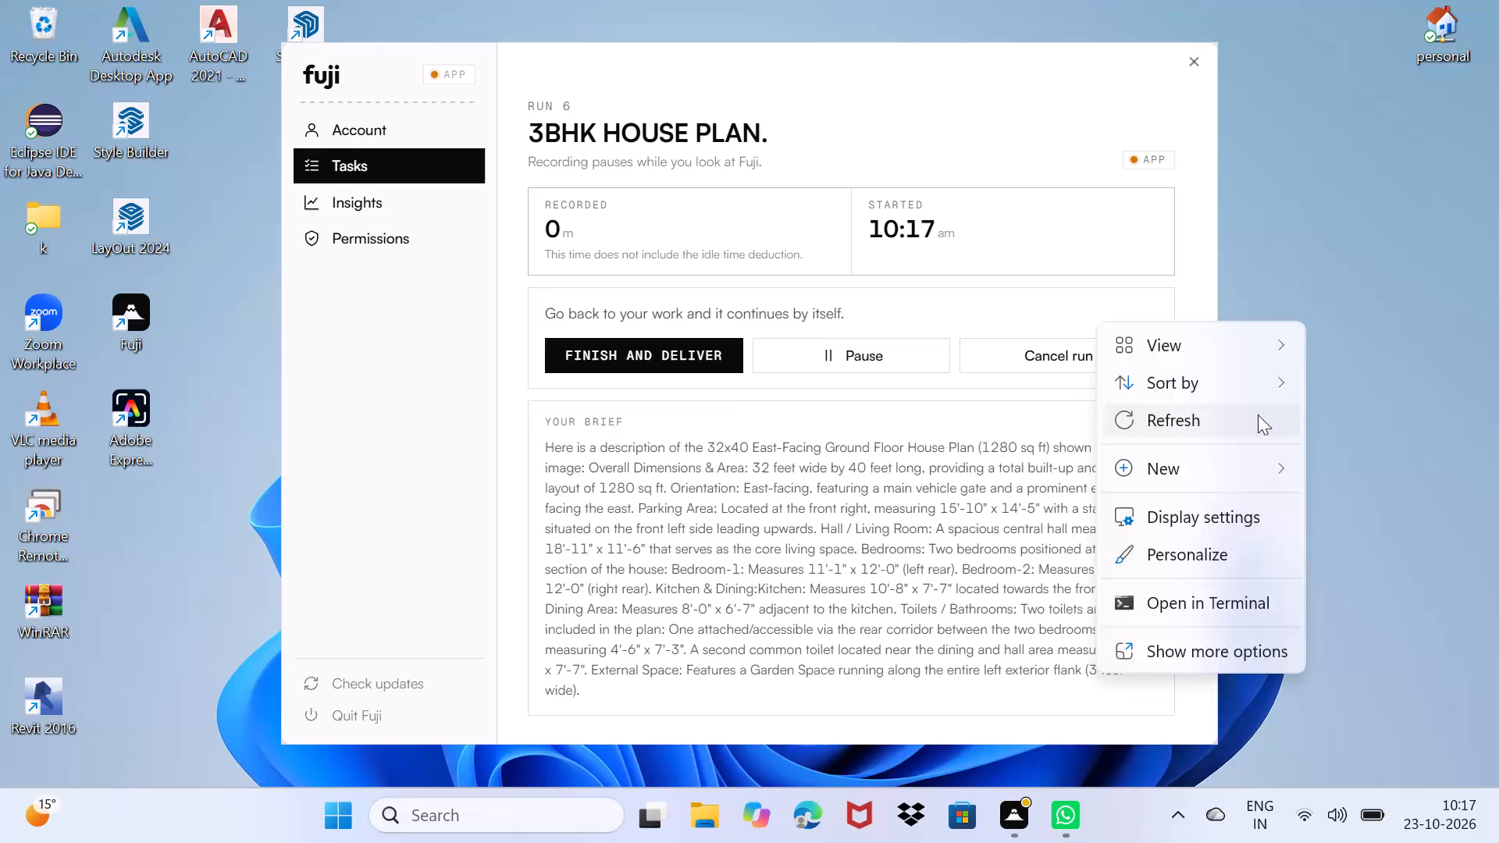
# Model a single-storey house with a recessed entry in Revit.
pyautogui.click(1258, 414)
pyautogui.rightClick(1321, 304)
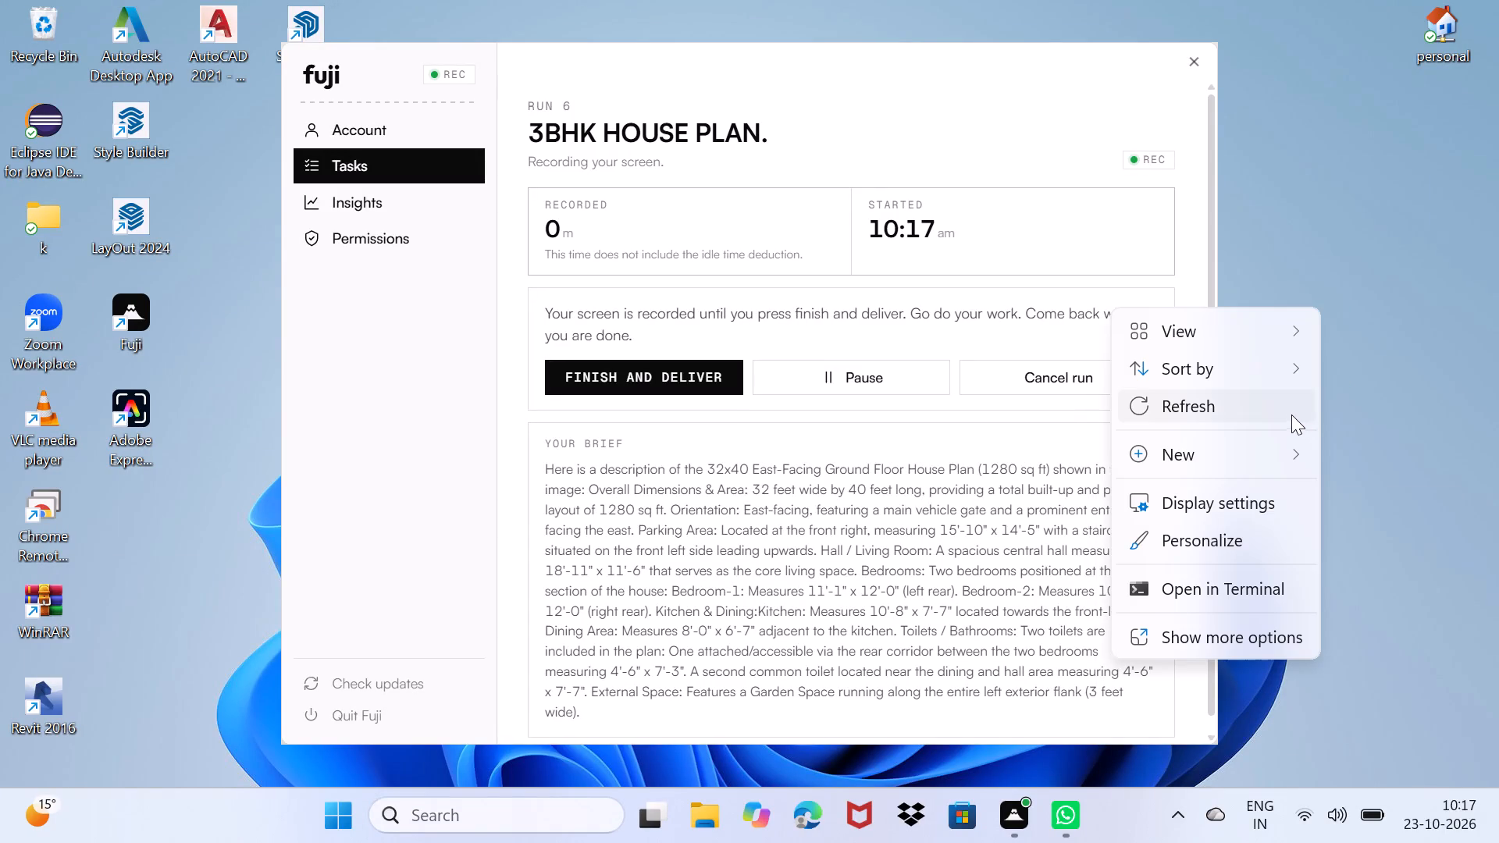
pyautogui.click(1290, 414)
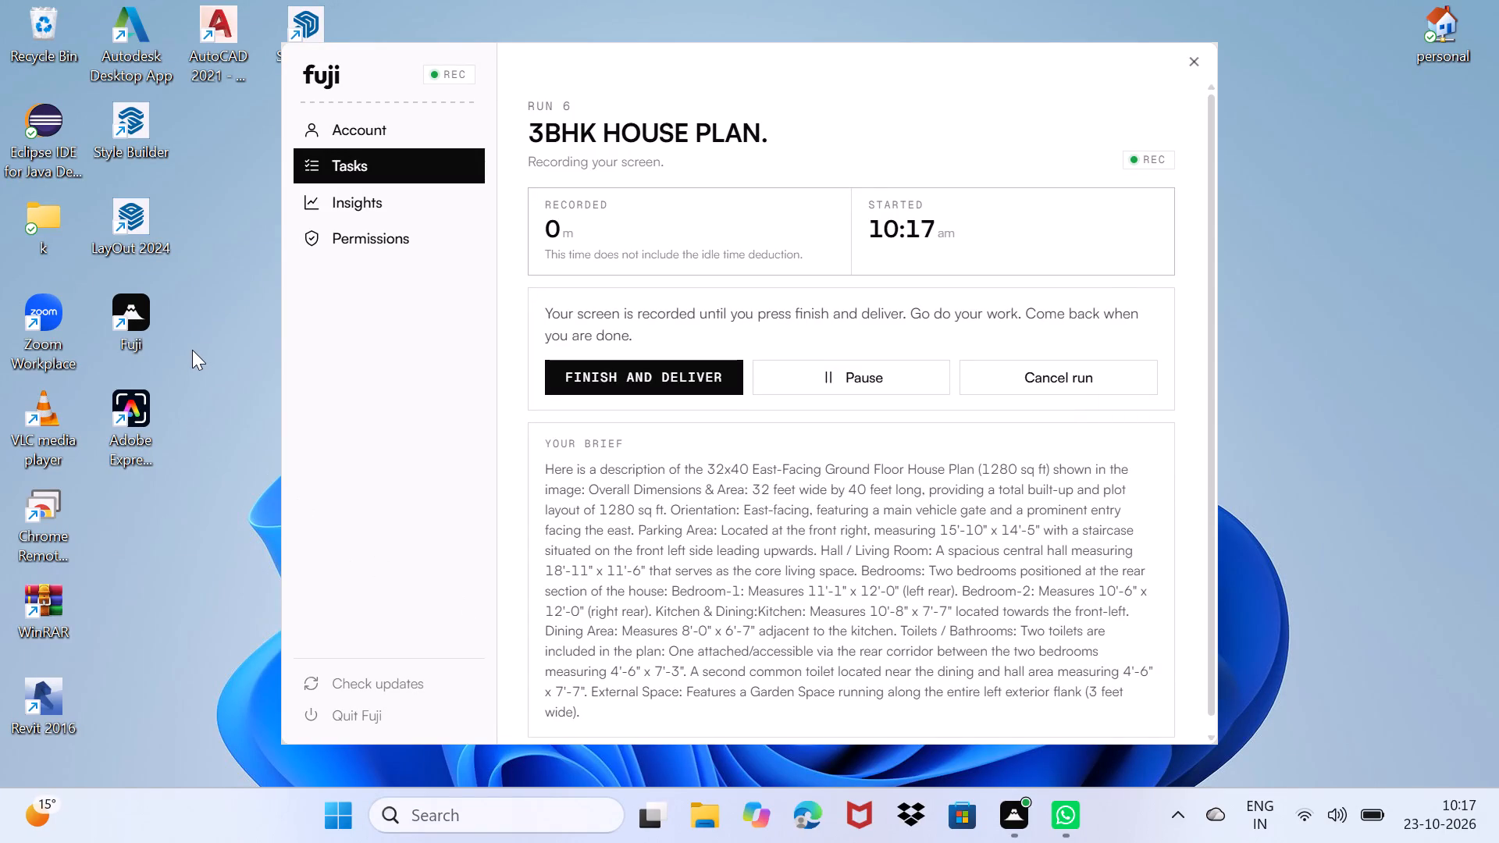
# Launch Revit 2016 and dismiss the Customer Involvement Program invitation without choosing an option.
pyautogui.doubleClick(39, 712)
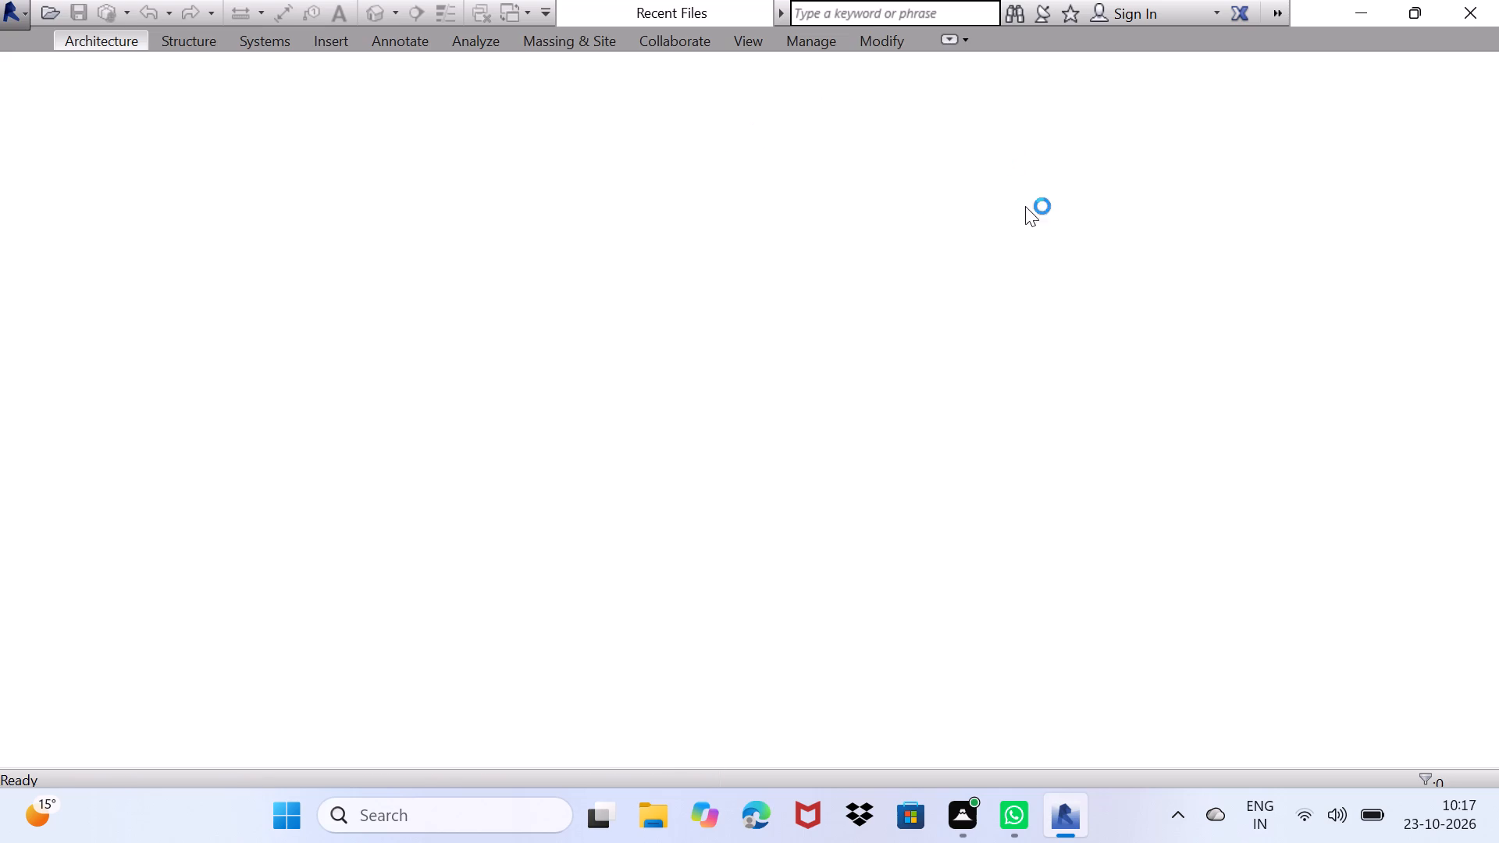
pyautogui.scroll(1, 261, 232)
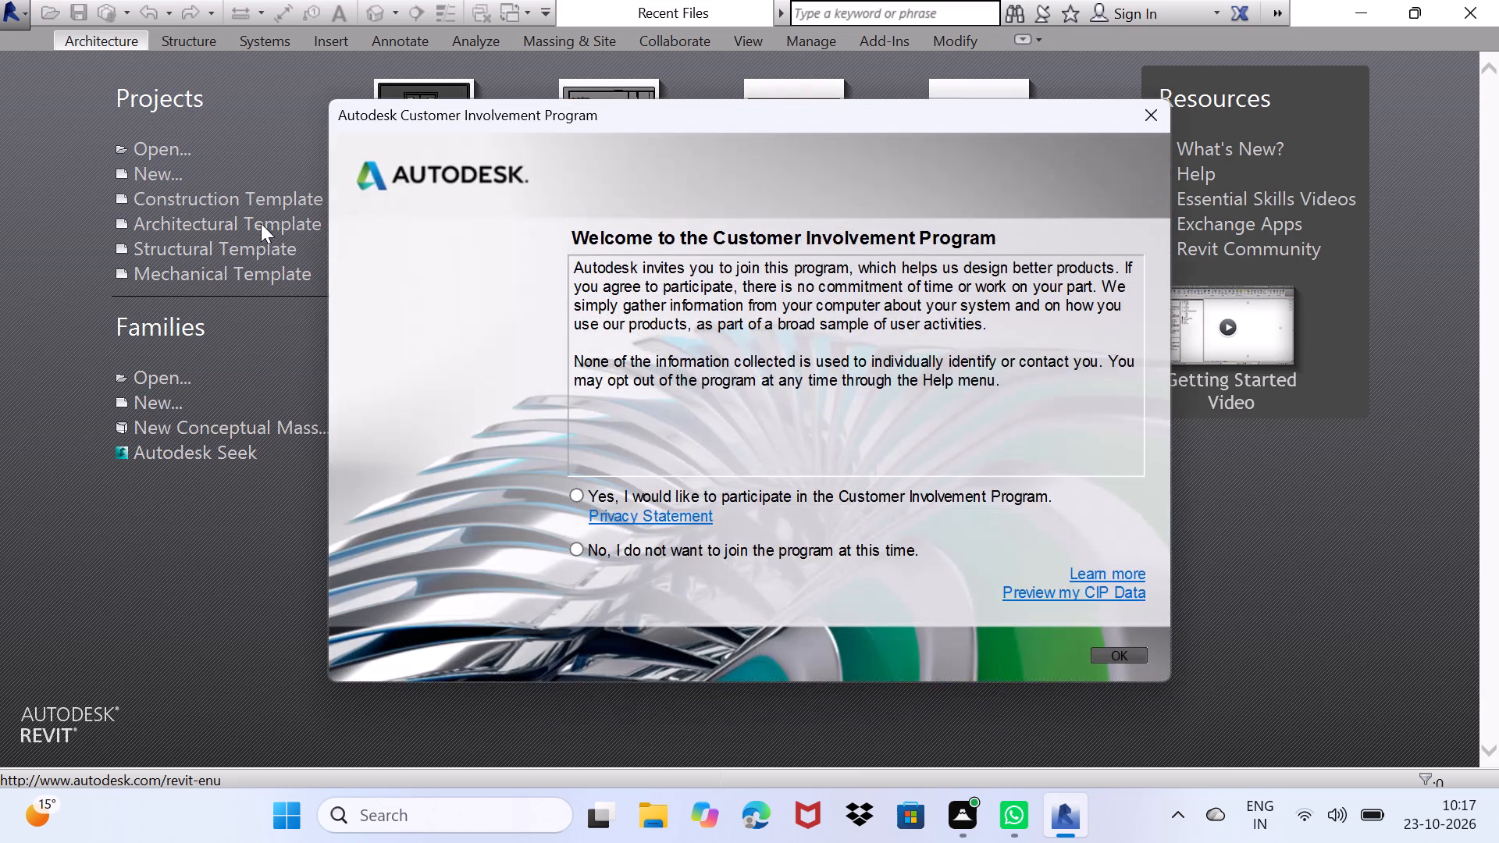
pyautogui.click(1154, 123)
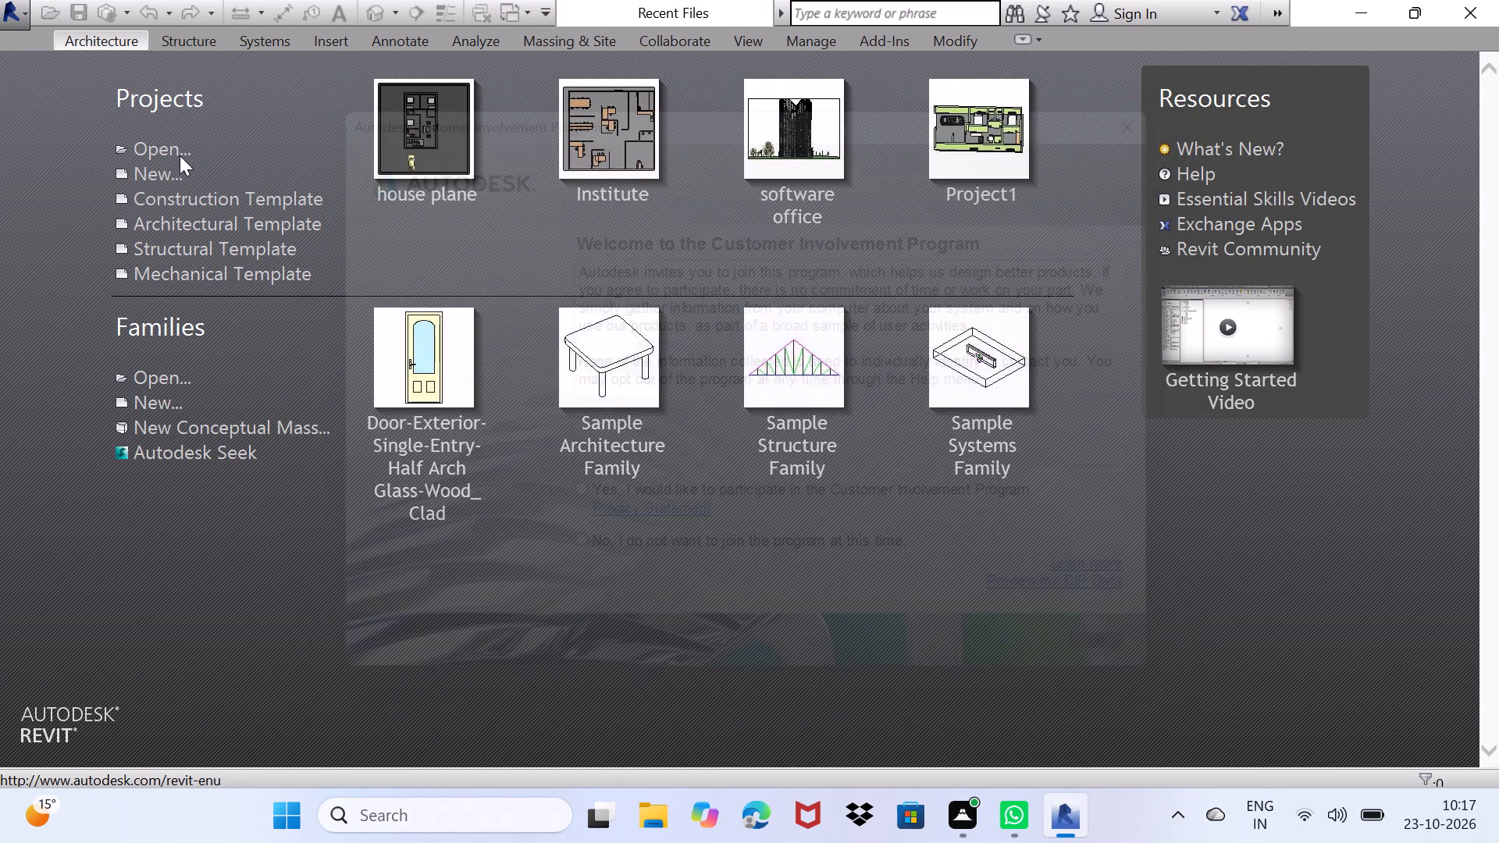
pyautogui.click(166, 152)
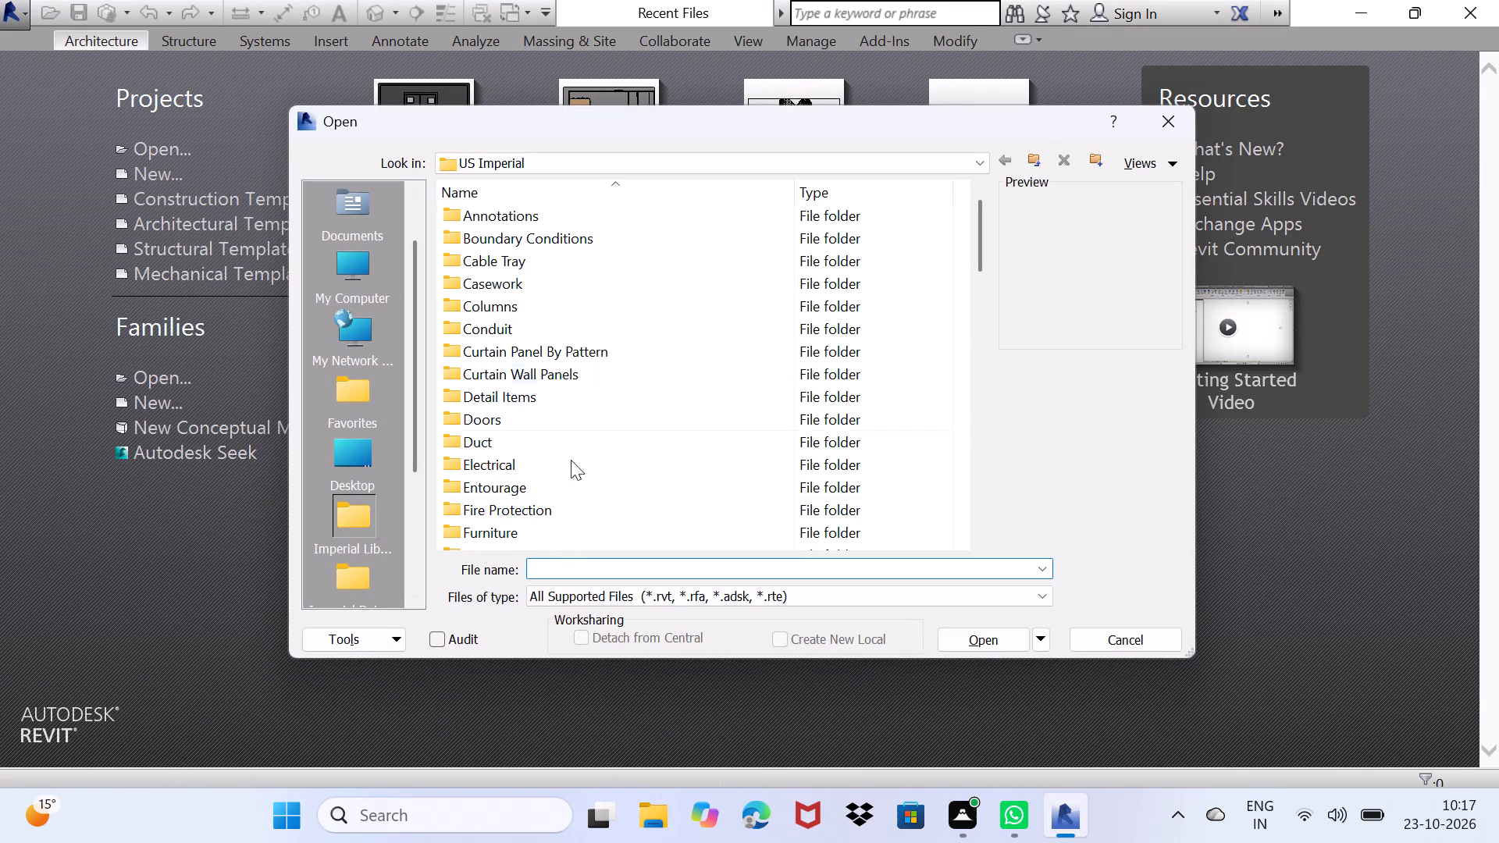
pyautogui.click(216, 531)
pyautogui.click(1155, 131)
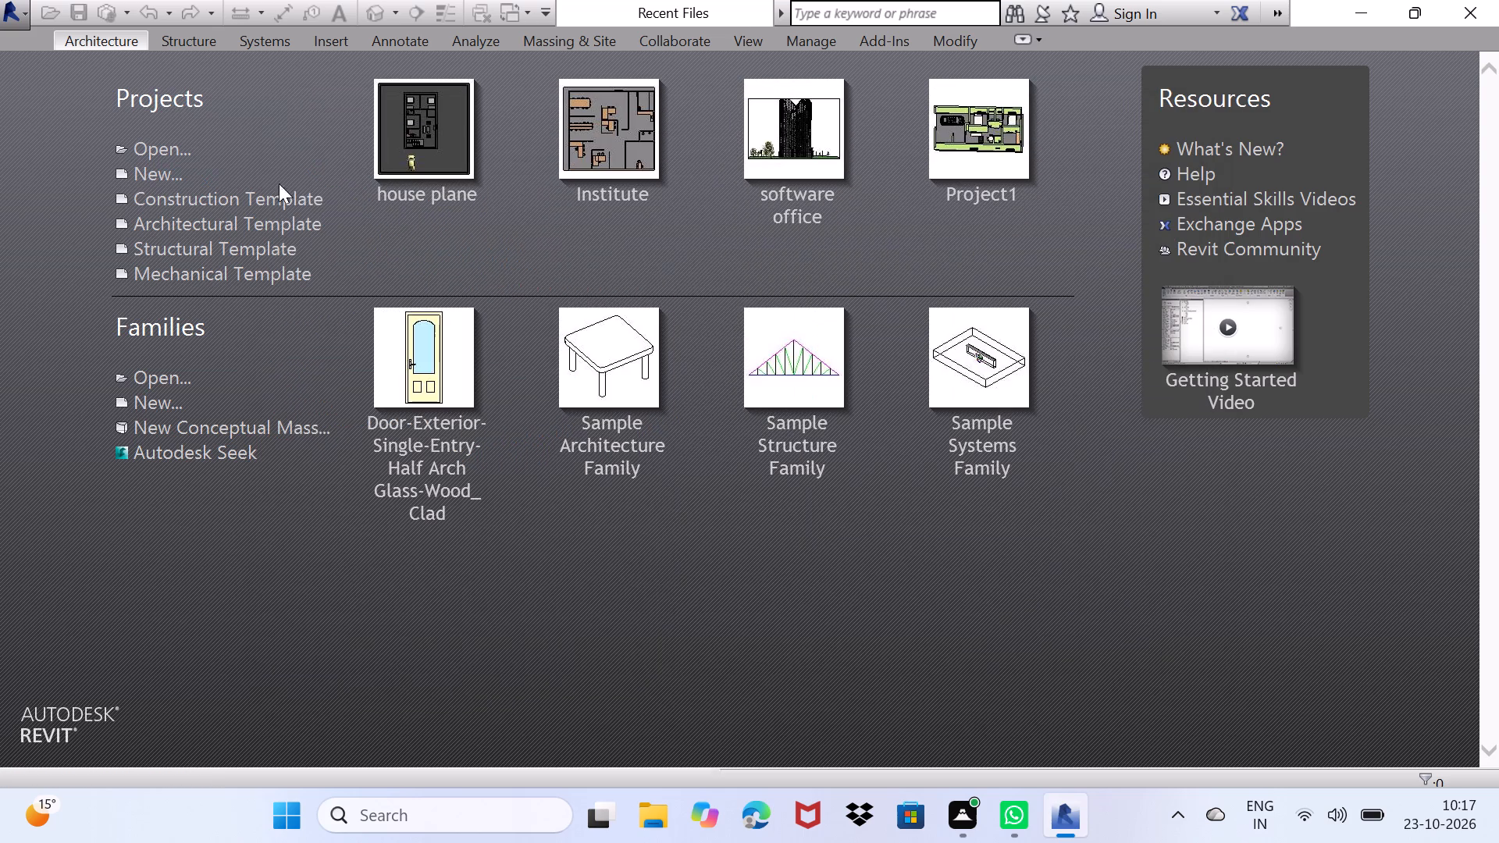
# Create a new project from the Architectural Template.
pyautogui.click(153, 172)
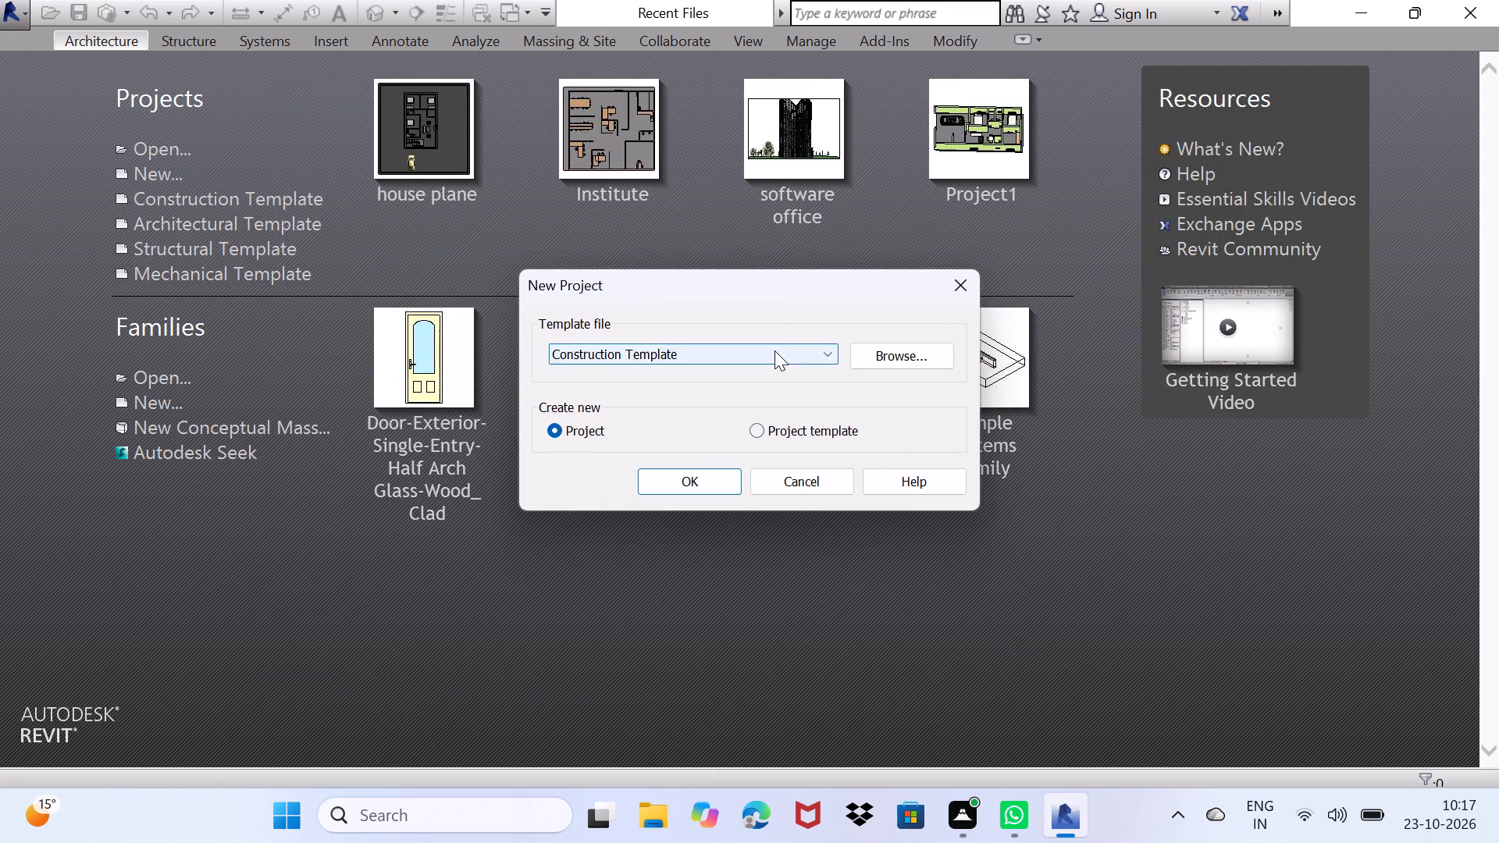
pyautogui.click(774, 350)
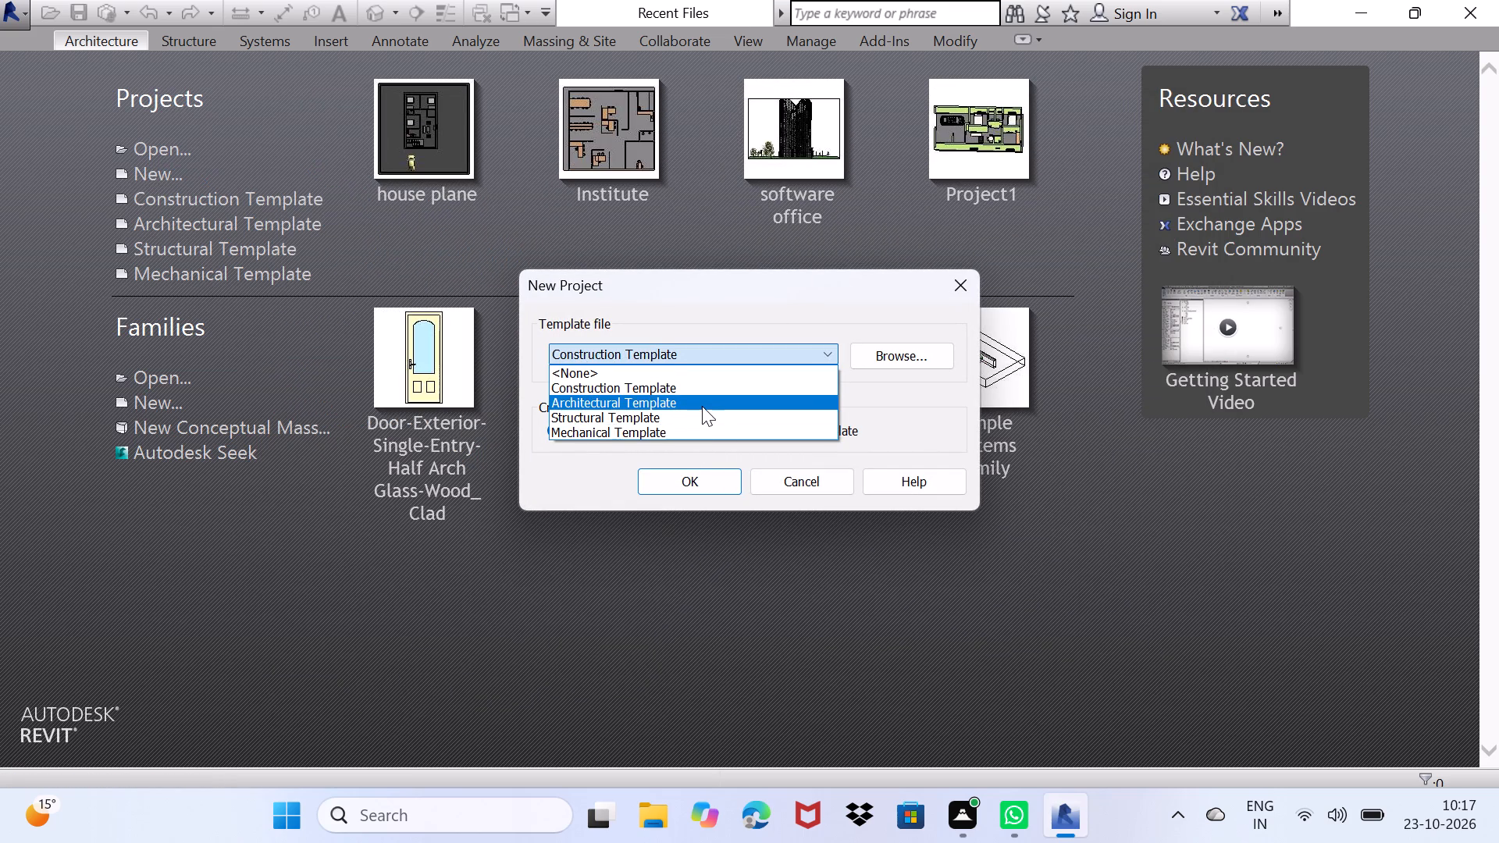
pyautogui.click(702, 406)
pyautogui.click(703, 485)
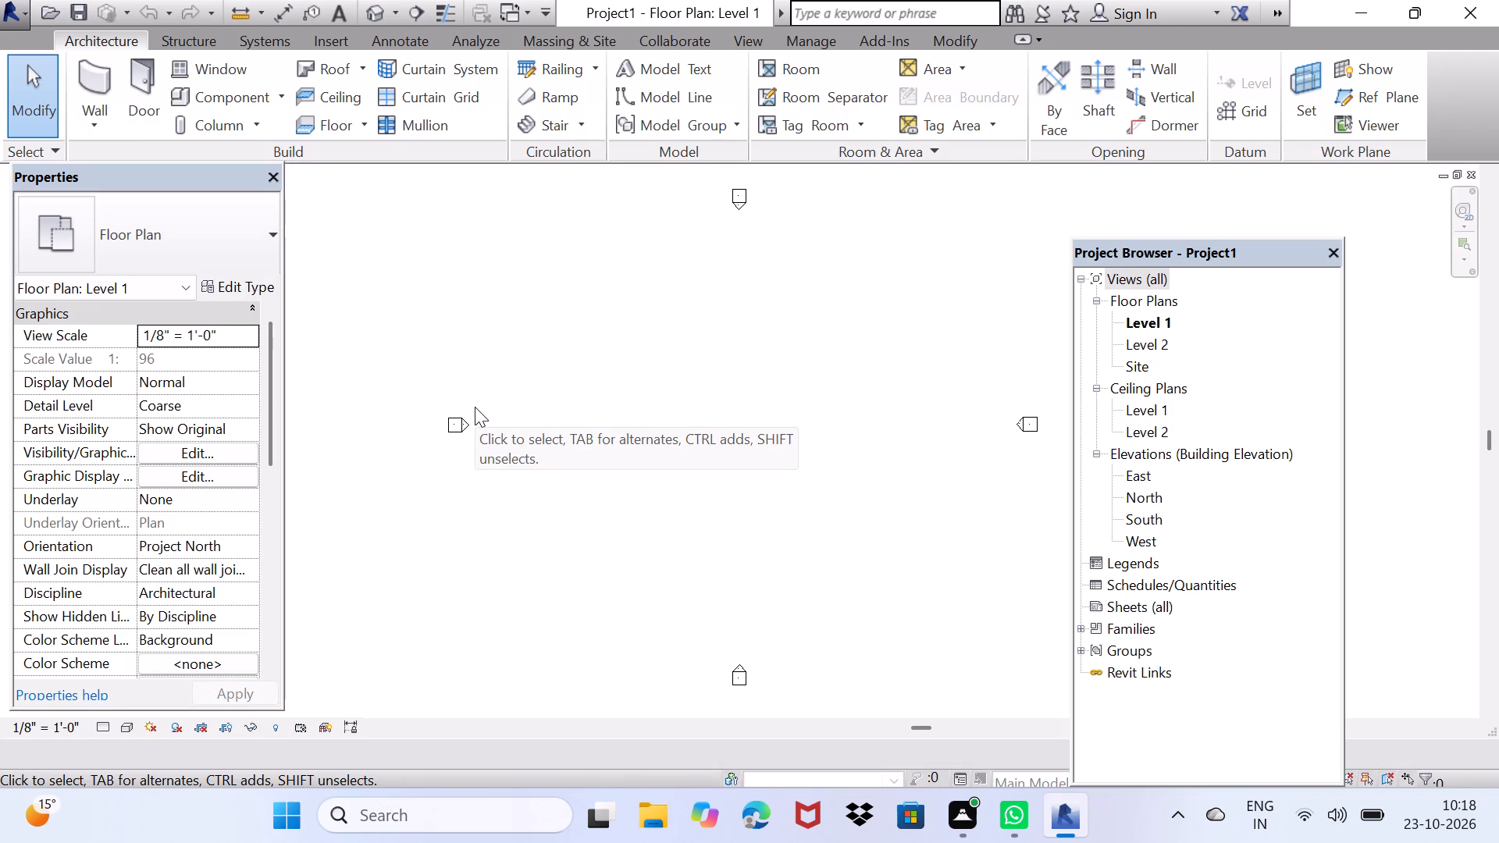
# Move the floating Project Browser aside to free up the Level 1 drawing area.
pyautogui.moveTo(397, 462); pyautogui.dragTo(338, 451, button='middle')
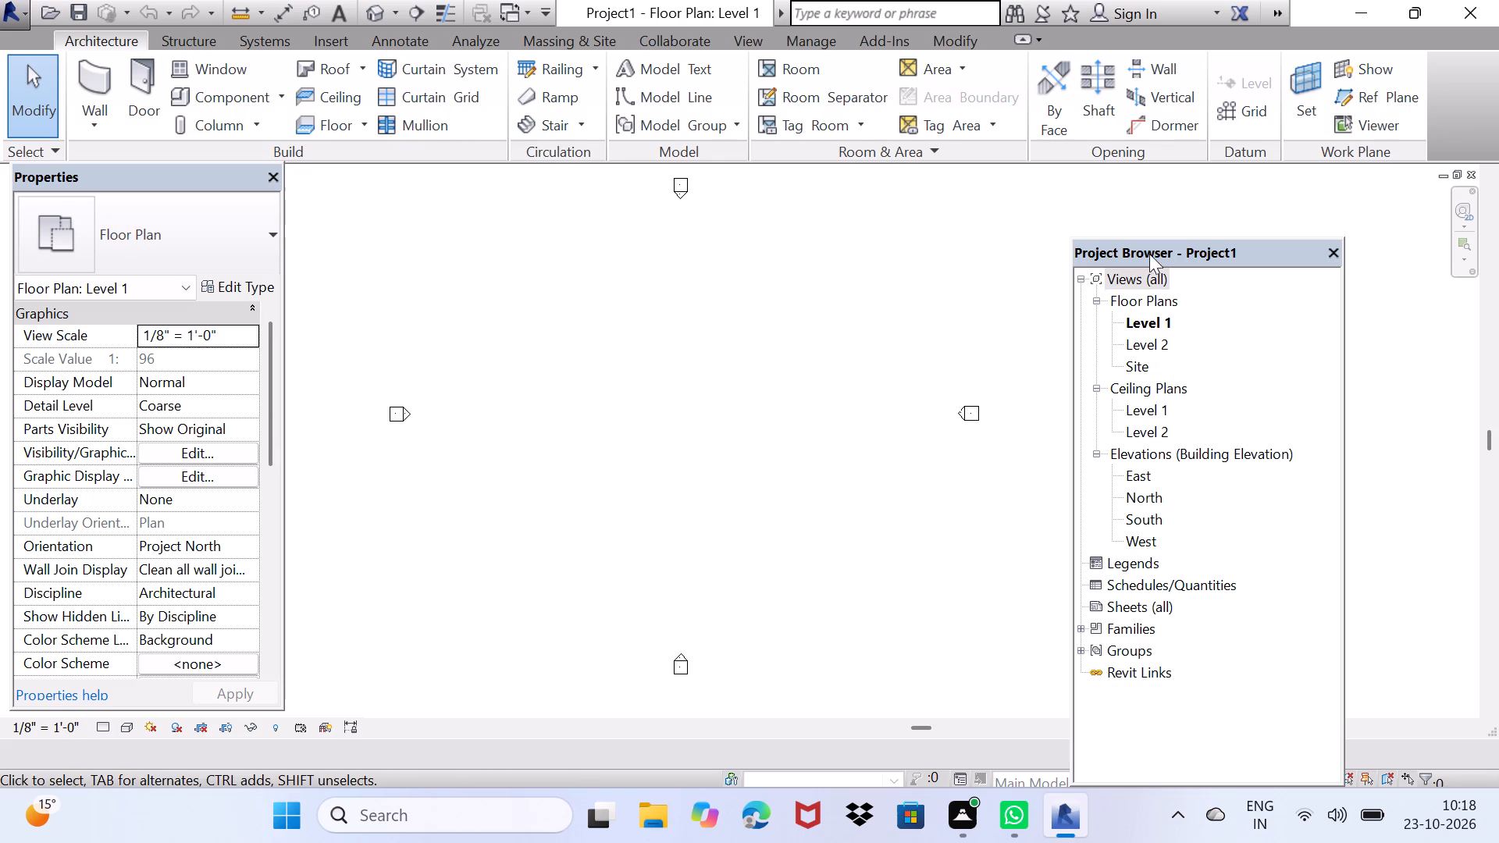
pyautogui.moveTo(1149, 254); pyautogui.dragTo(1323, 216)
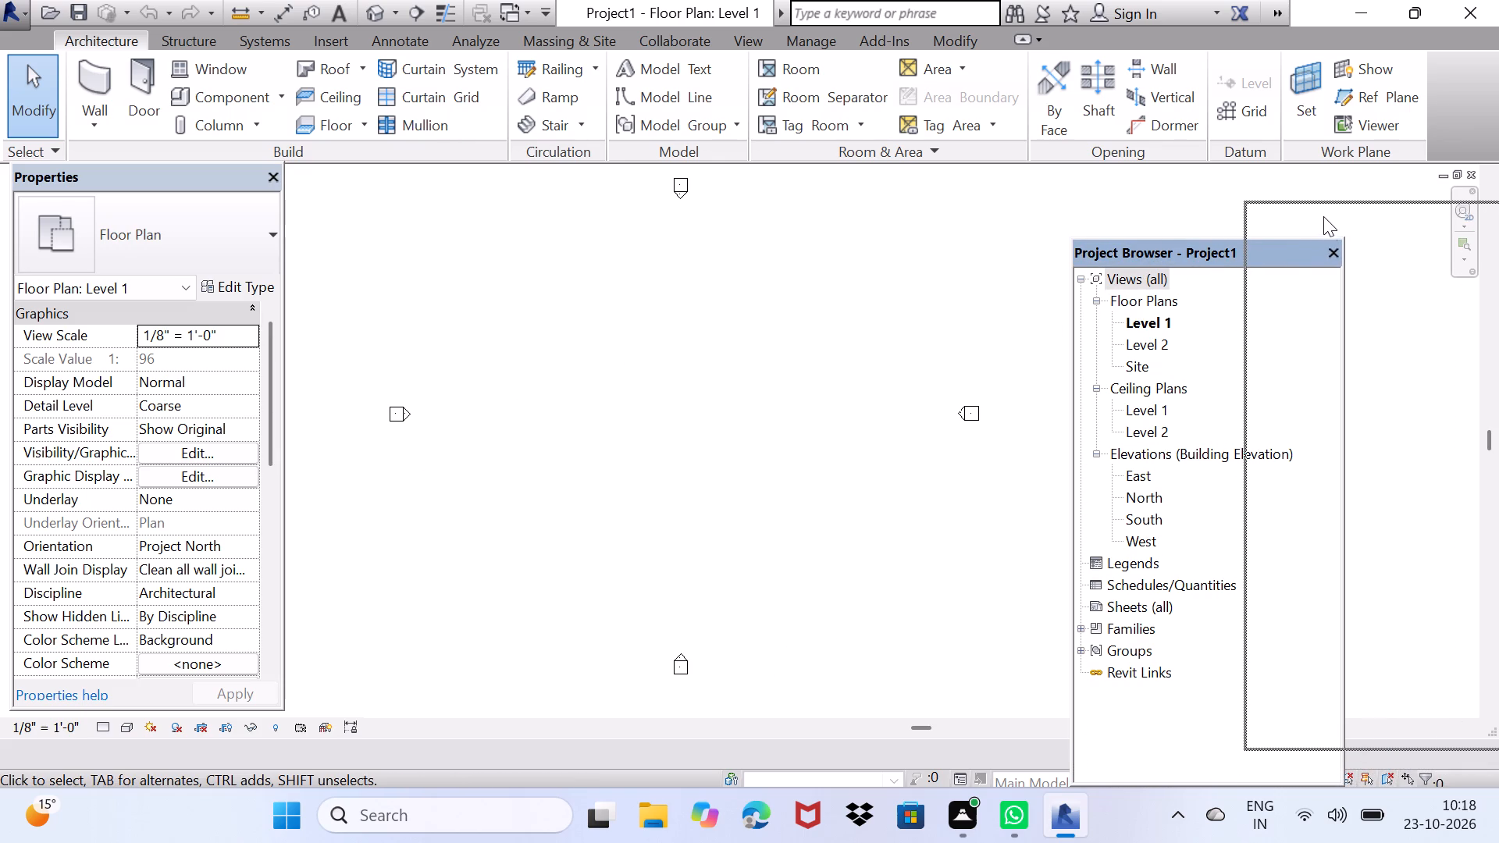
pyautogui.moveTo(1323, 216); pyautogui.dragTo(1323, 215)
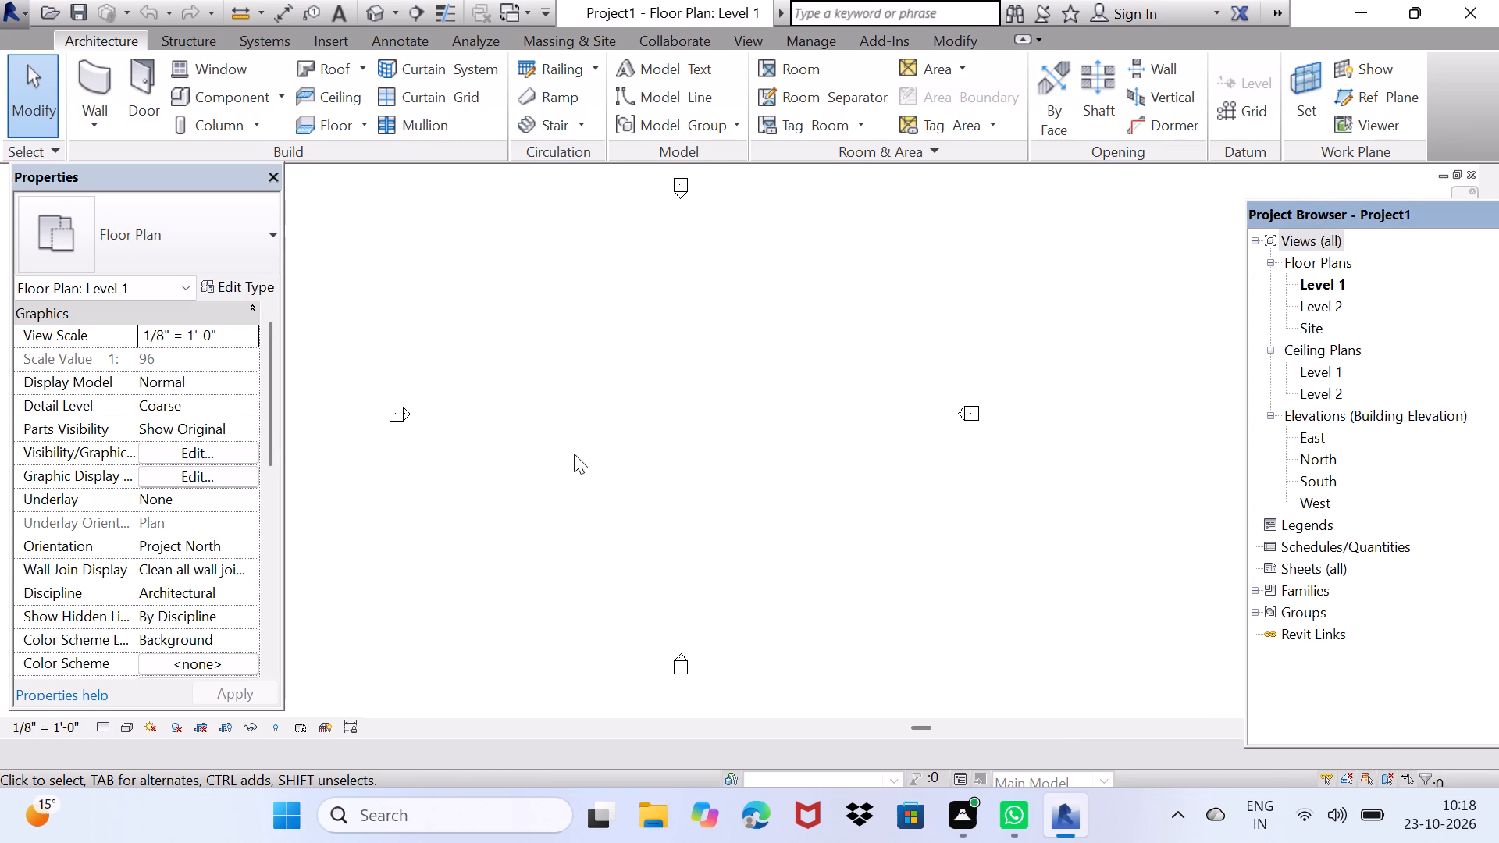
# Draw the closed rectangular house outline, 32' wide by 40' deep, with Generic - 8" walls between the elevation markers on Level 1.
pyautogui.moveTo(574, 454); pyautogui.dragTo(671, 570, button='middle')
pyautogui.click(95, 70)
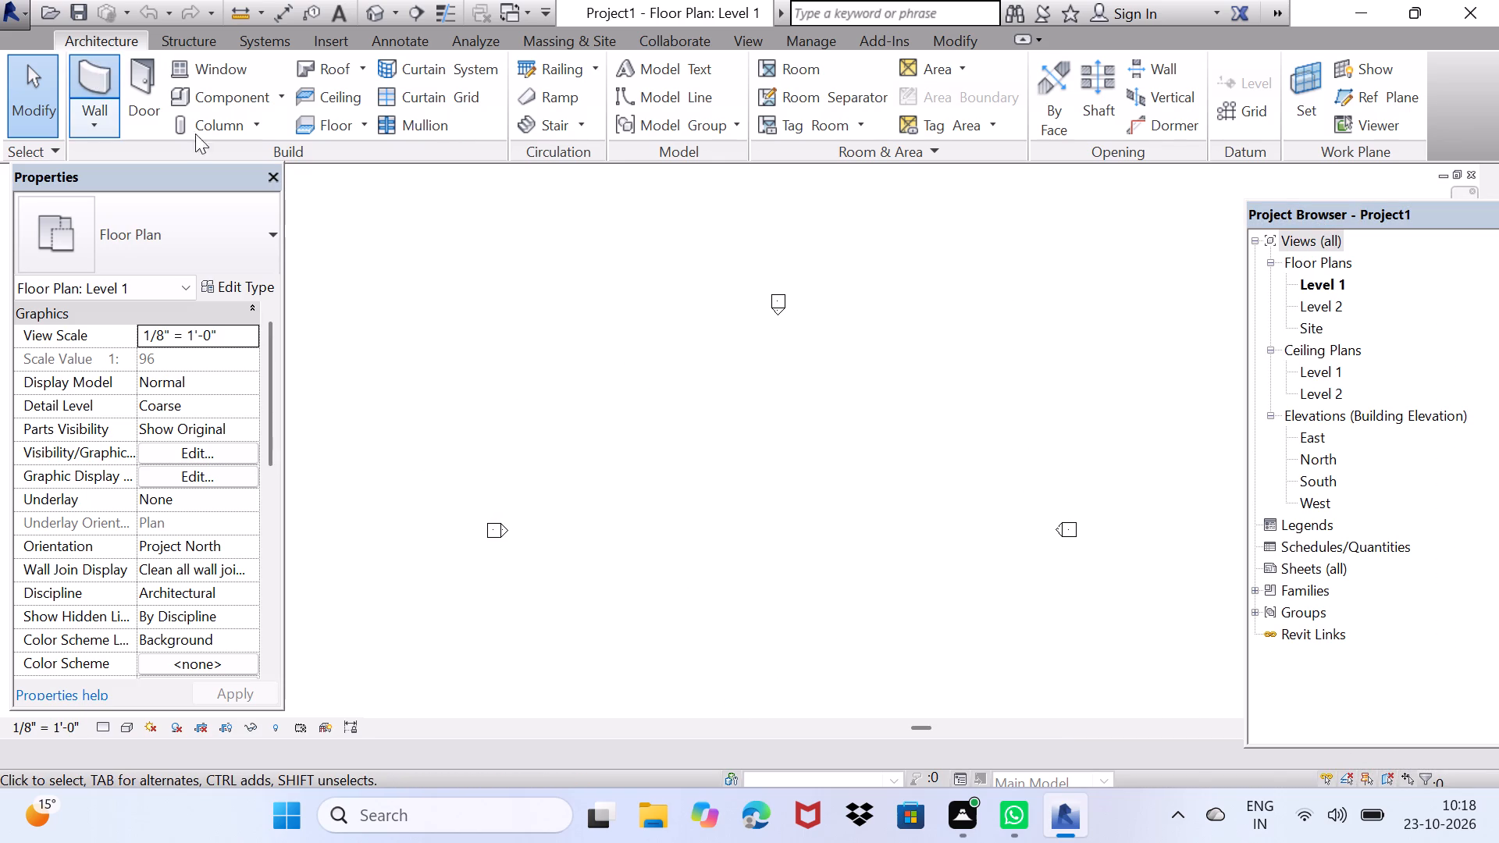
pyautogui.moveTo(733, 527); pyautogui.dragTo(725, 323, button='middle')
pyautogui.moveTo(755, 508); pyautogui.dragTo(709, 605, button='middle')
pyautogui.scroll(-1, 656, 463)
pyautogui.moveTo(652, 451); pyautogui.dragTo(659, 521, button='middle')
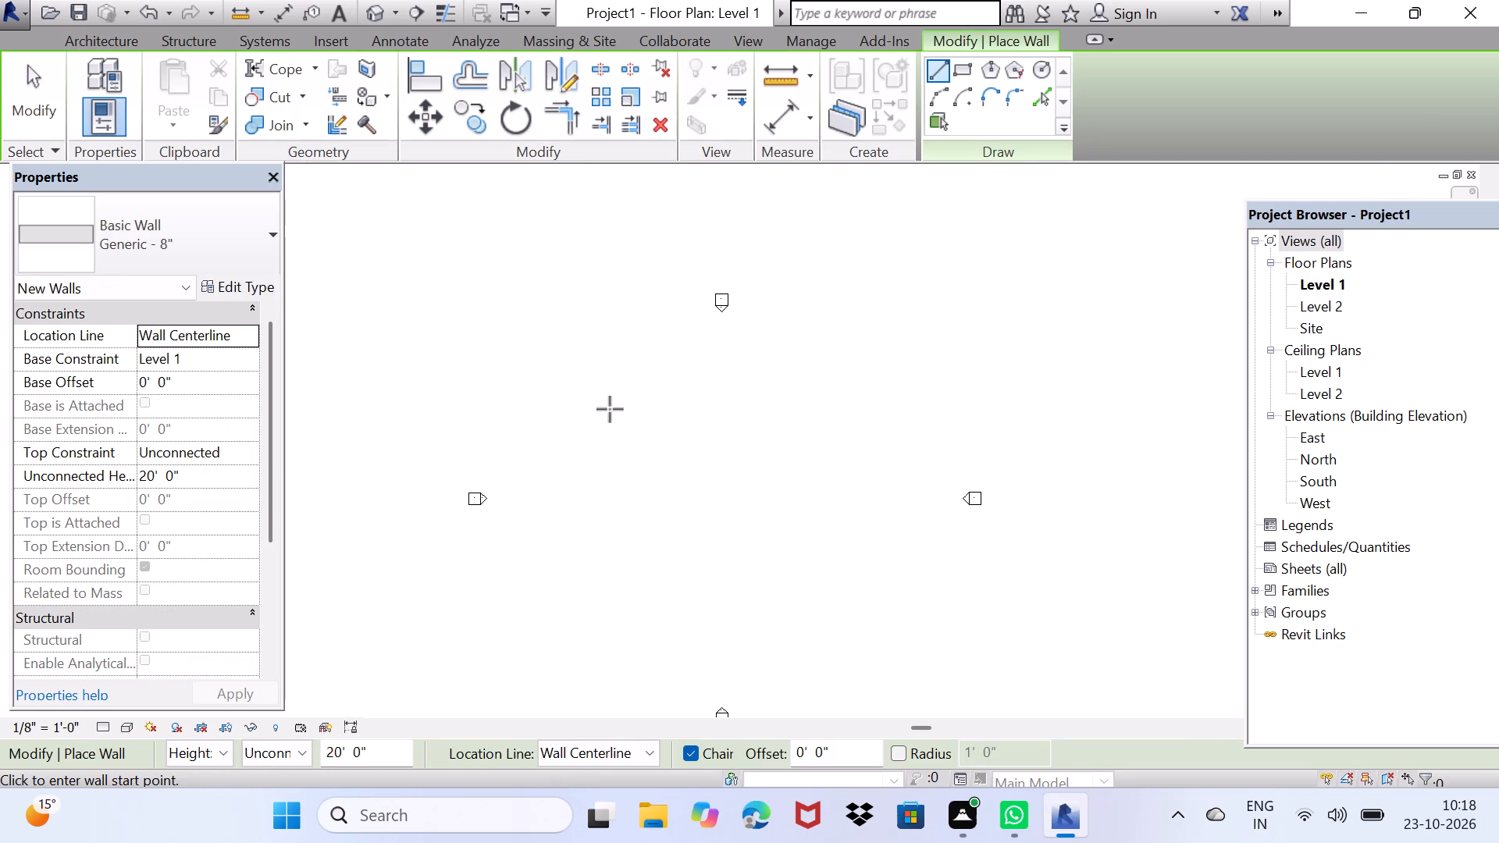
pyautogui.click(643, 381)
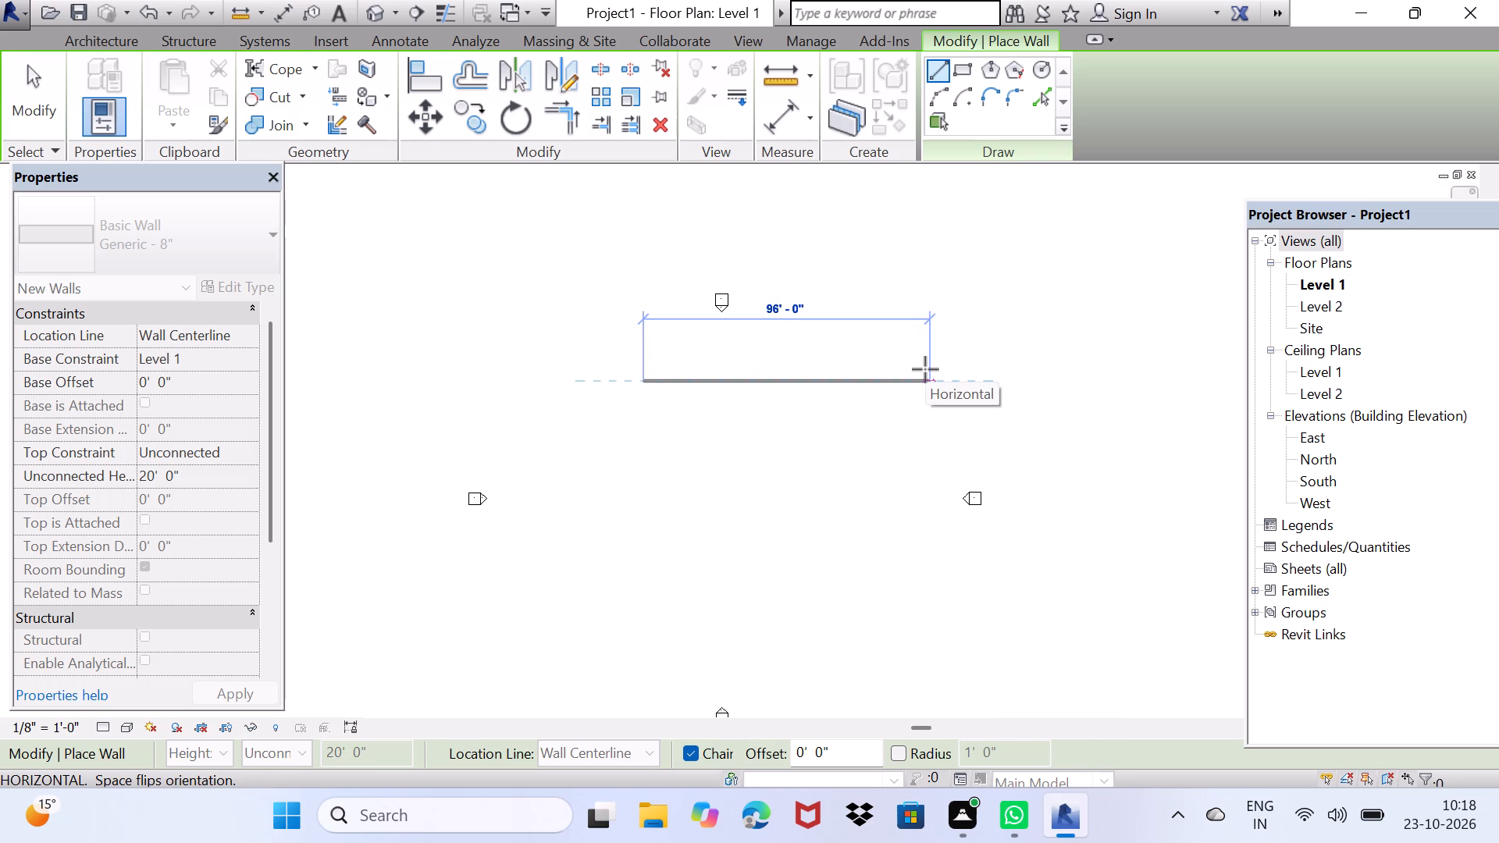
pyautogui.write('32')
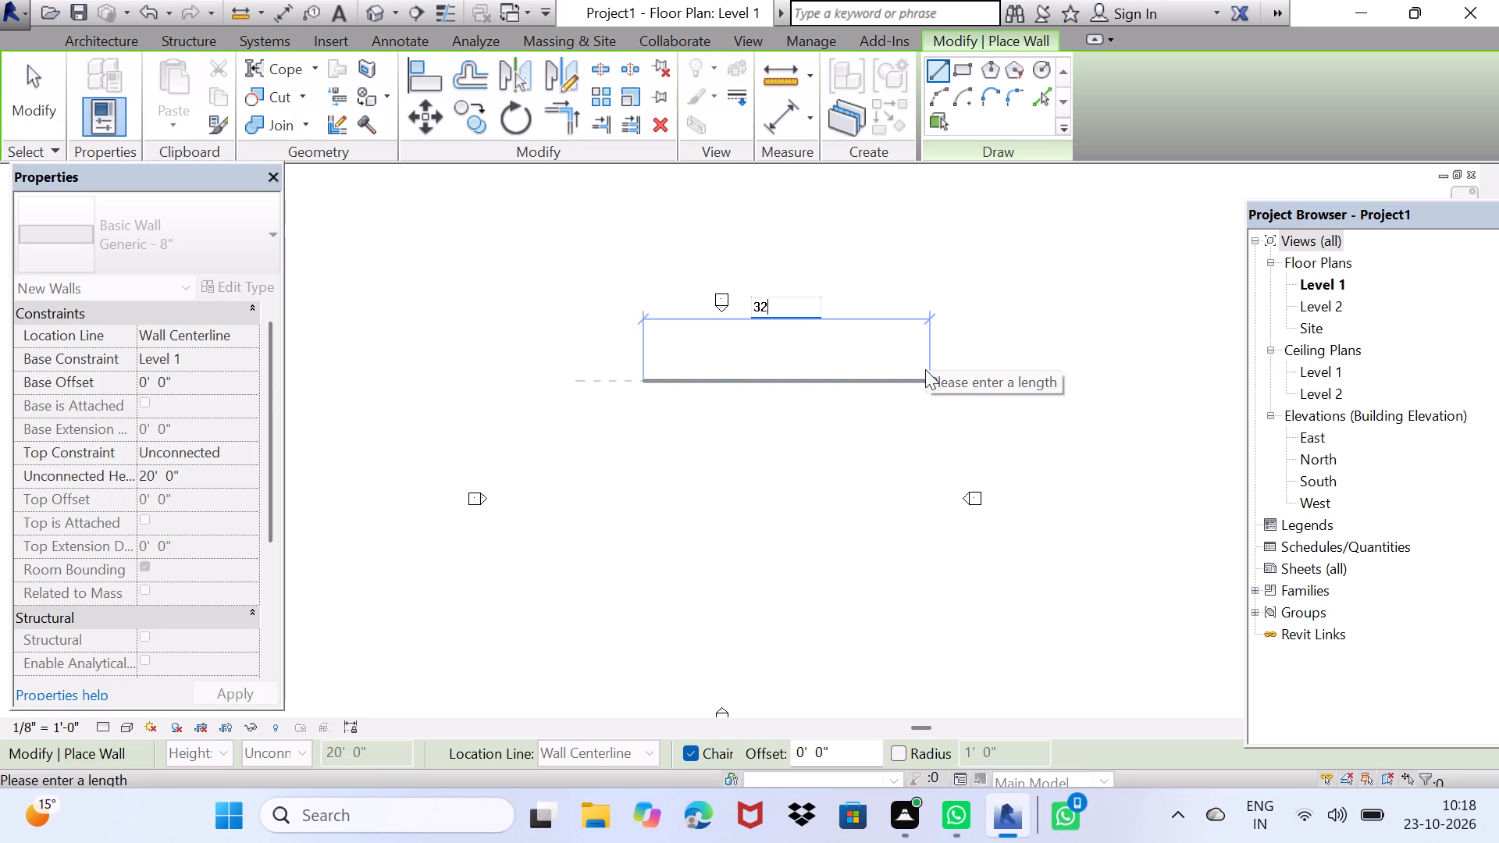
pyautogui.press("'")
pyautogui.press('Return')
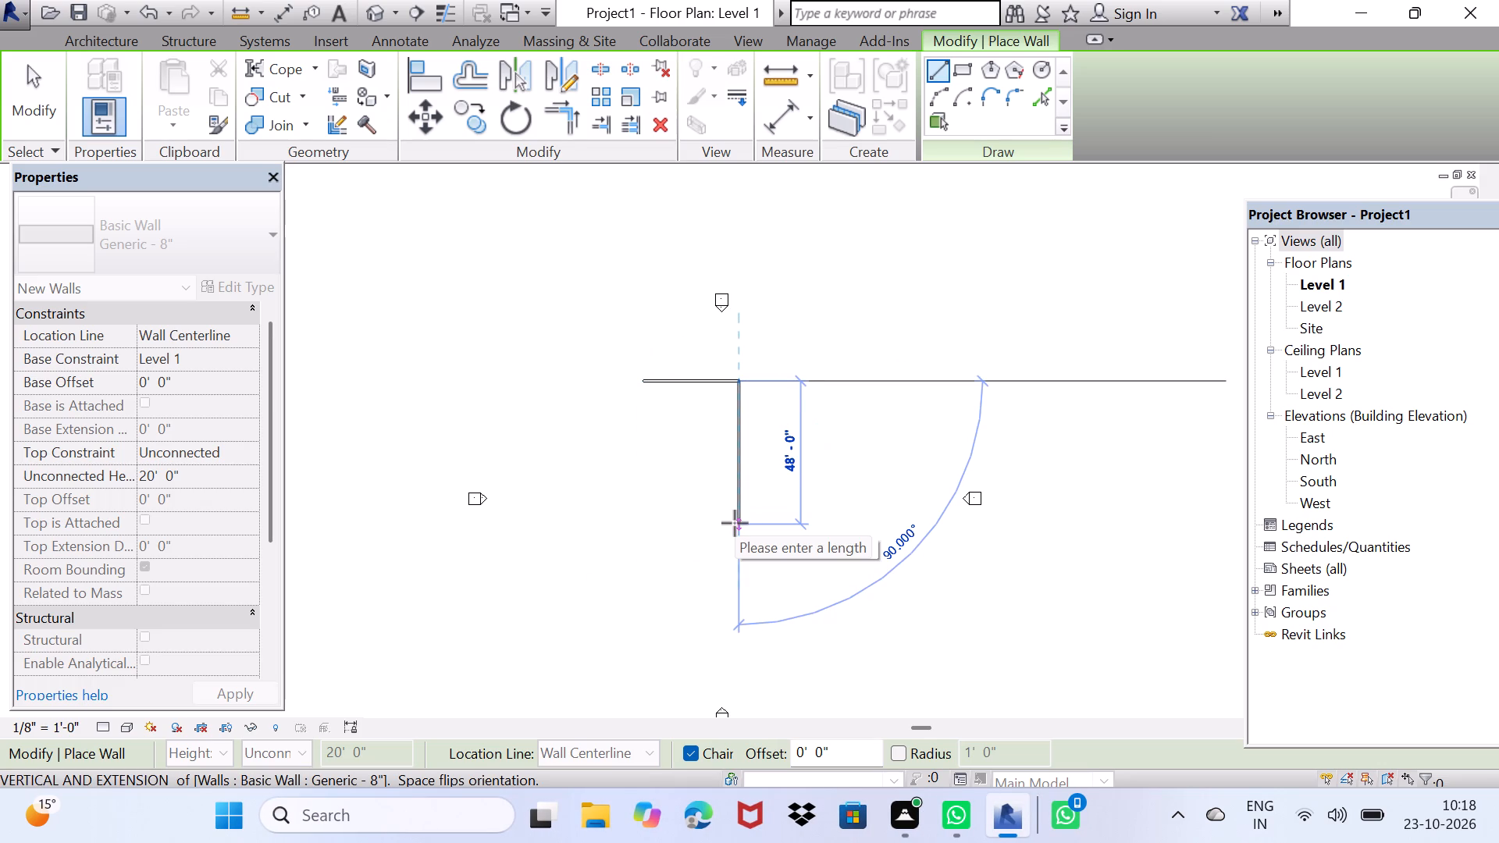
pyautogui.write("40'")
pyautogui.press('Return')
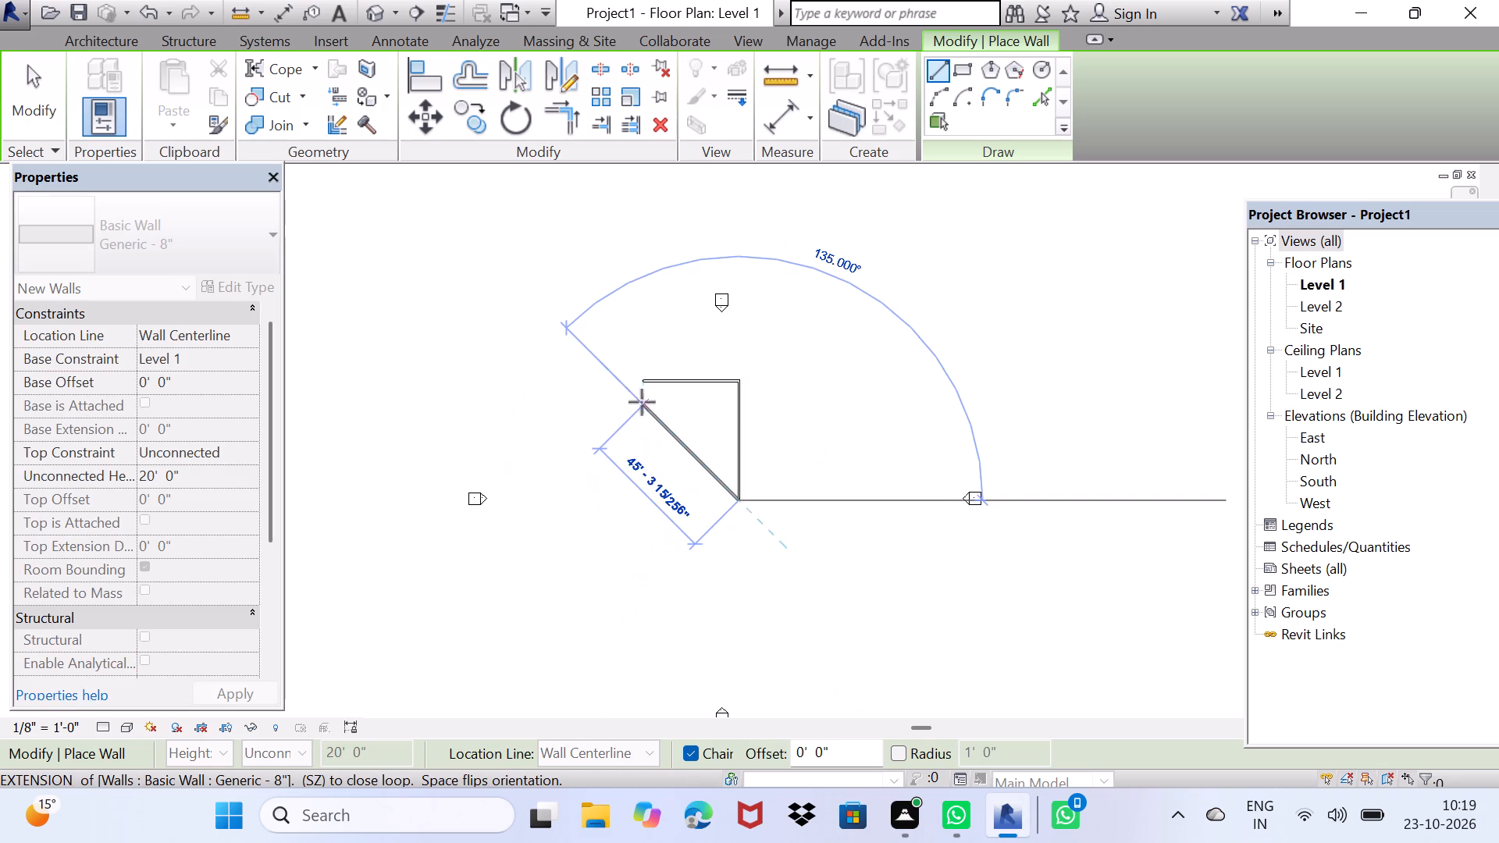
pyautogui.click(641, 499)
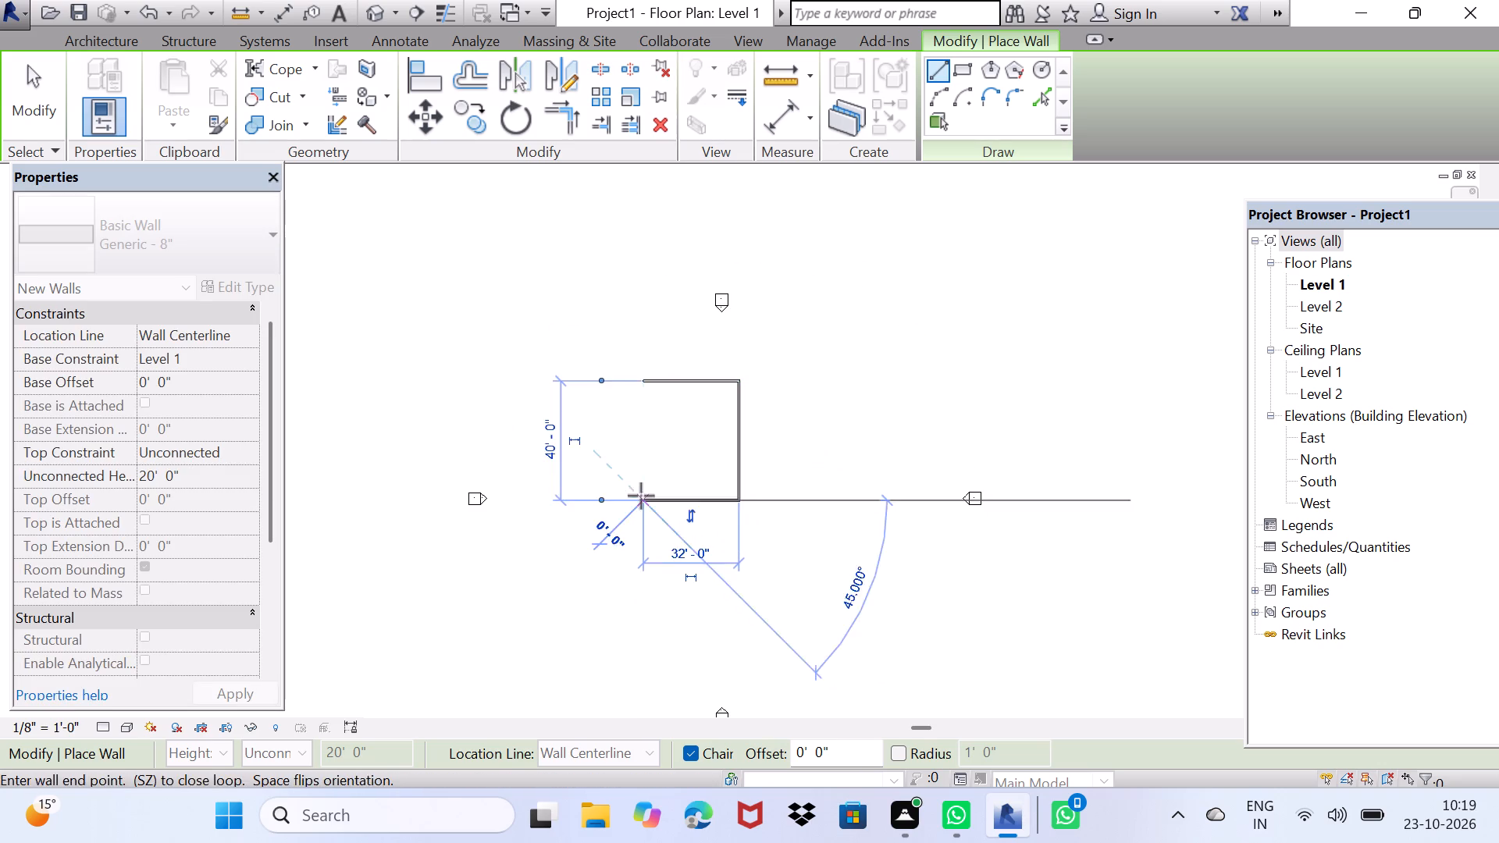
pyautogui.click(647, 380)
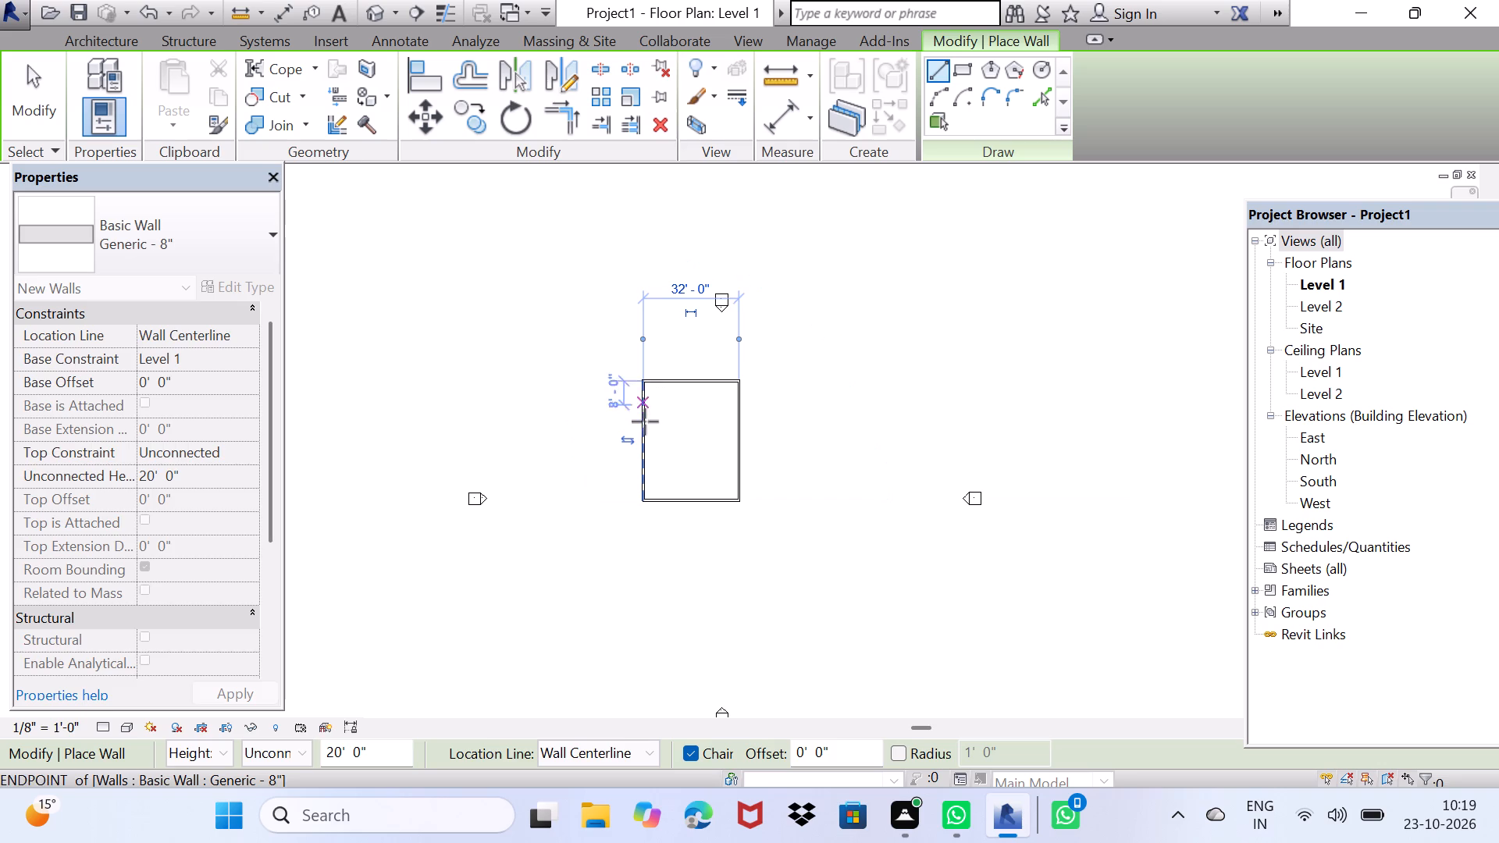
pyautogui.scroll(3, 646, 418)
pyautogui.press('space')
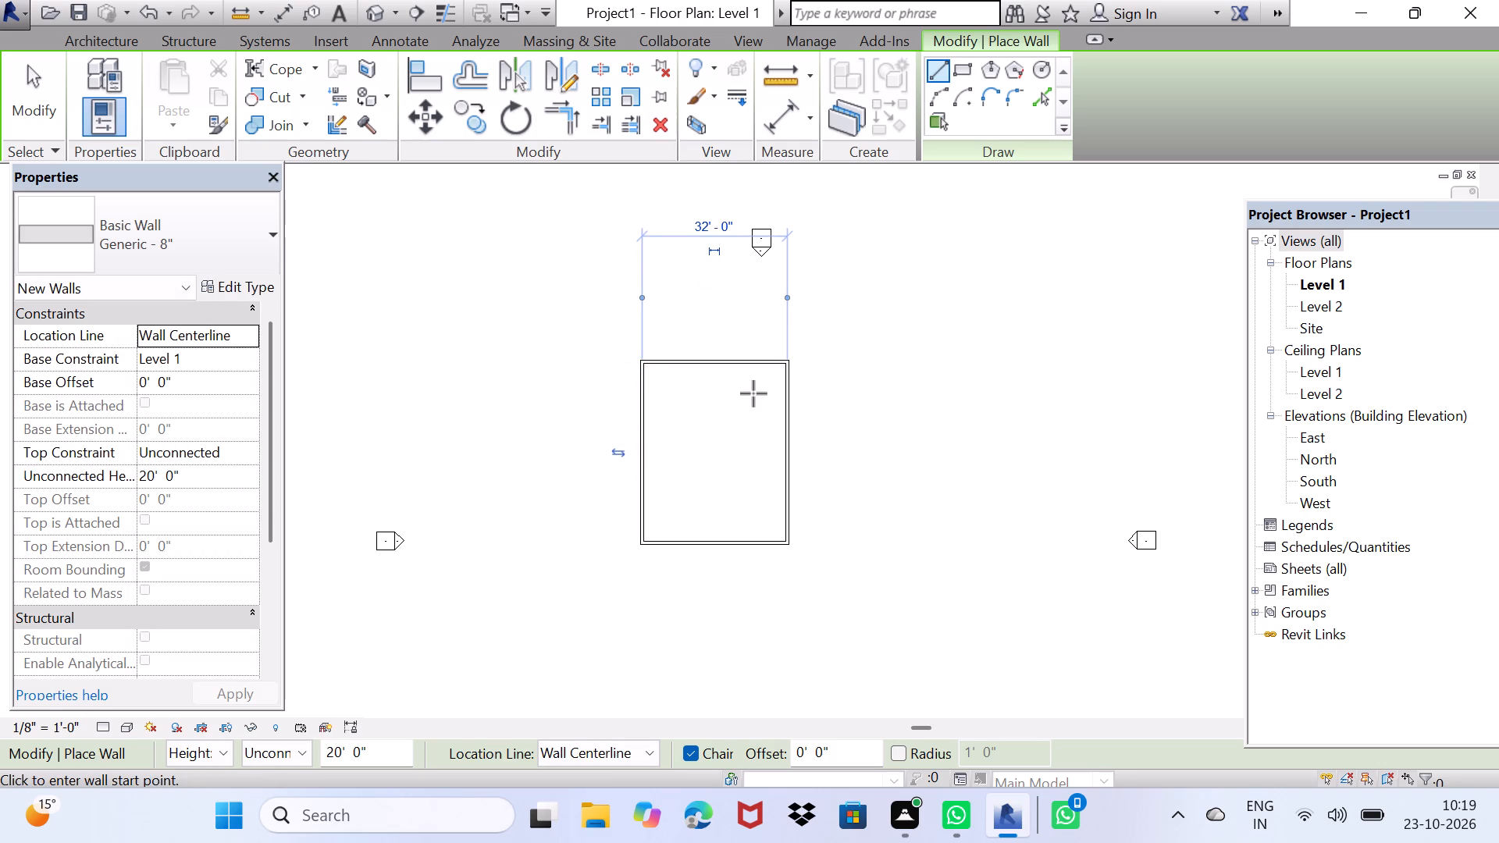
pyautogui.press('Escape')
# Offset a copy of the top exterior wall 12' into the house to form the rear bedroom partition.
pyautogui.scroll(3, 699, 387)
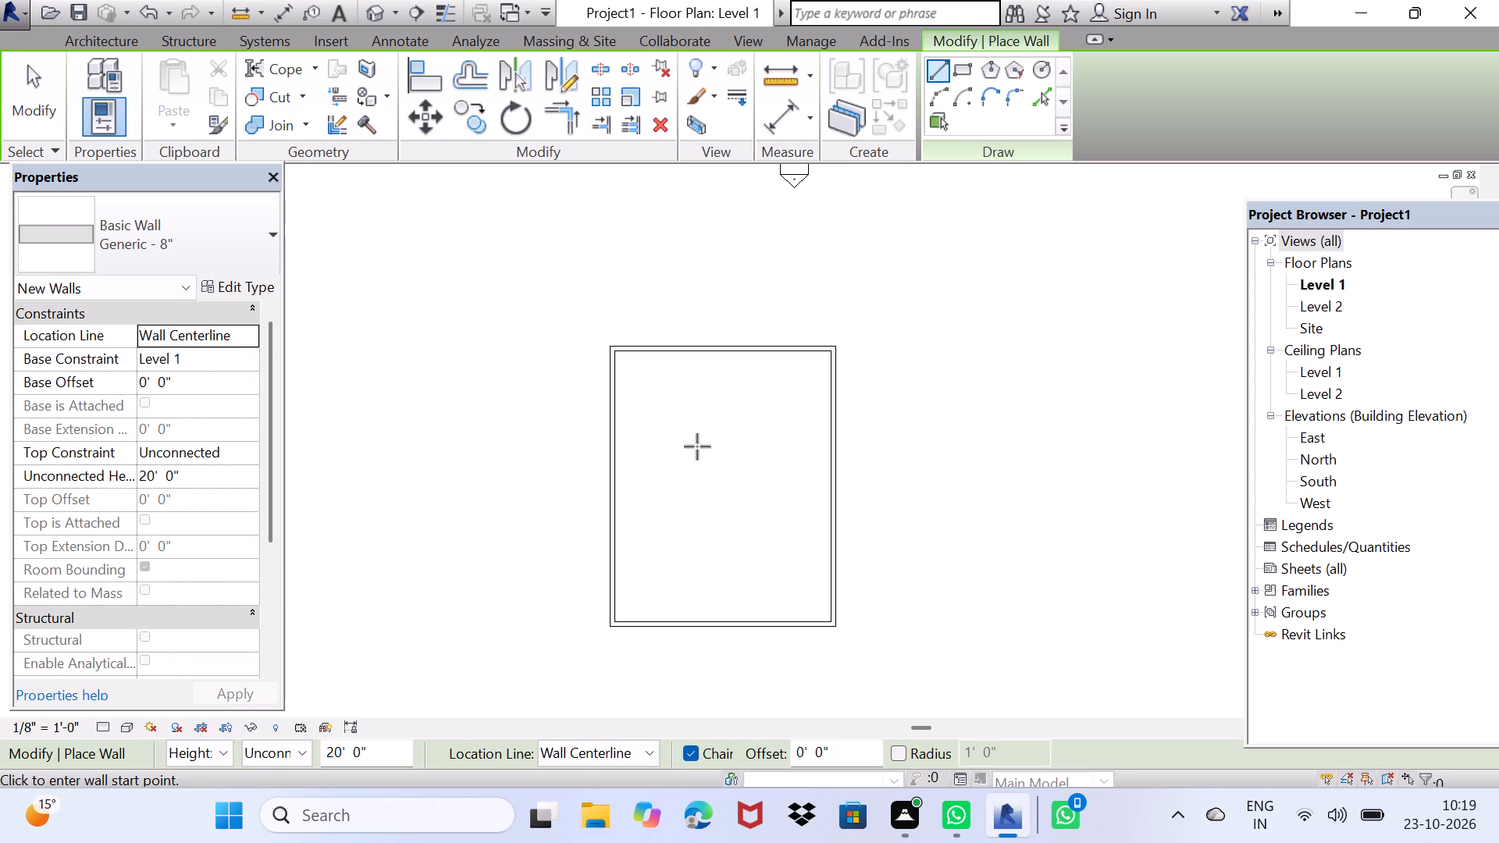
pyautogui.moveTo(681, 454); pyautogui.dragTo(655, 468, button='middle')
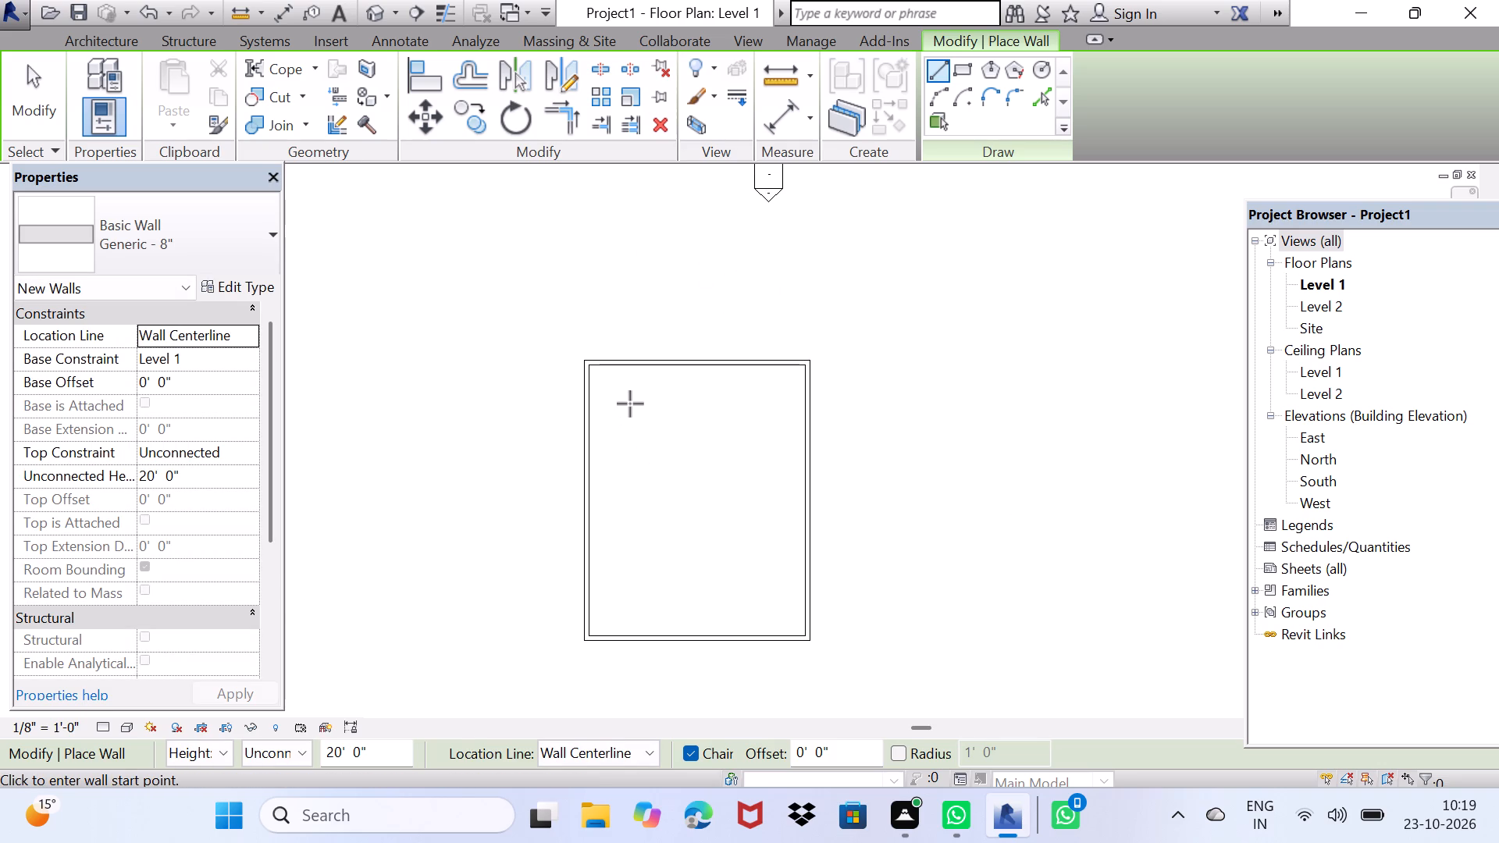
pyautogui.scroll(2, 638, 381)
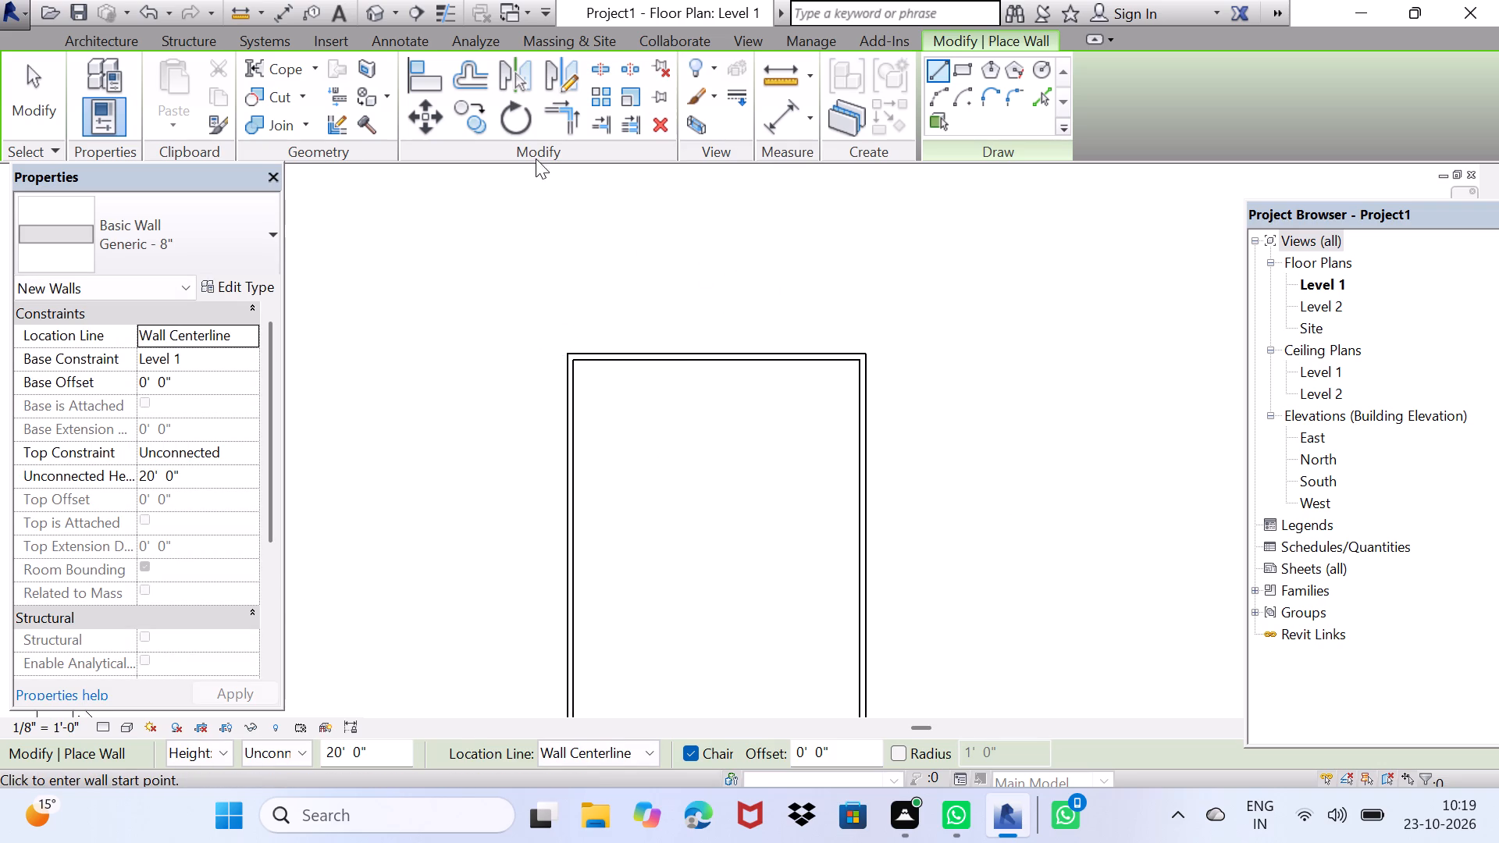
pyautogui.click(462, 66)
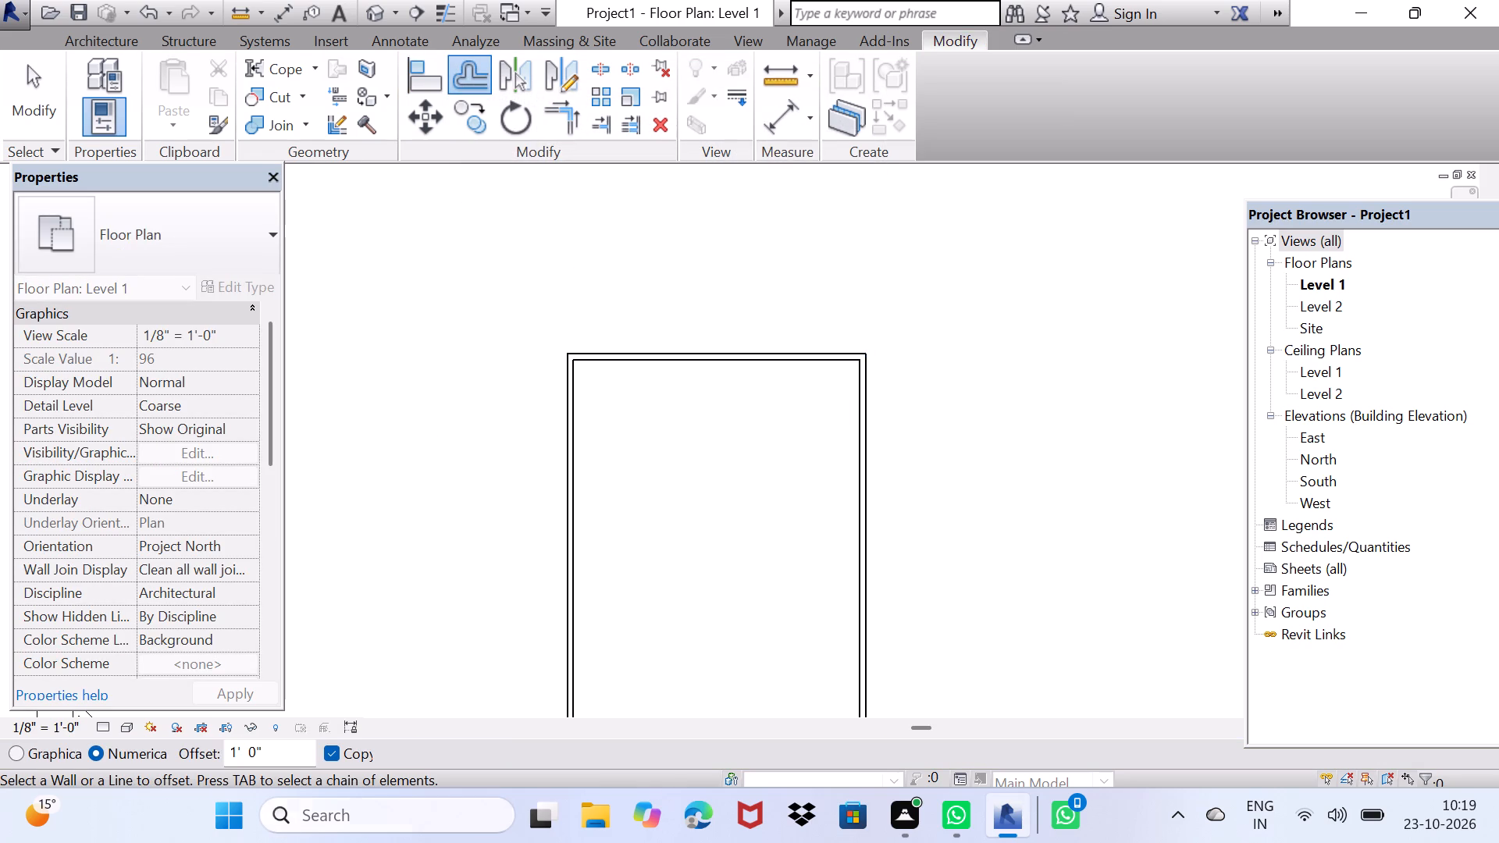
pyautogui.click(304, 757)
pyautogui.press('BackSpace')
pyautogui.press('BackSpace')
pyautogui.press('BackSpace')
pyautogui.press('BackSpace')
pyautogui.press('BackSpace')
pyautogui.press('BackSpace')
pyautogui.press('BackSpace')
pyautogui.press('BackSpace')
pyautogui.press('BackSpace')
pyautogui.press('BackSpace')
pyautogui.press('BackSpace')
pyautogui.press('BackSpace')
pyautogui.write('11')
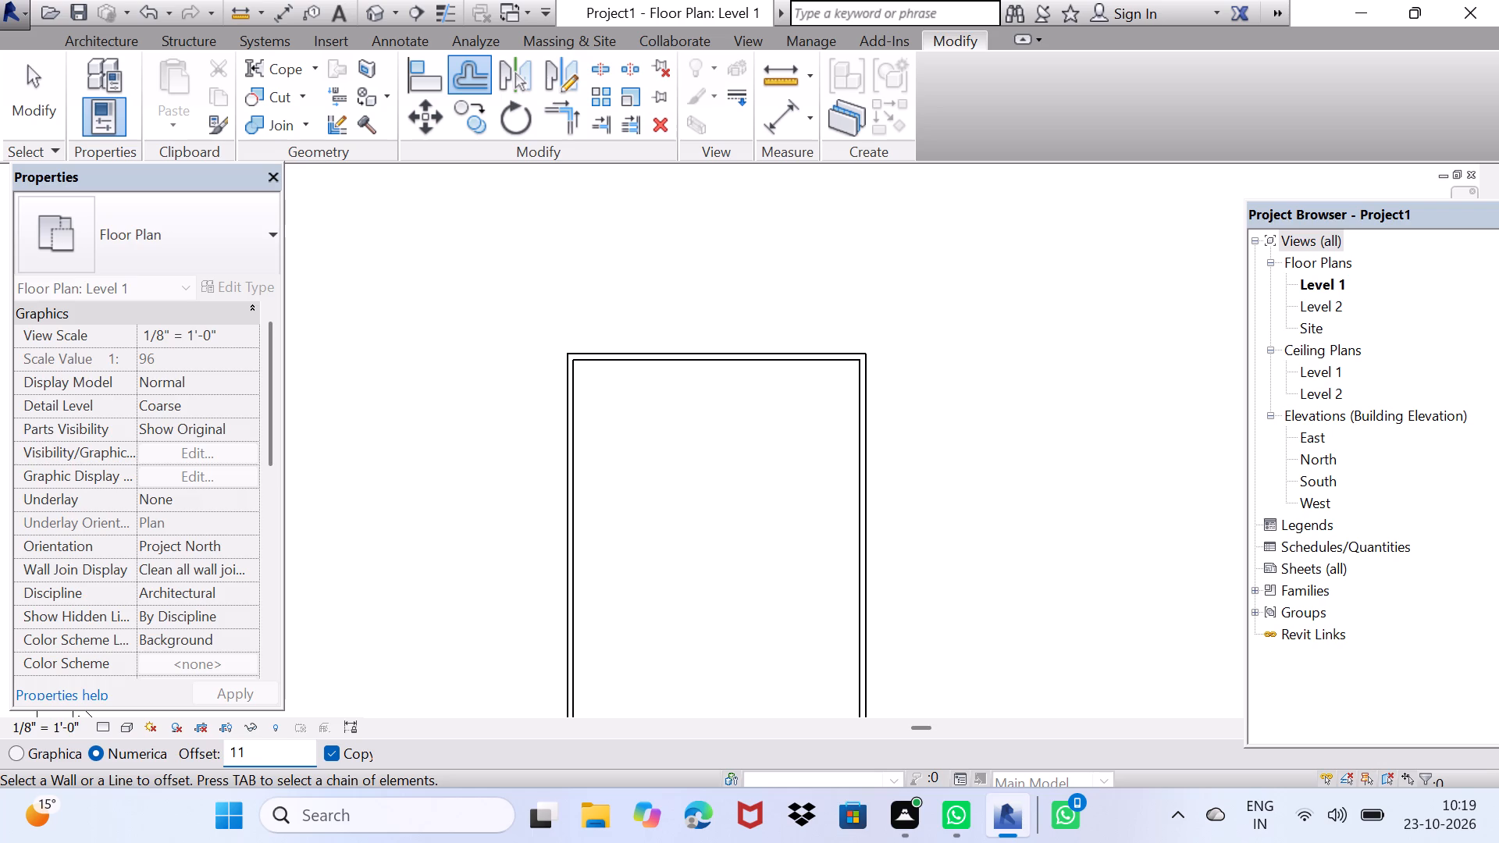
pyautogui.press('BackSpace')
pyautogui.write("2'")
pyautogui.press('Return')
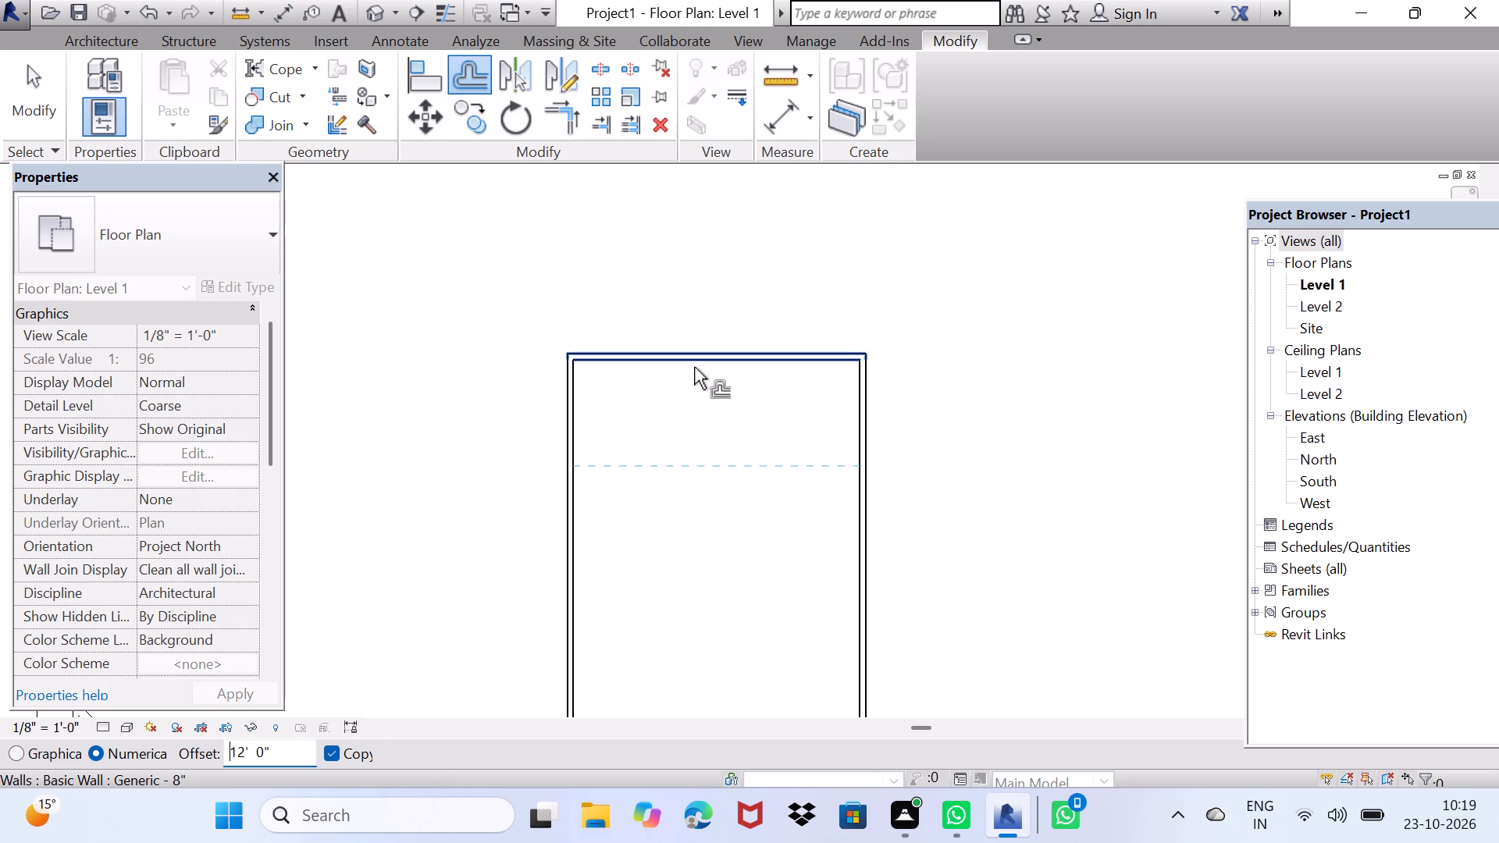
pyautogui.click(692, 363)
pyautogui.scroll(1, 633, 426)
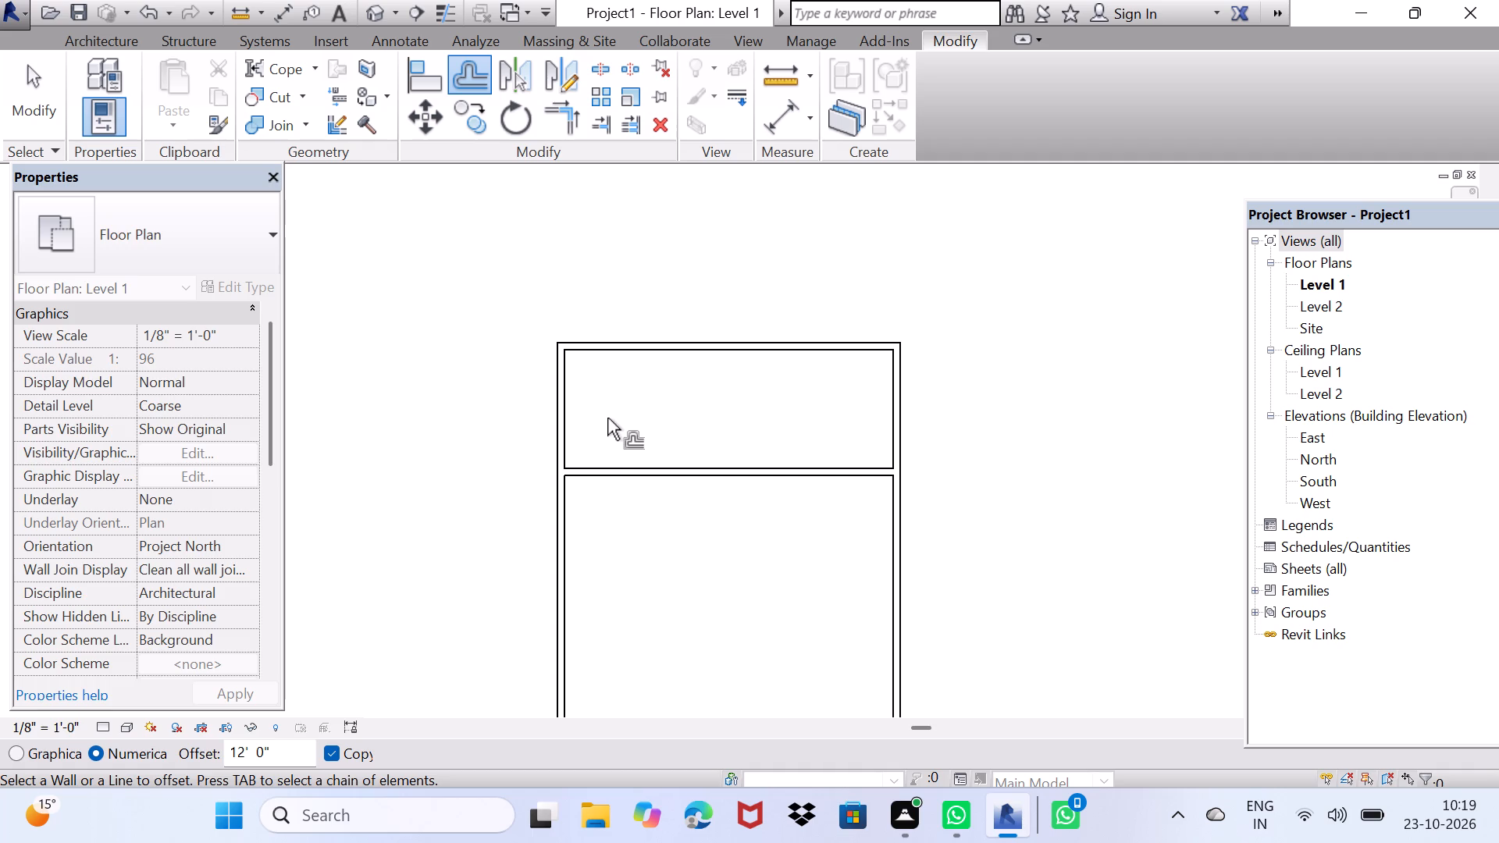
pyautogui.press('space')
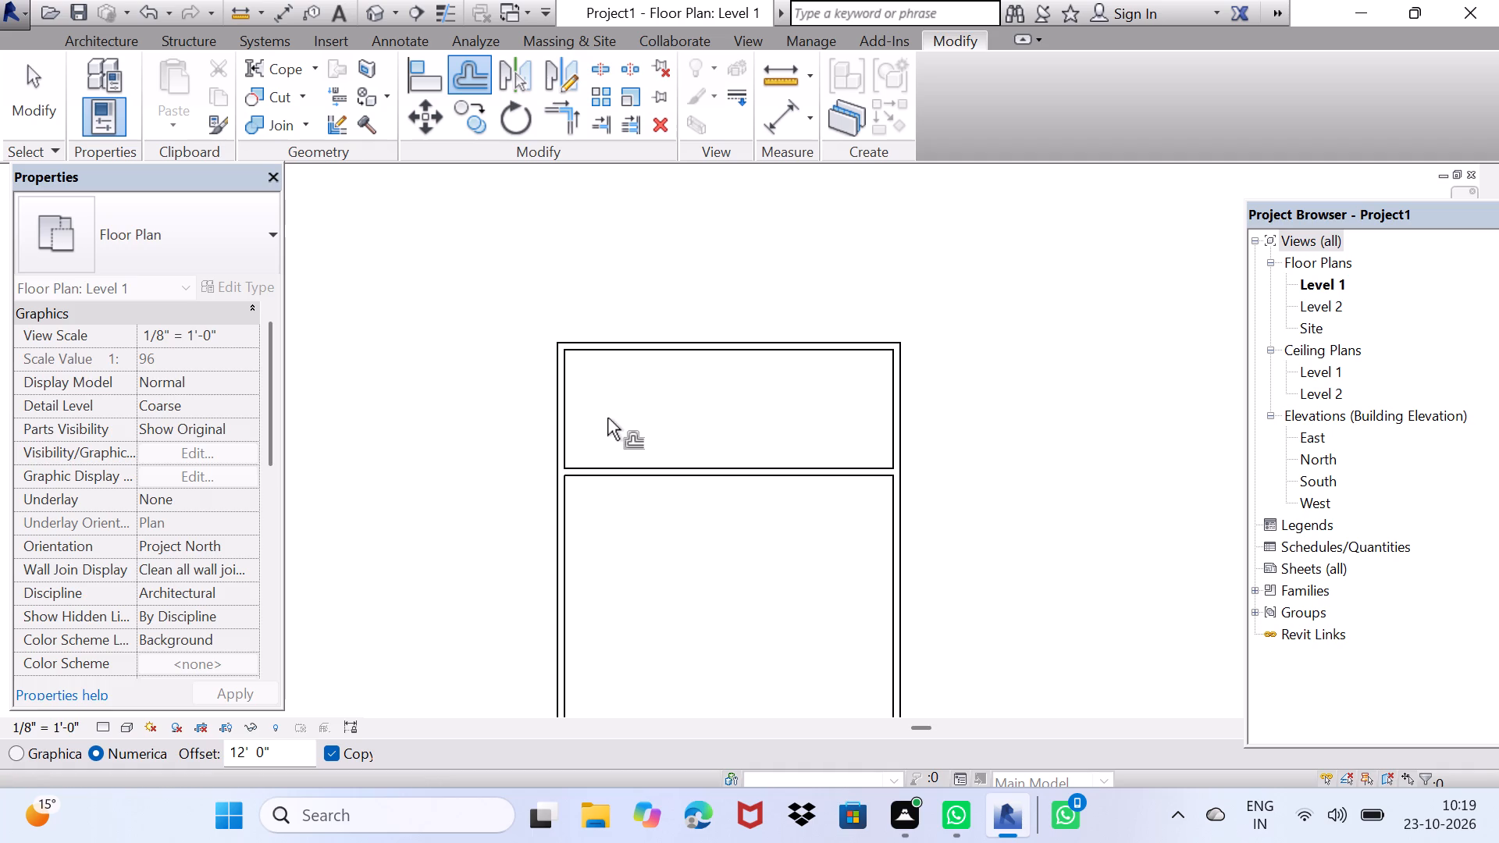
pyautogui.press('Escape')
# Offset a copy of the left exterior wall 11' 1" into the house to form a vertical partition.
pyautogui.scroll(2, 543, 400)
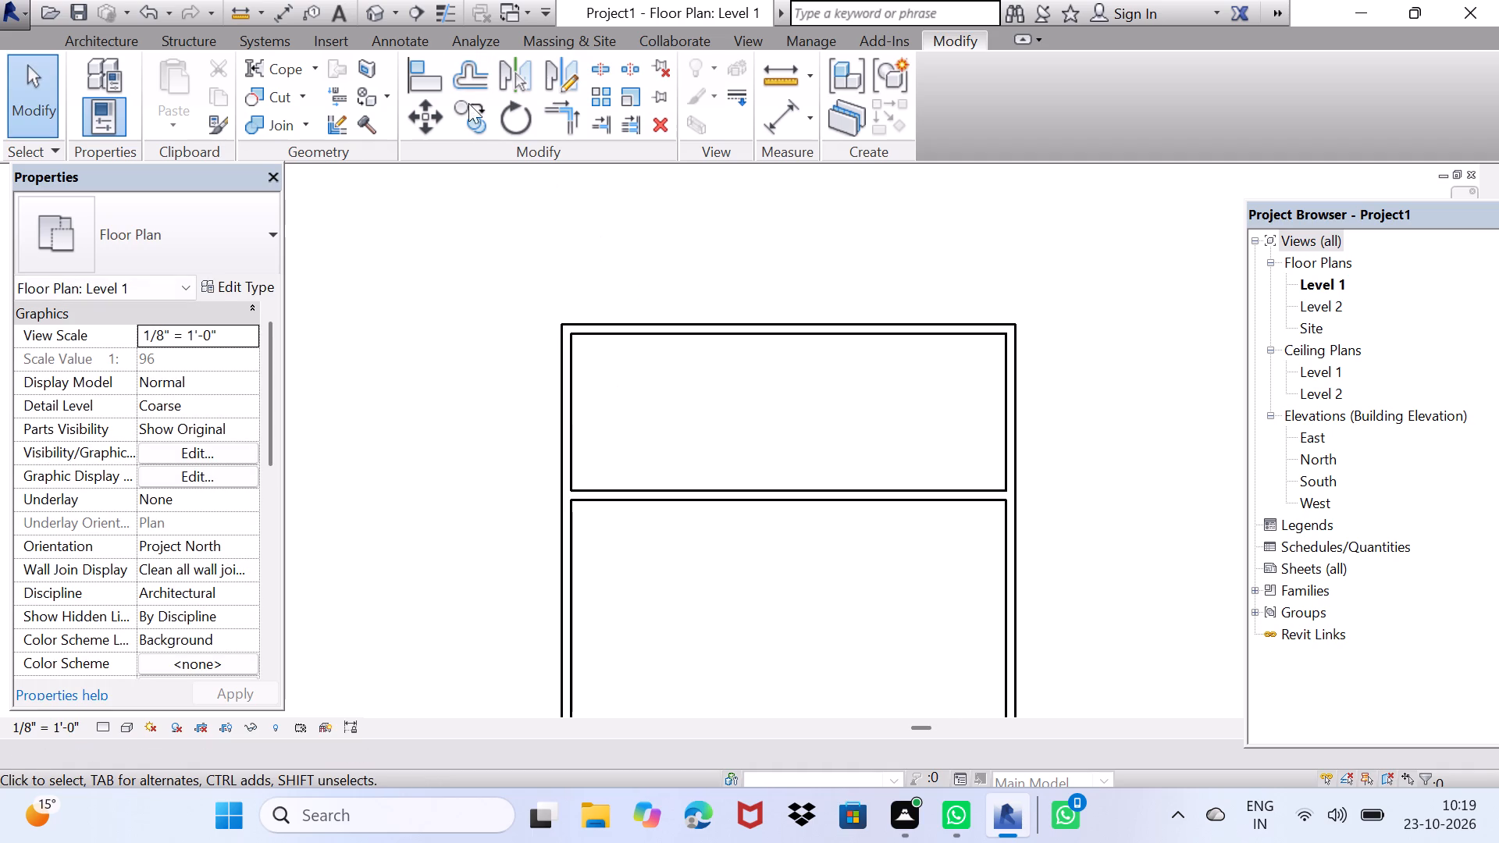
pyautogui.click(452, 62)
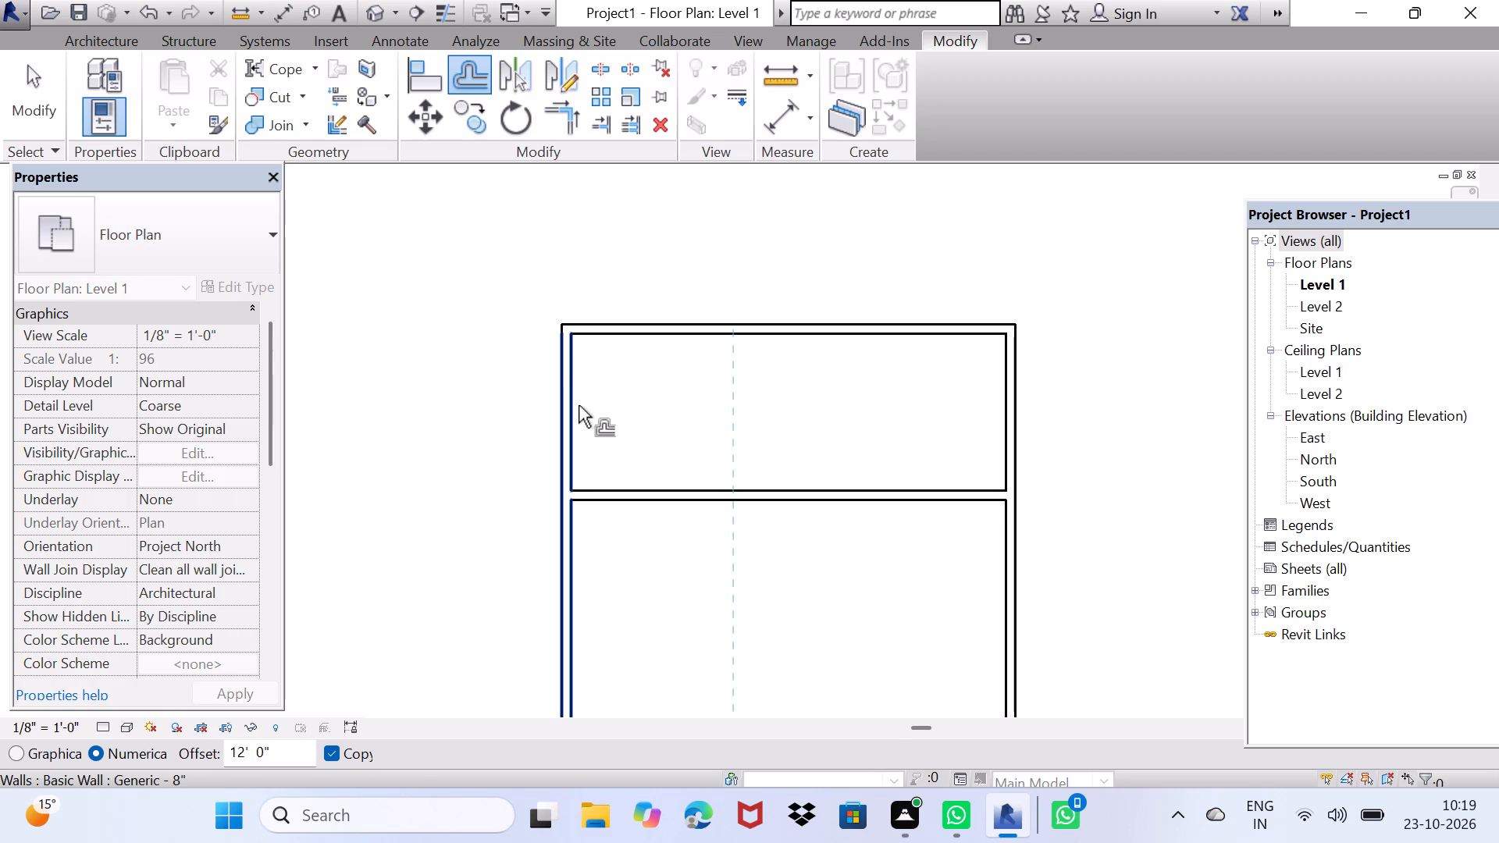
pyautogui.click(294, 753)
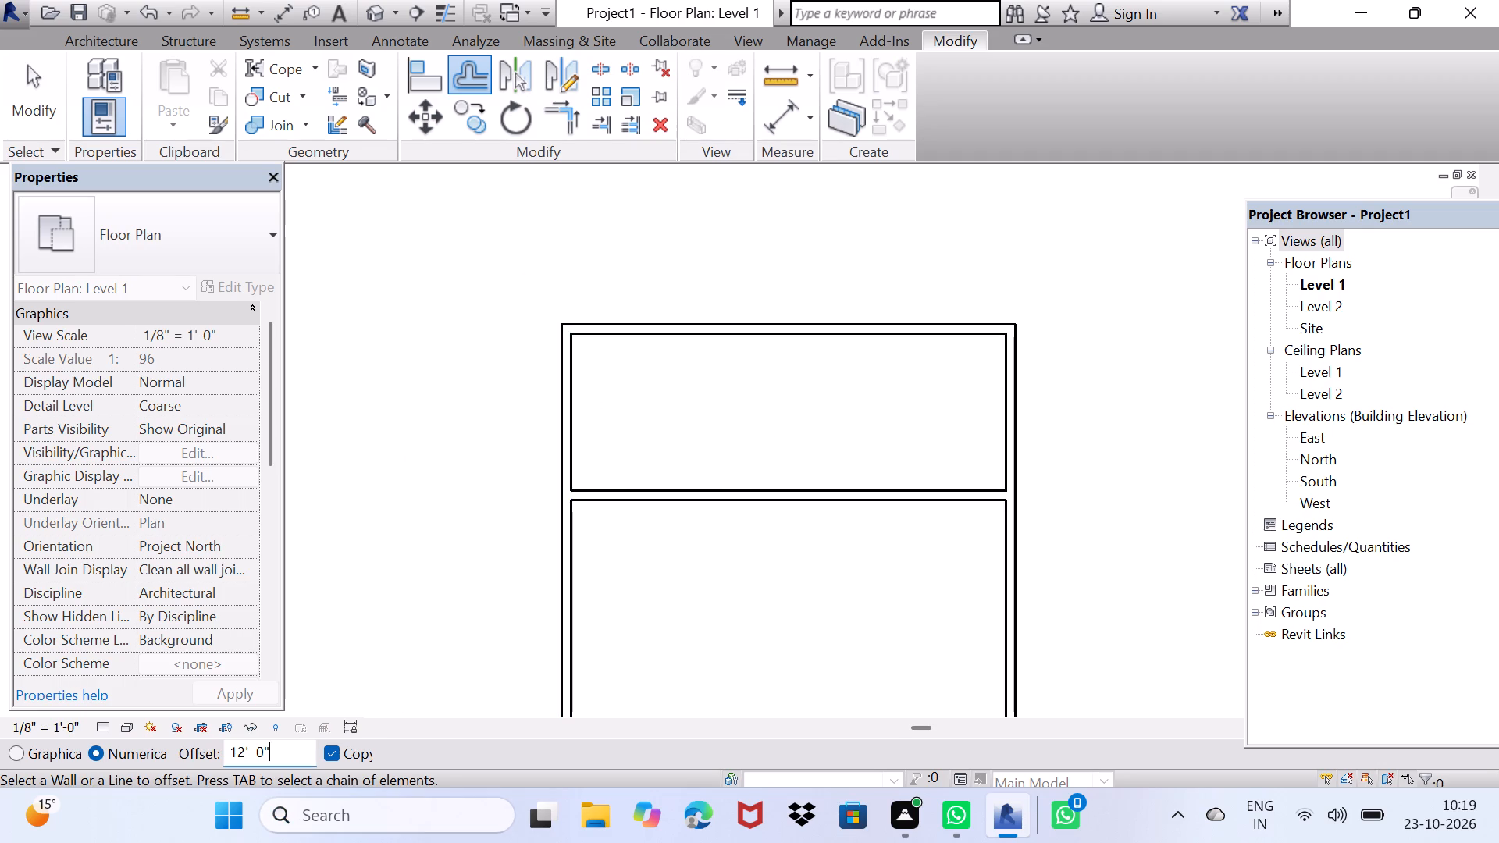
pyautogui.press('BackSpace')
pyautogui.press('BackSpace')
pyautogui.press('BackSpace')
pyautogui.press('BackSpace')
pyautogui.press('BackSpace')
pyautogui.press('BackSpace')
pyautogui.press('BackSpace')
pyautogui.write('11')
pyautogui.press("'")
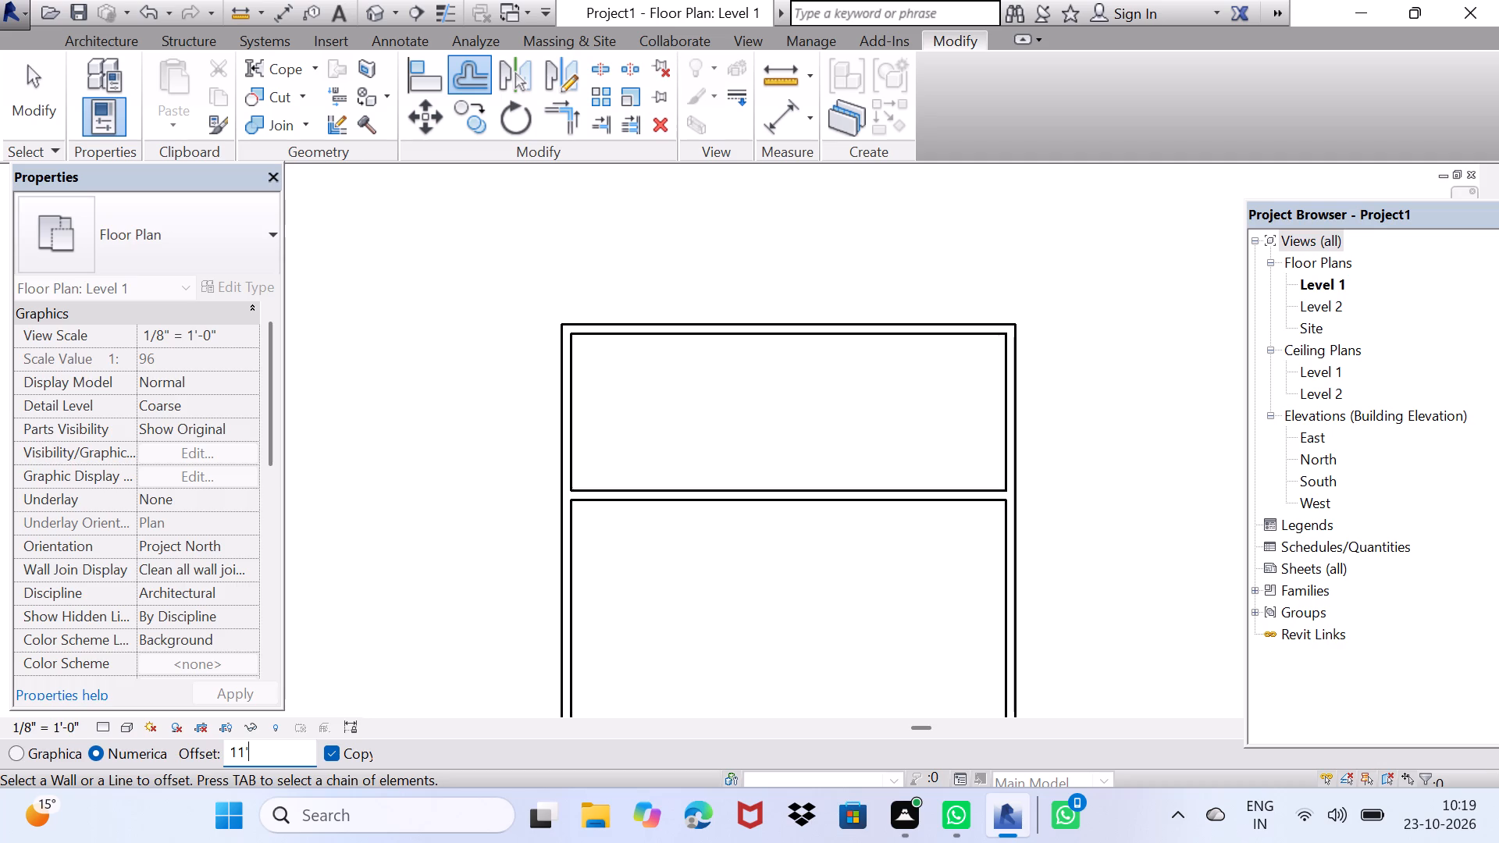
pyautogui.press('1')
pyautogui.hotkey('shift', '"')
pyautogui.click(572, 432)
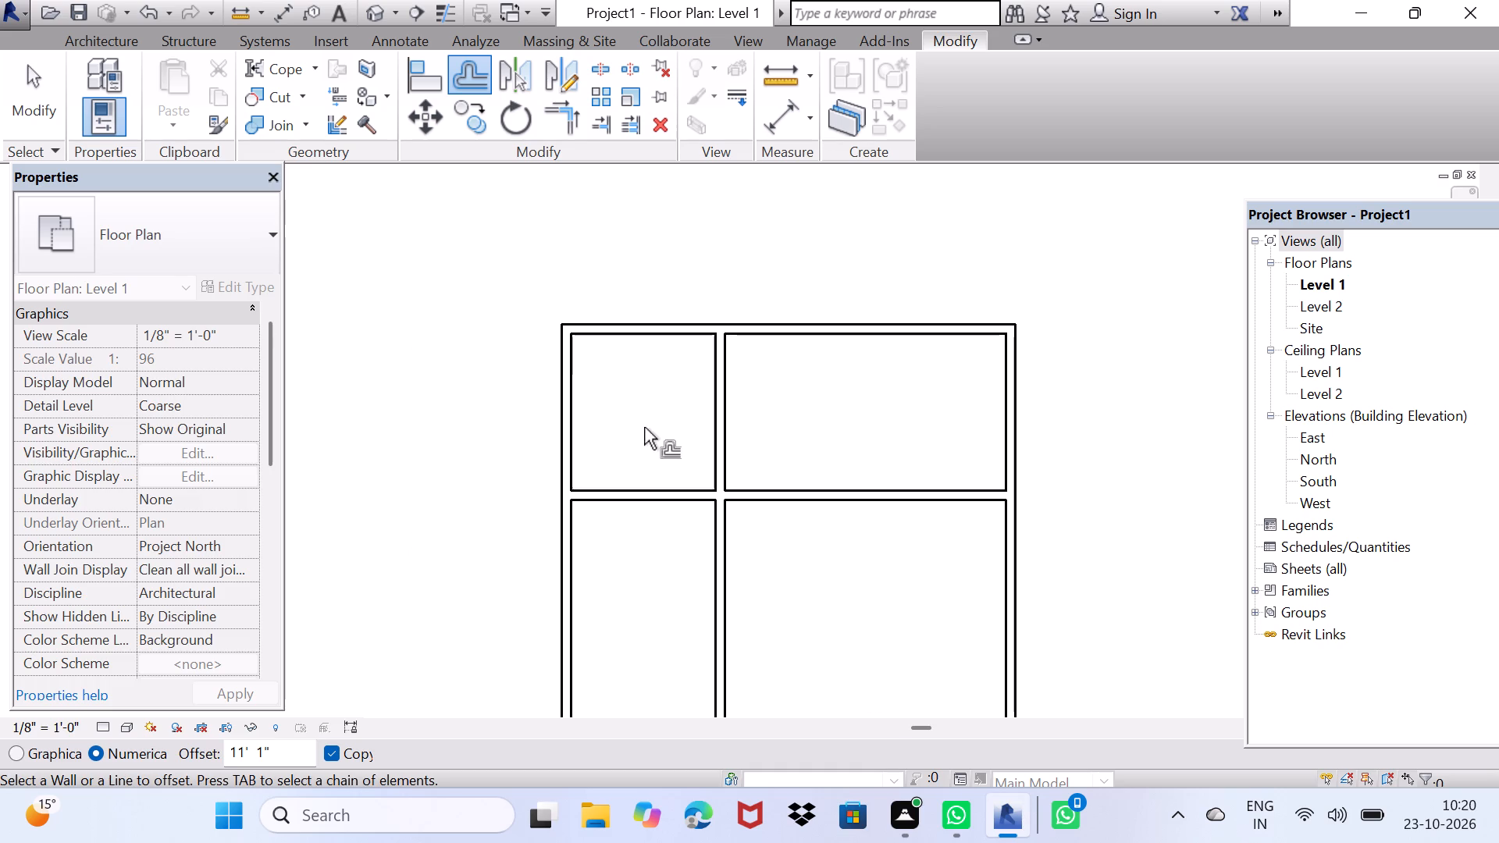
pyautogui.press('space')
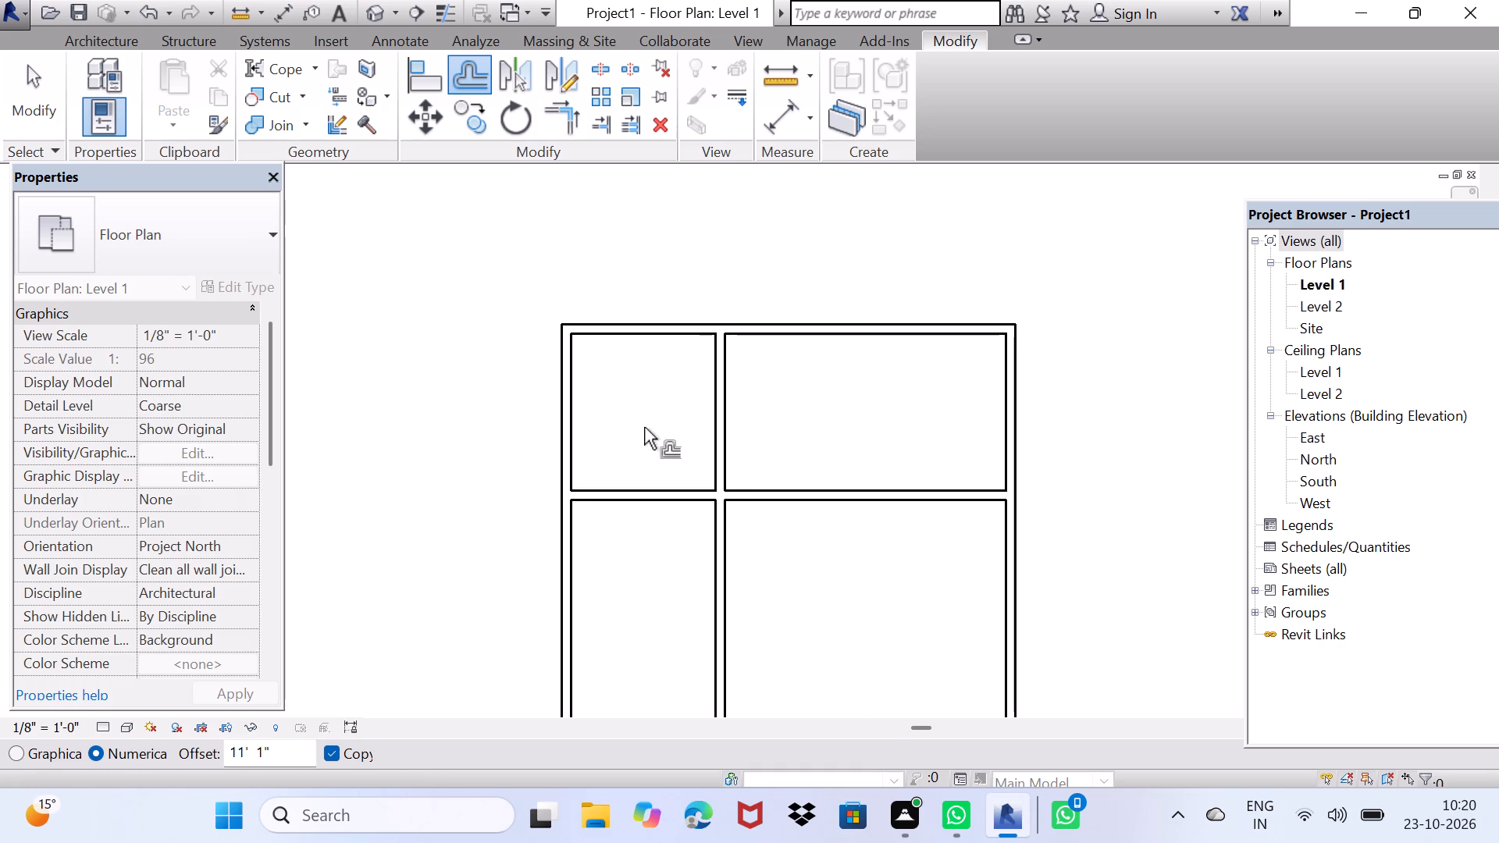
pyautogui.press('space')
pyautogui.press('space')
pyautogui.press('space')
pyautogui.press('Escape')
pyautogui.press('Escape')
pyautogui.press('Escape')
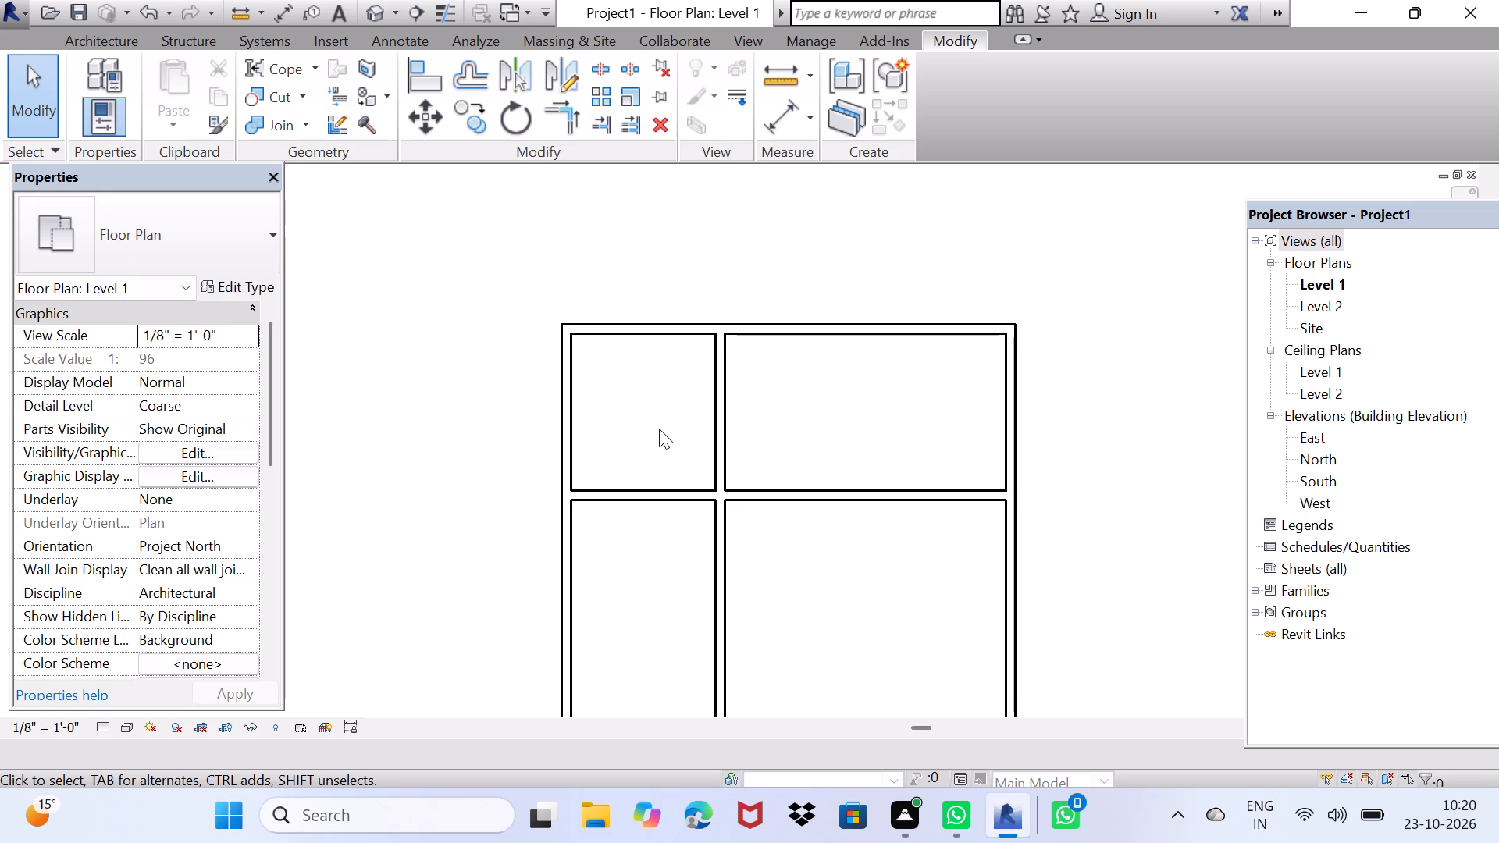
# Start another Offset for the next partition wall.
pyautogui.click(472, 77)
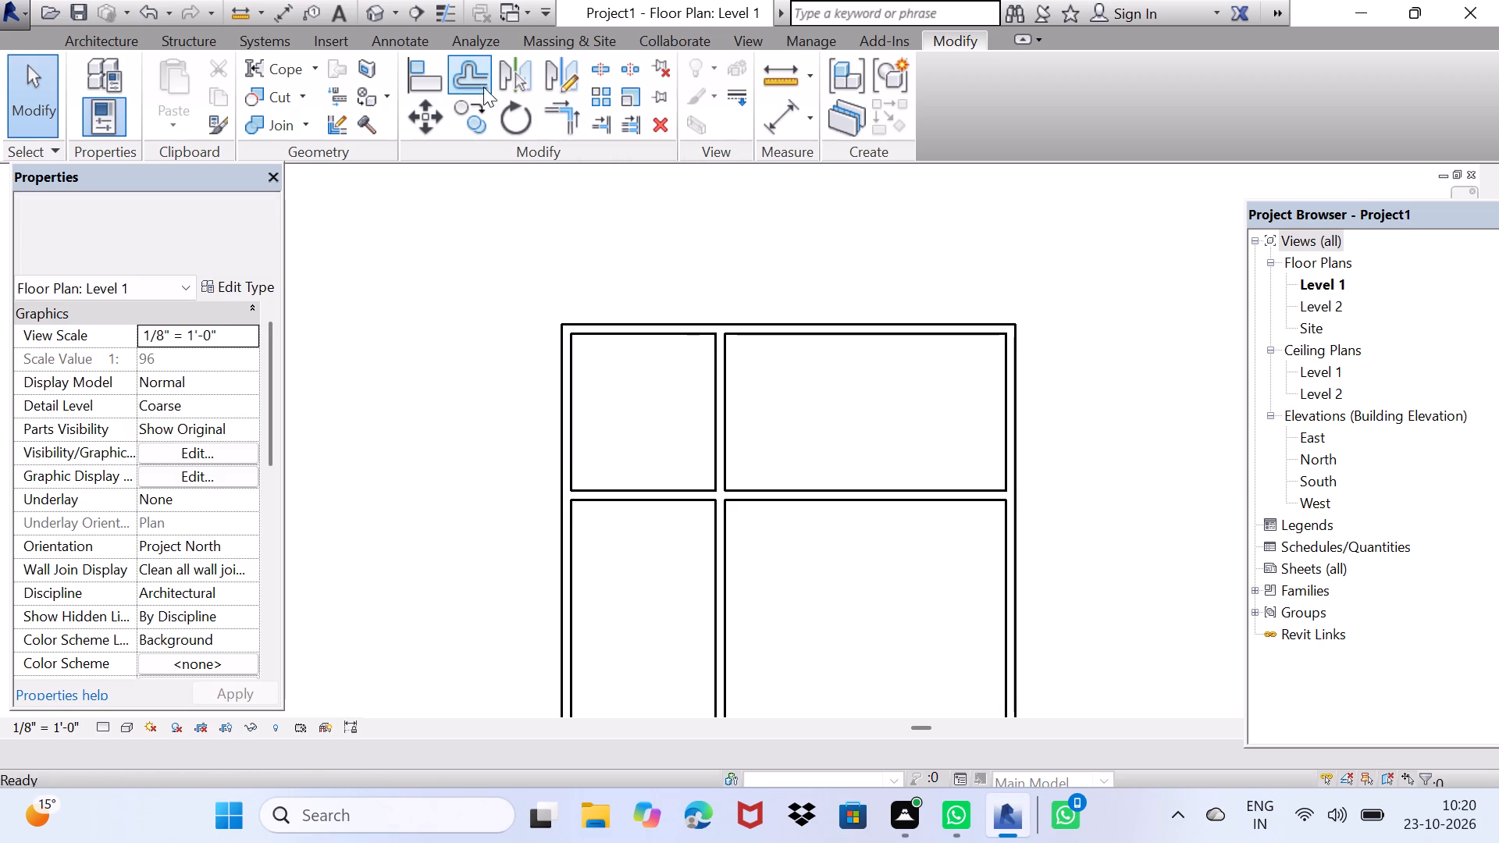
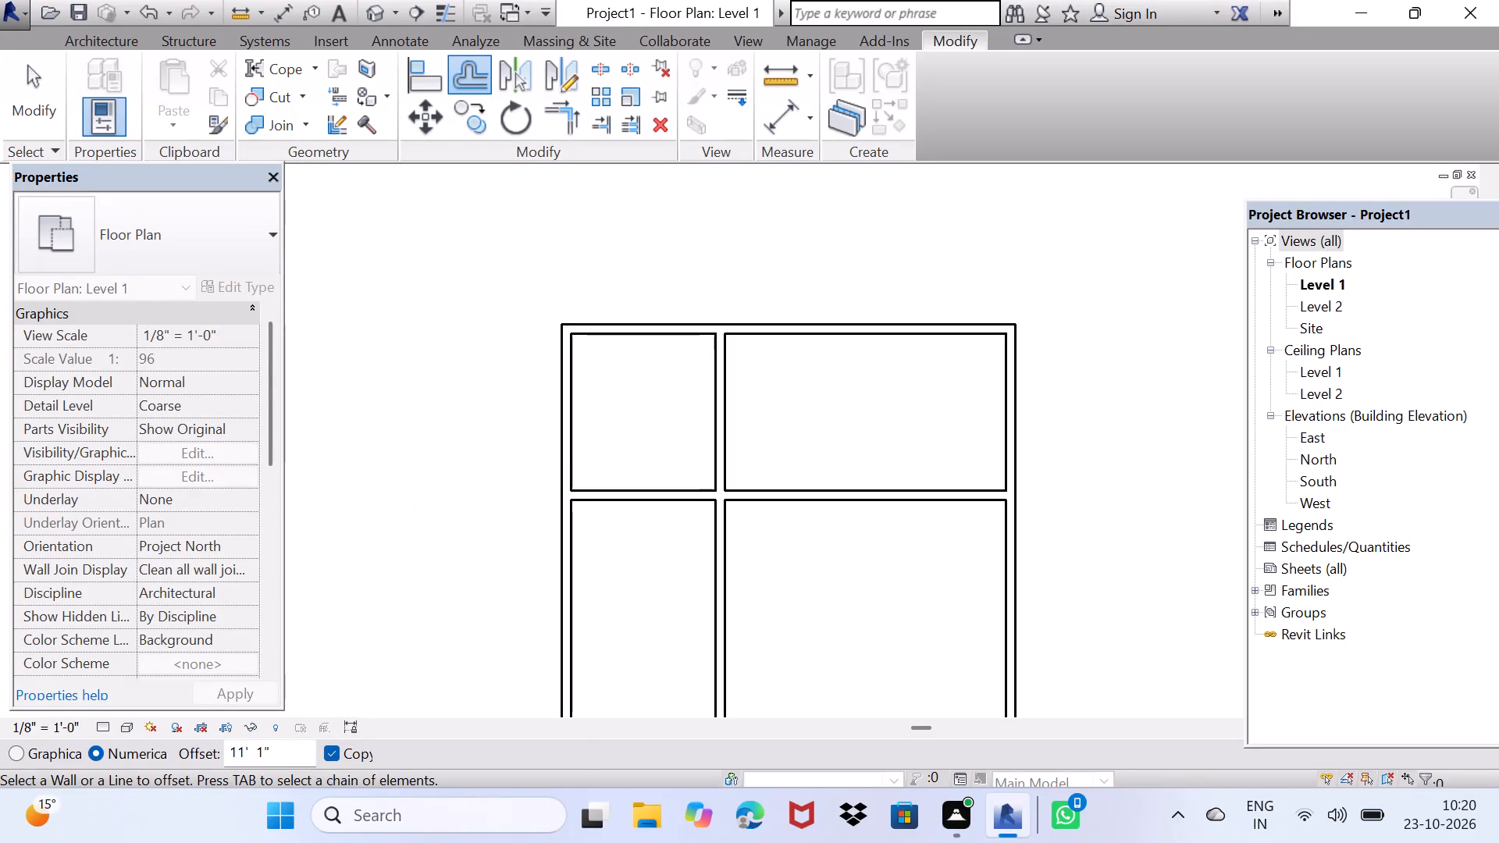
# Offset a copy of the 11' 1" vertical partition 4' 6" toward the right exterior wall.
pyautogui.click(280, 750)
pyautogui.press('BackSpace')
pyautogui.press('BackSpace')
pyautogui.press('BackSpace')
pyautogui.press('BackSpace')
pyautogui.press('BackSpace')
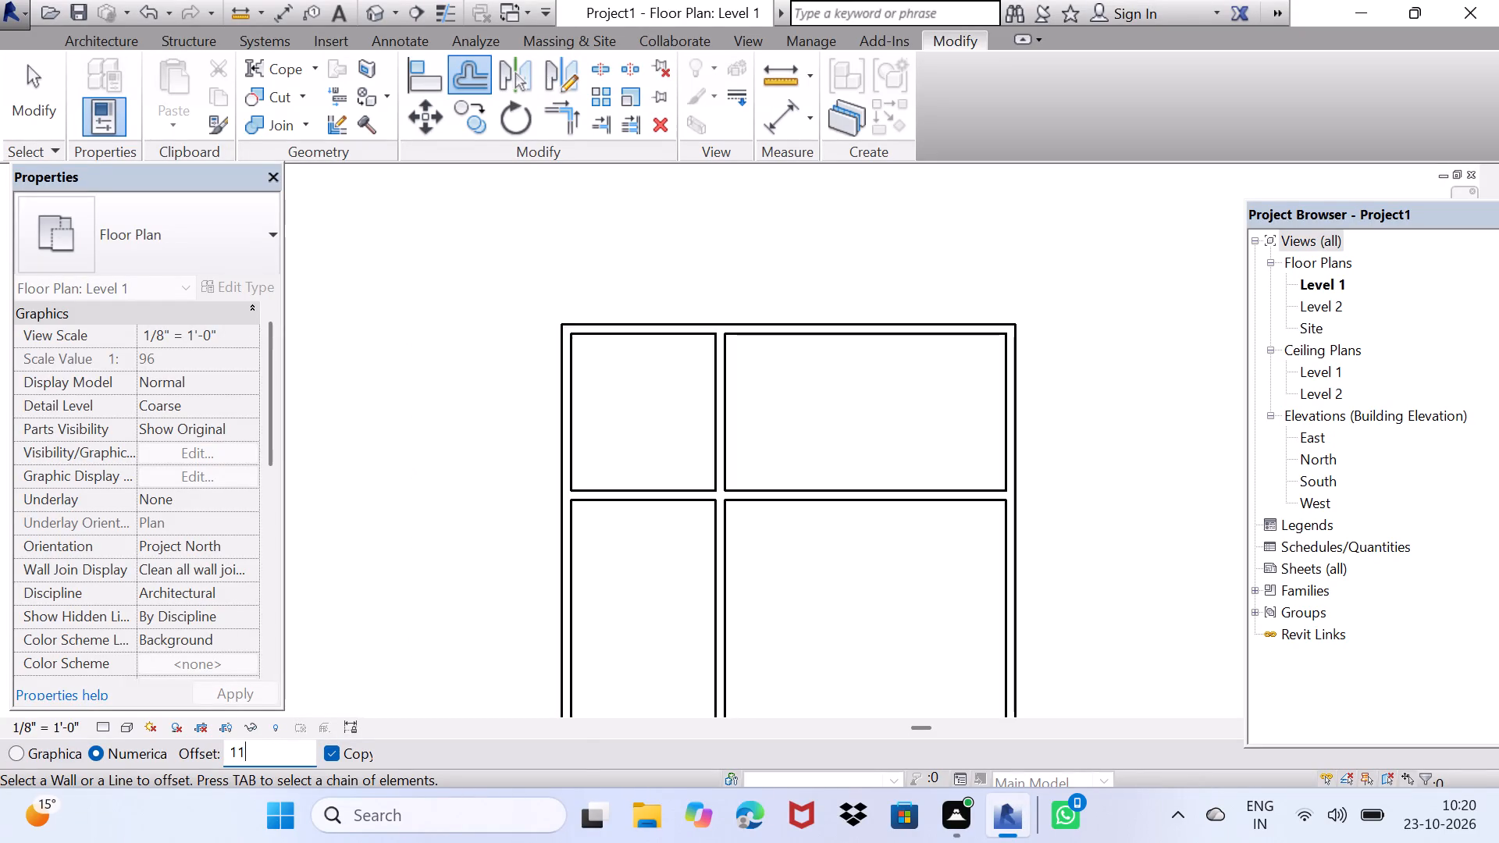
pyautogui.press('BackSpace')
pyautogui.press('BackSpace')
pyautogui.press('4')
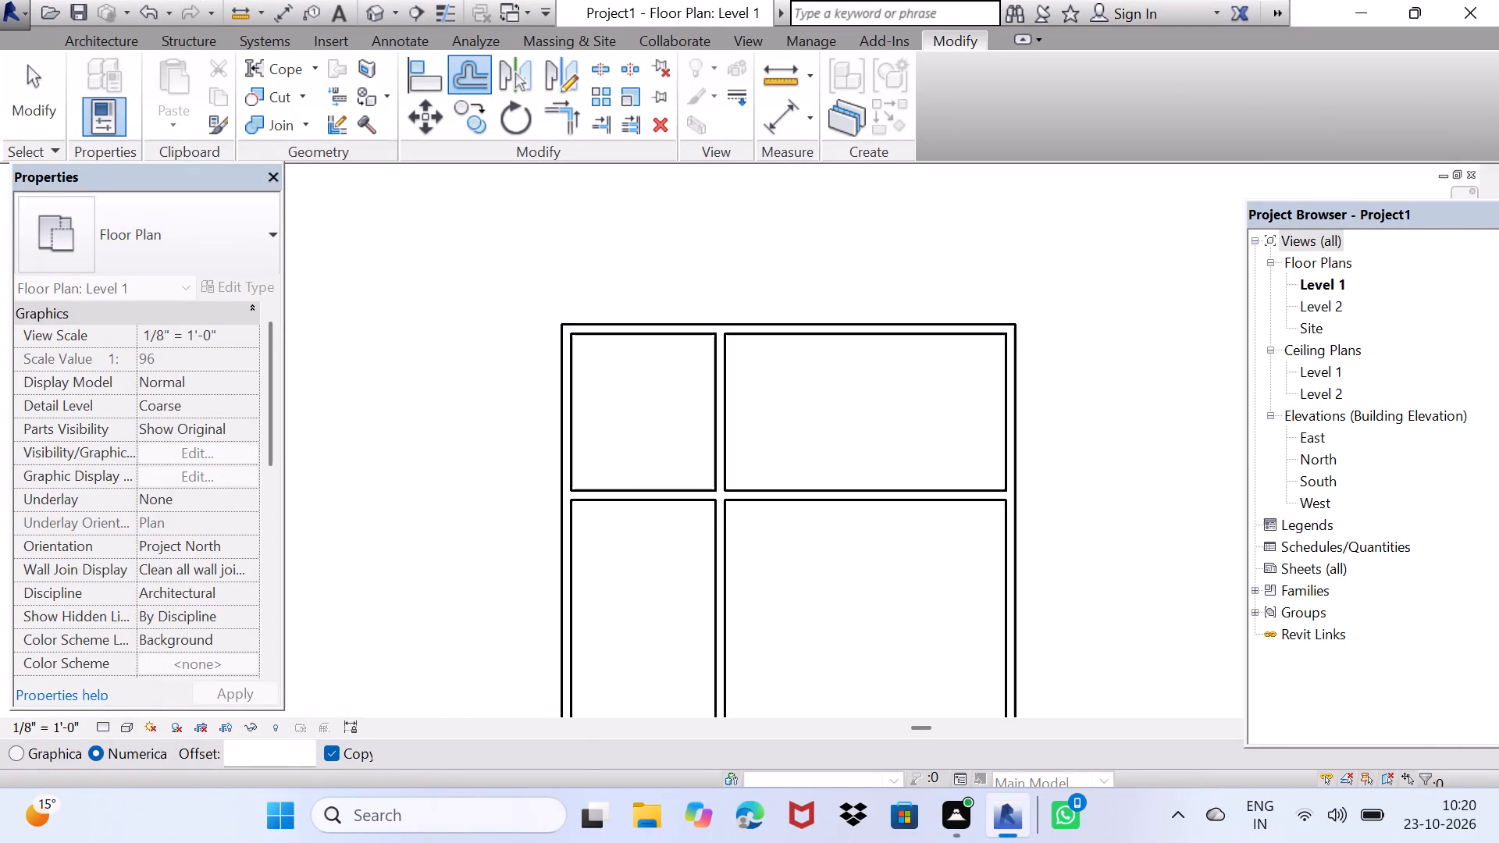
pyautogui.click(280, 750)
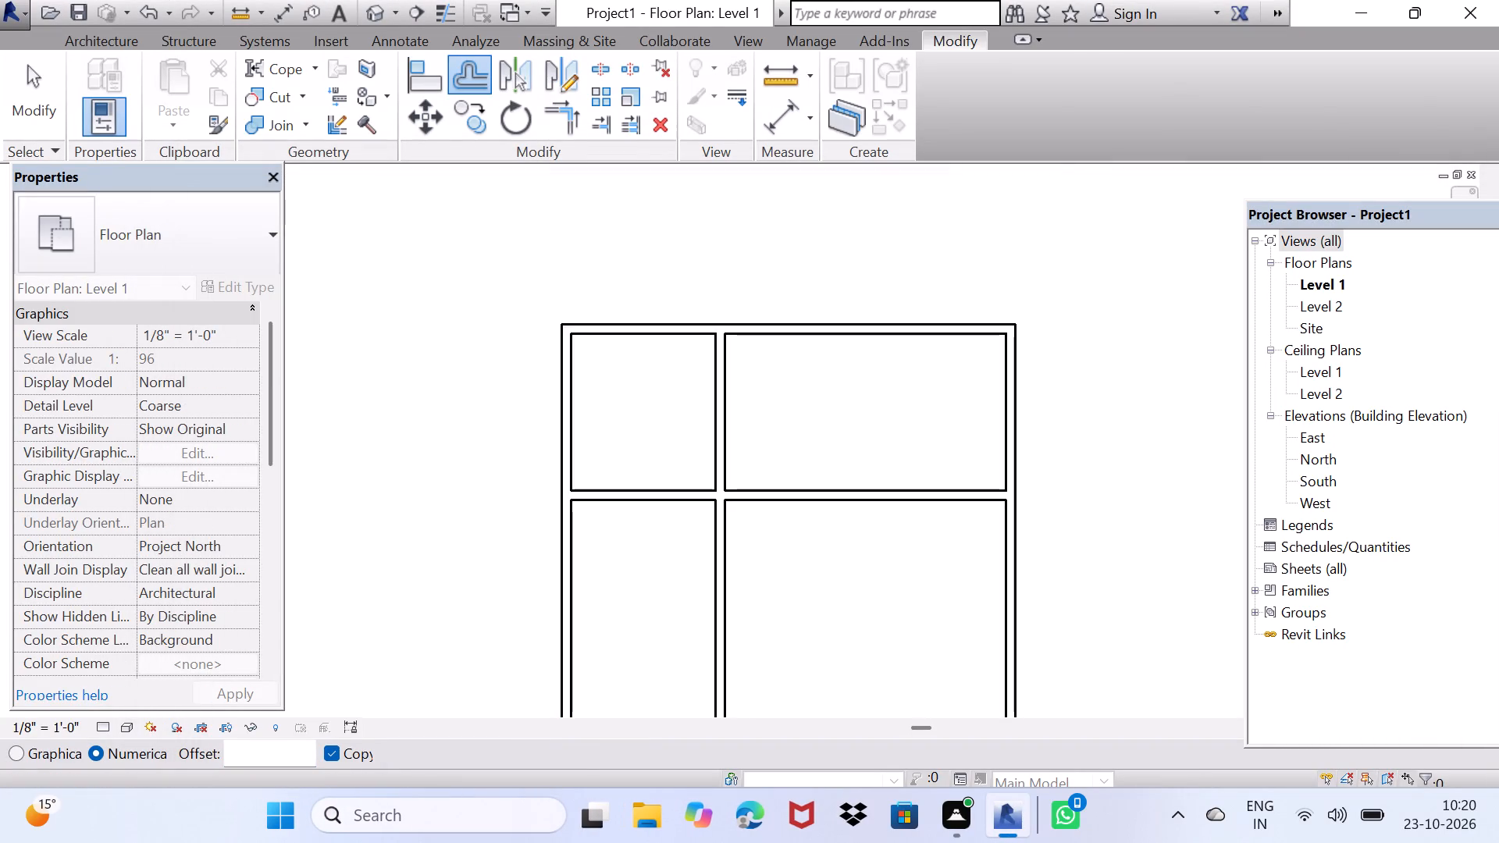
pyautogui.press('4')
pyautogui.press("'")
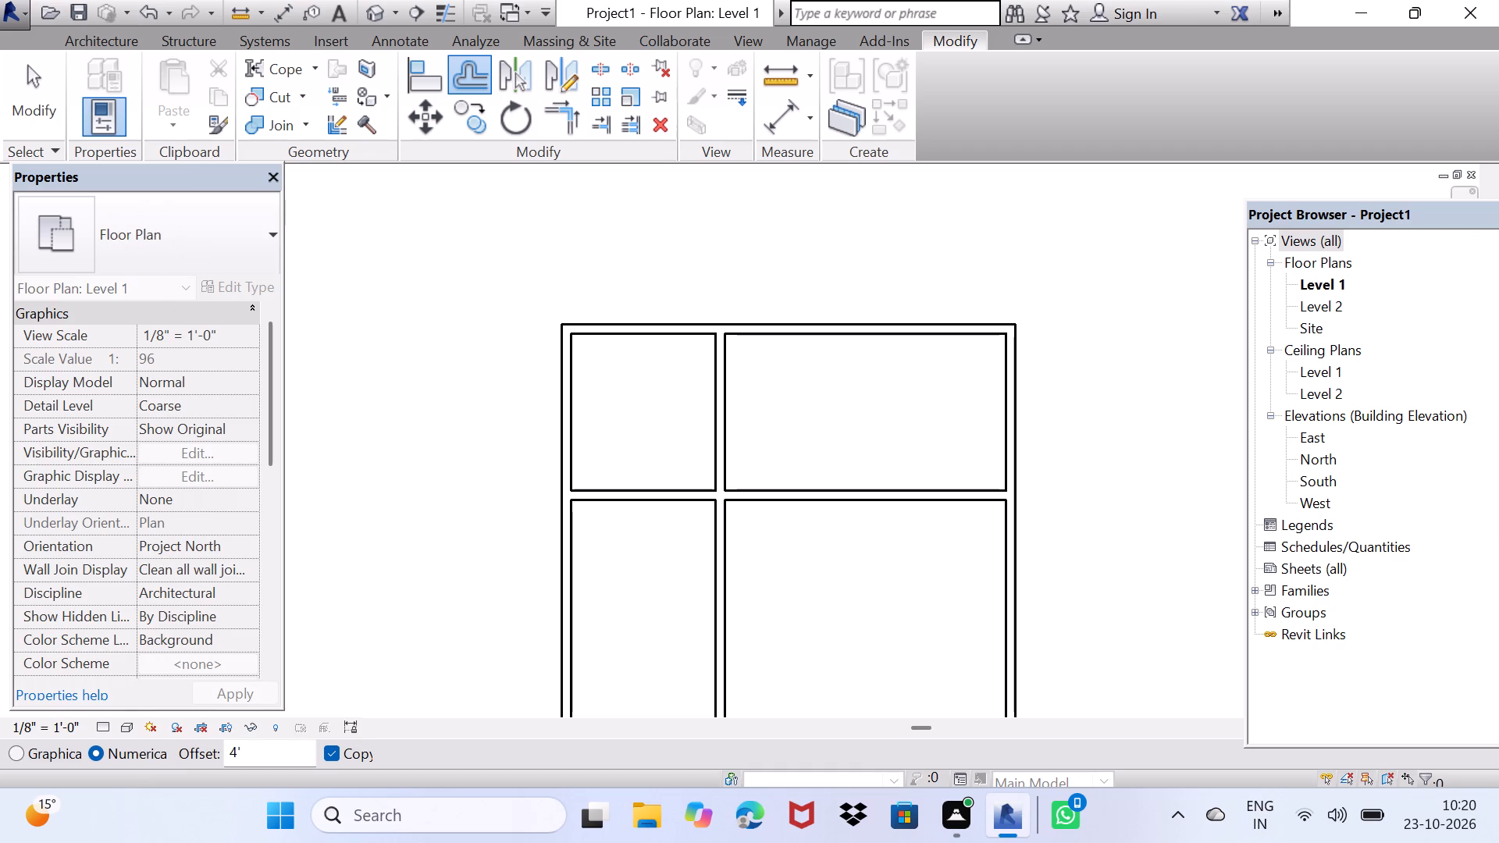
pyautogui.press('6')
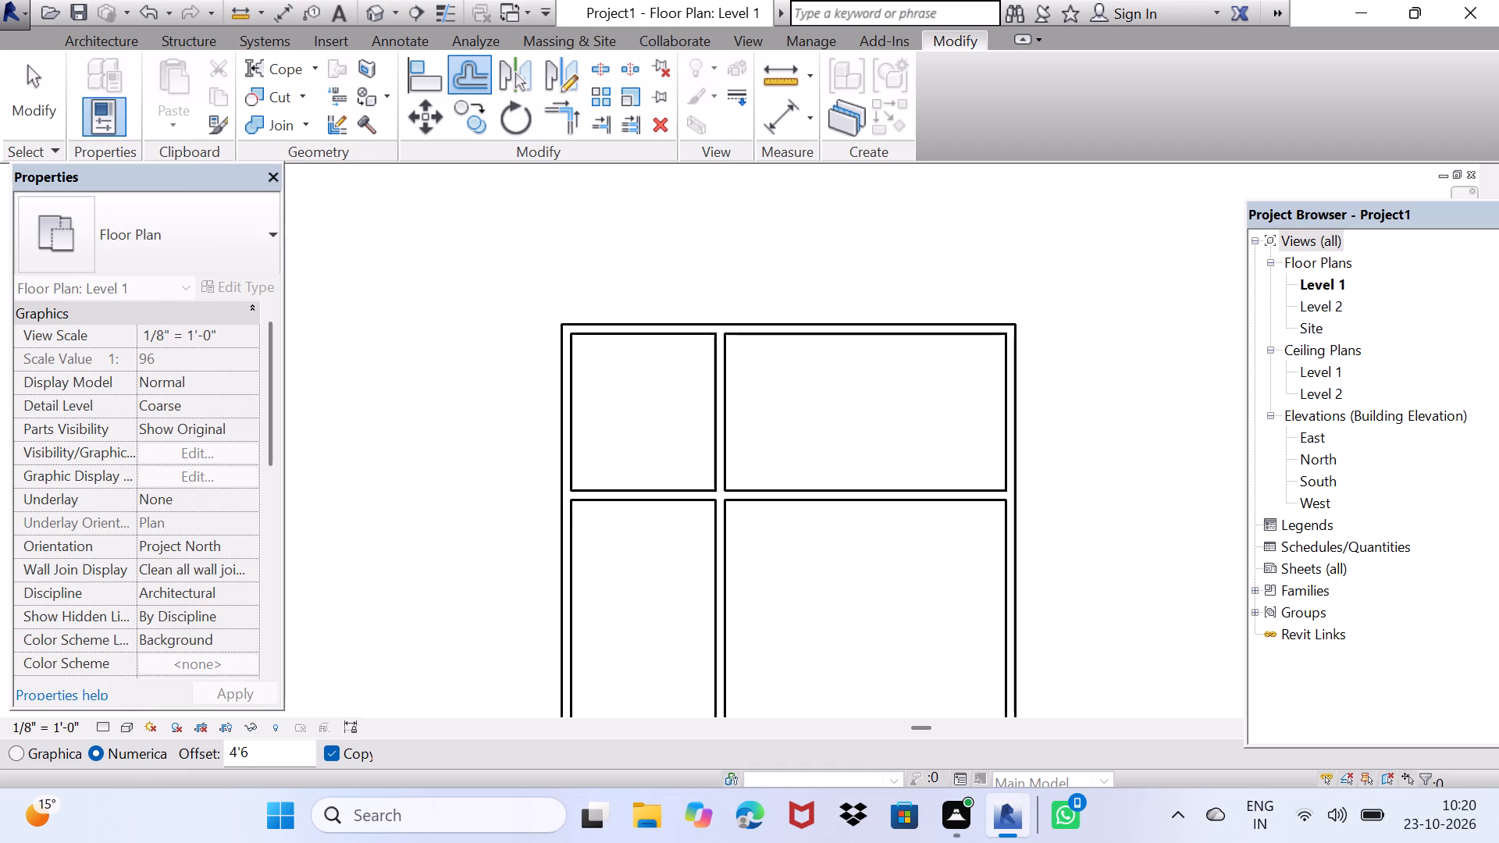
pyautogui.hotkey('shift', '"')
pyautogui.press('Return')
pyautogui.click(729, 385)
# Offset a copy of the top exterior wall 7' 3" into the house to form another horizontal partition.
pyautogui.scroll(2, 762, 380)
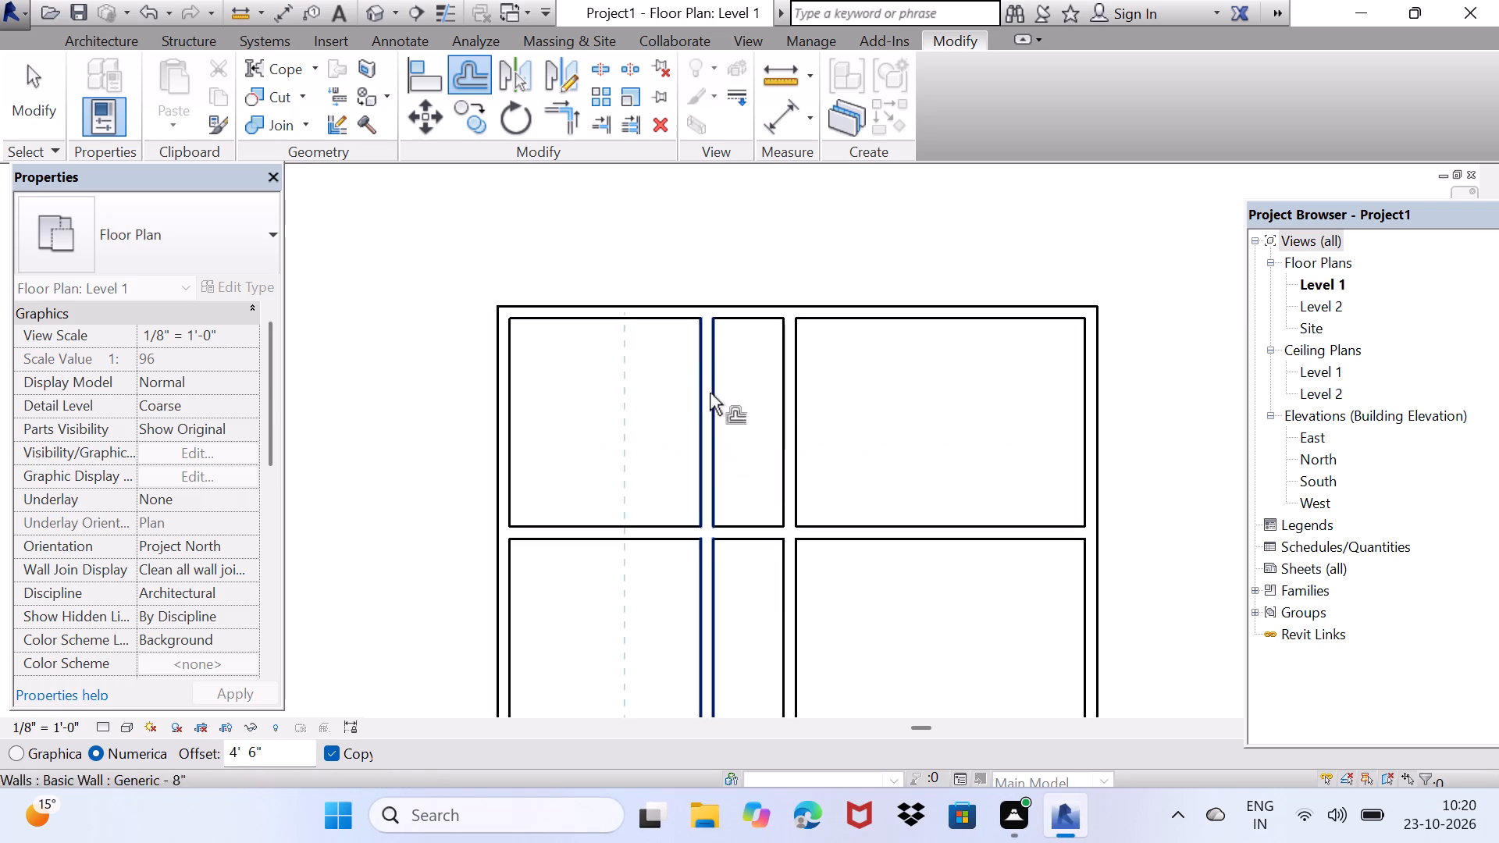
pyautogui.click(455, 76)
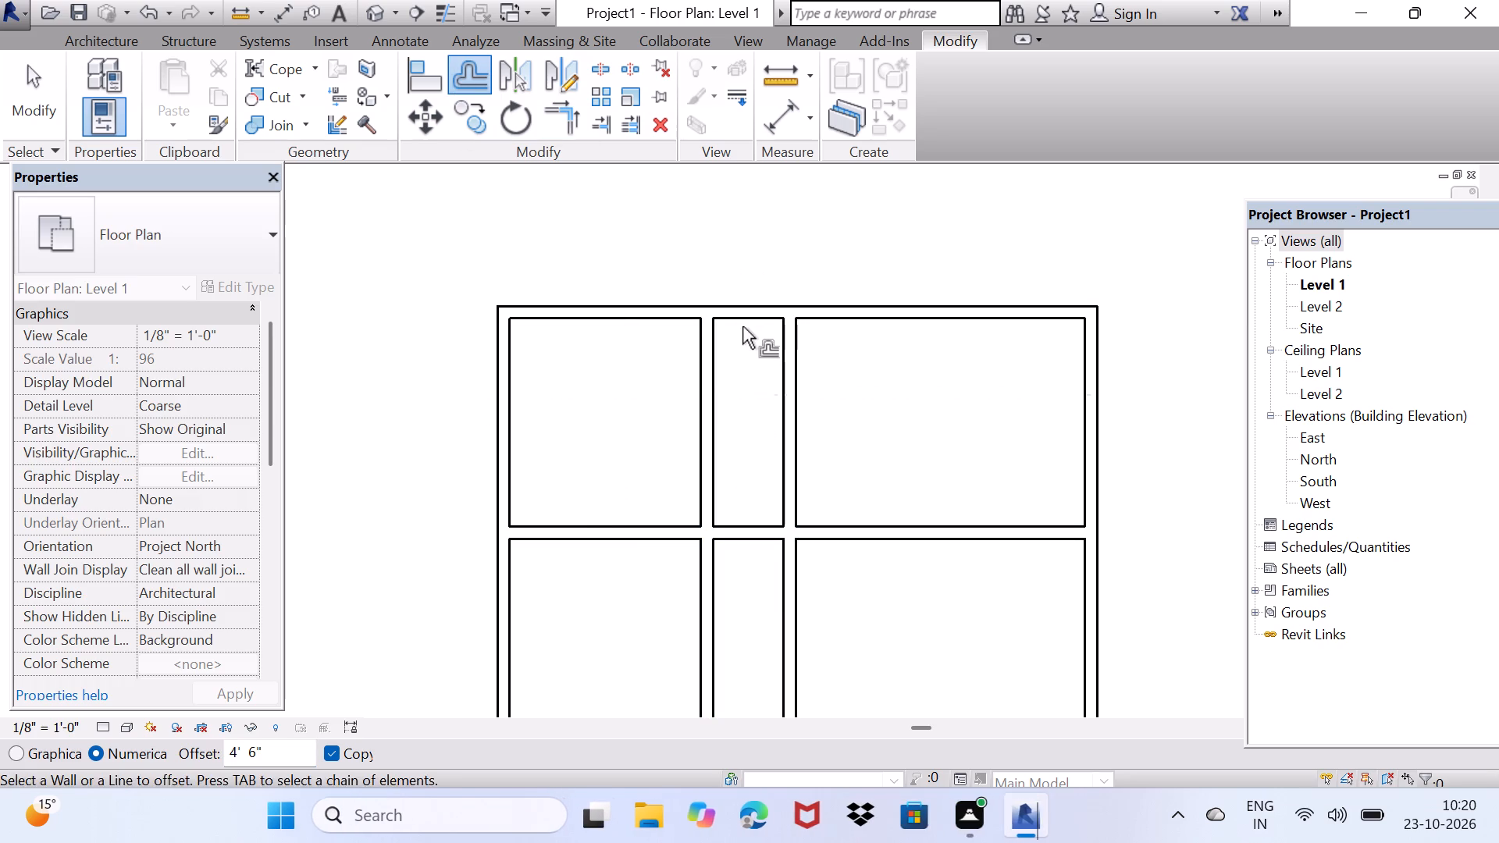
pyautogui.click(286, 759)
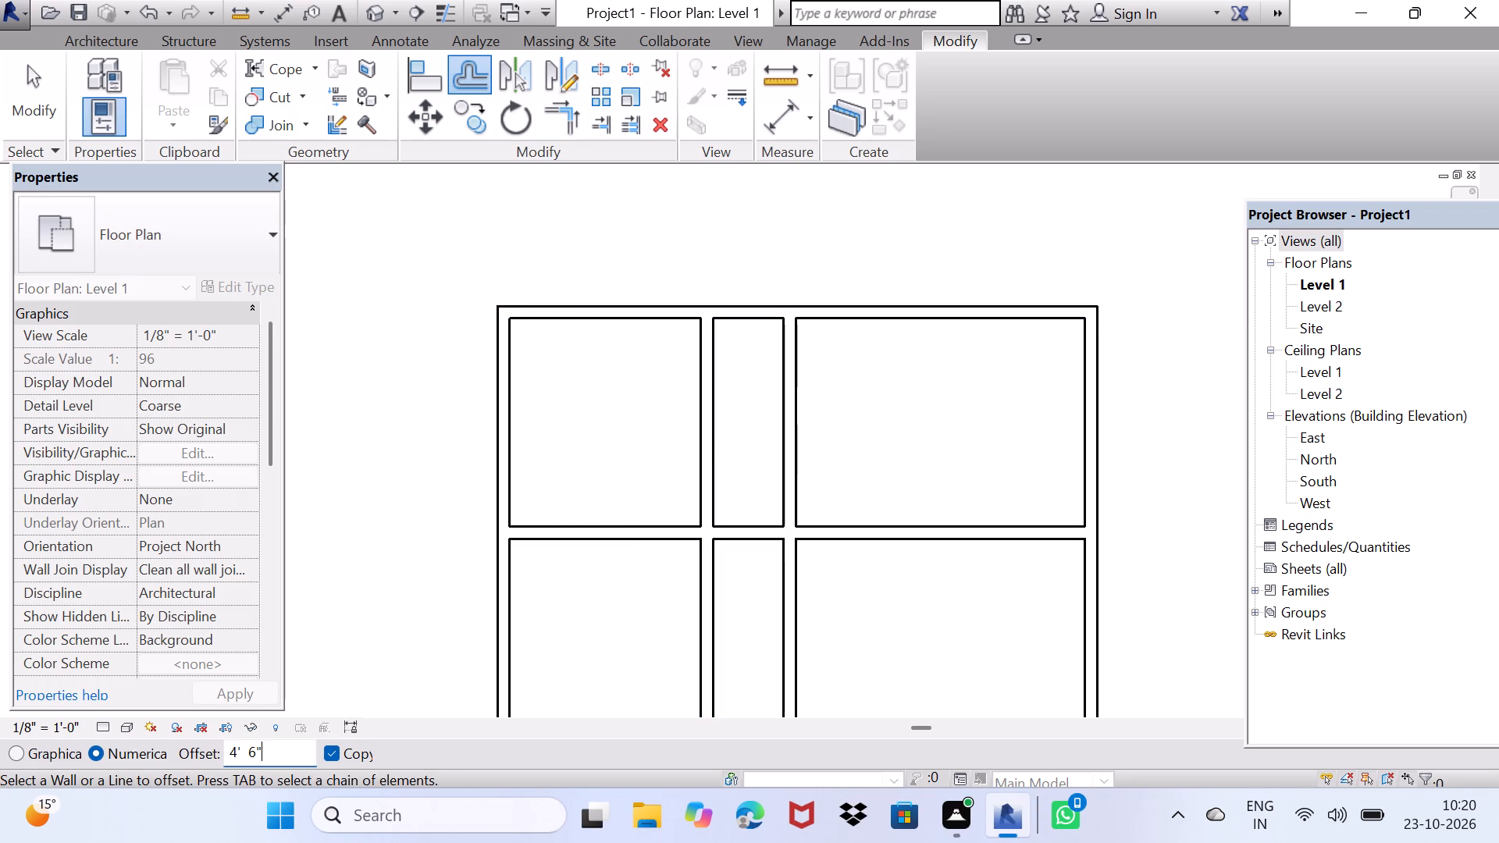
pyautogui.press('BackSpace')
pyautogui.press('BackSpace')
pyautogui.press('BackSpace')
pyautogui.press('BackSpace')
pyautogui.press('BackSpace')
pyautogui.press('BackSpace')
pyautogui.press('BackSpace')
pyautogui.press('7')
pyautogui.press("'")
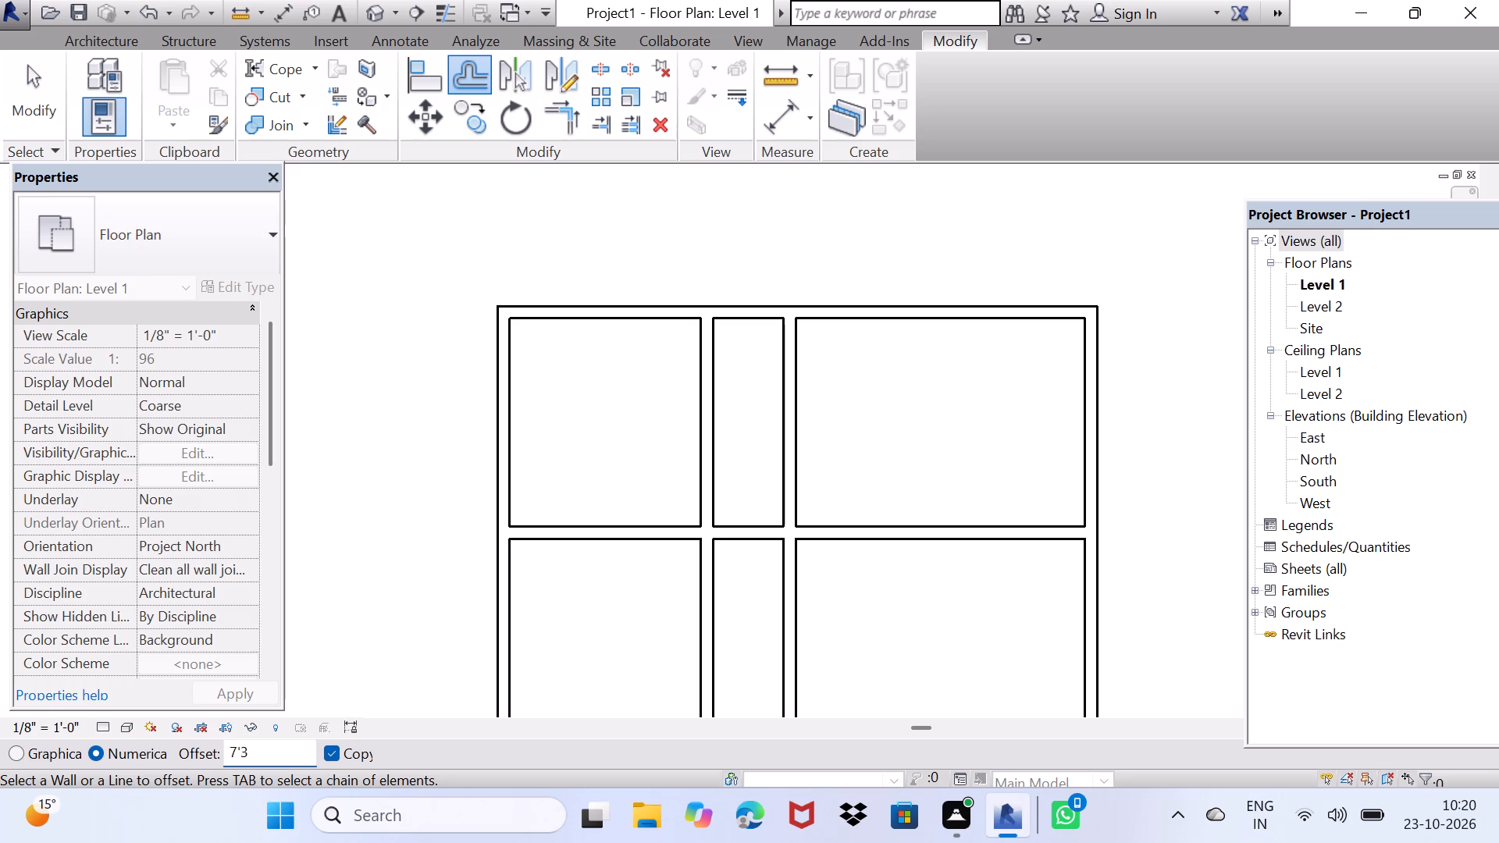
pyautogui.hotkey('shift', '"')
pyautogui.press('Return')
pyautogui.click(758, 320)
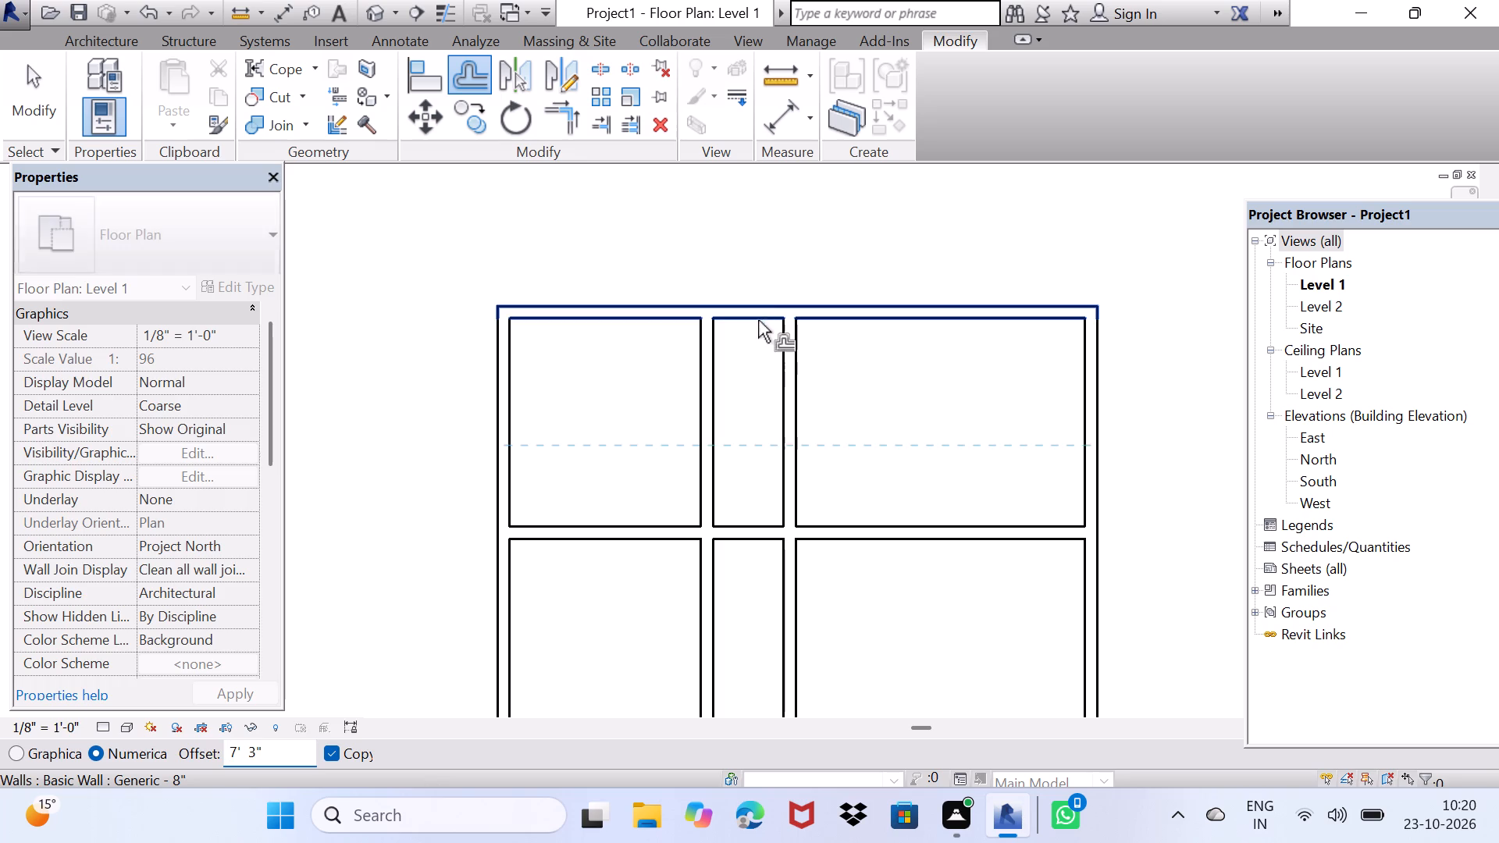
# Trim the first vertical partition and the new 7' 3" horizontal partition to a corner, keeping the upper and right portions.
pyautogui.scroll(2, 700, 483)
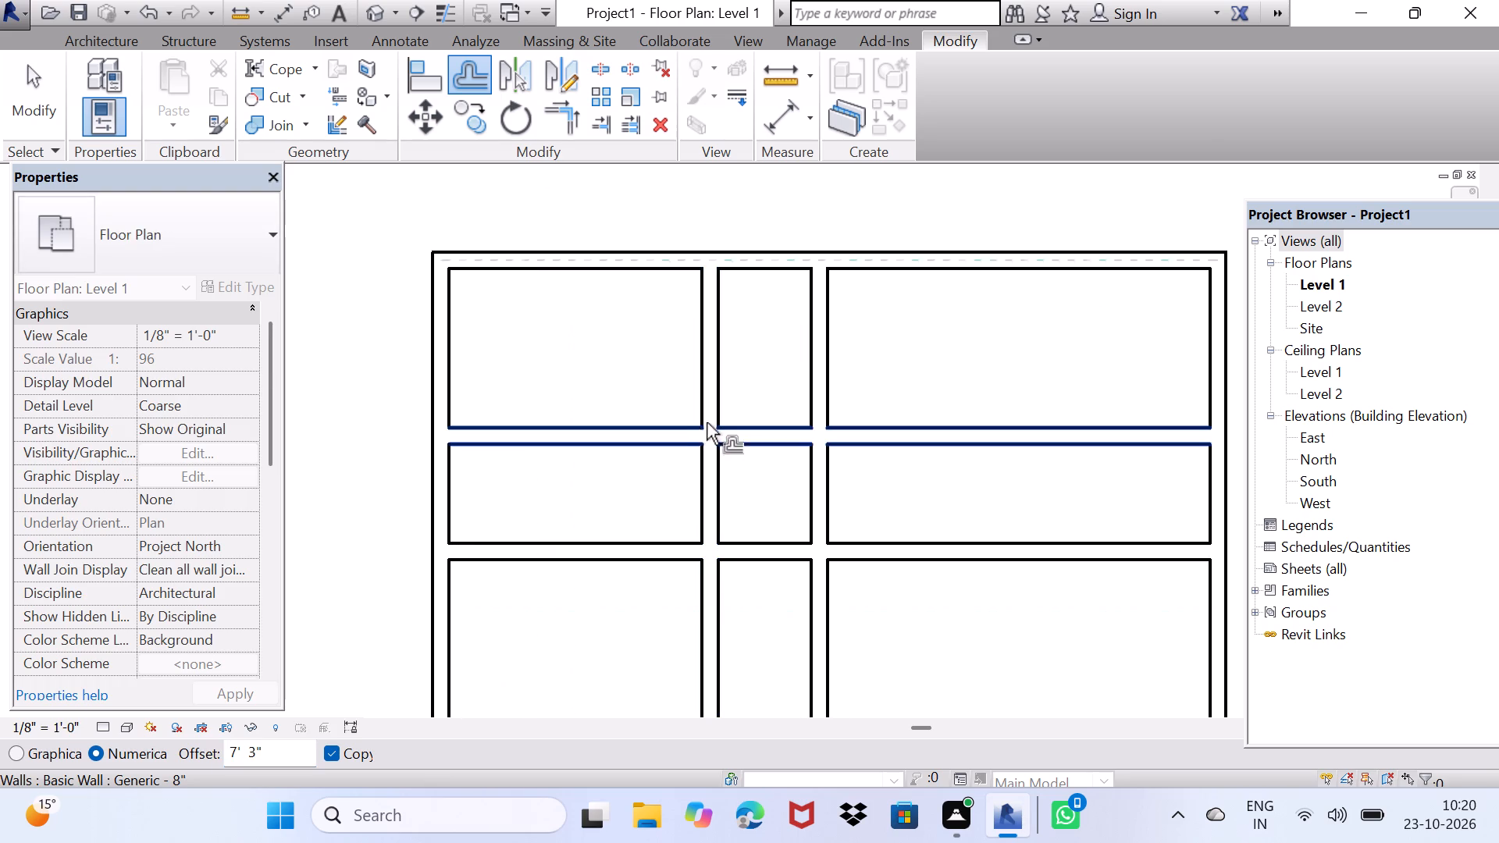
pyautogui.click(566, 115)
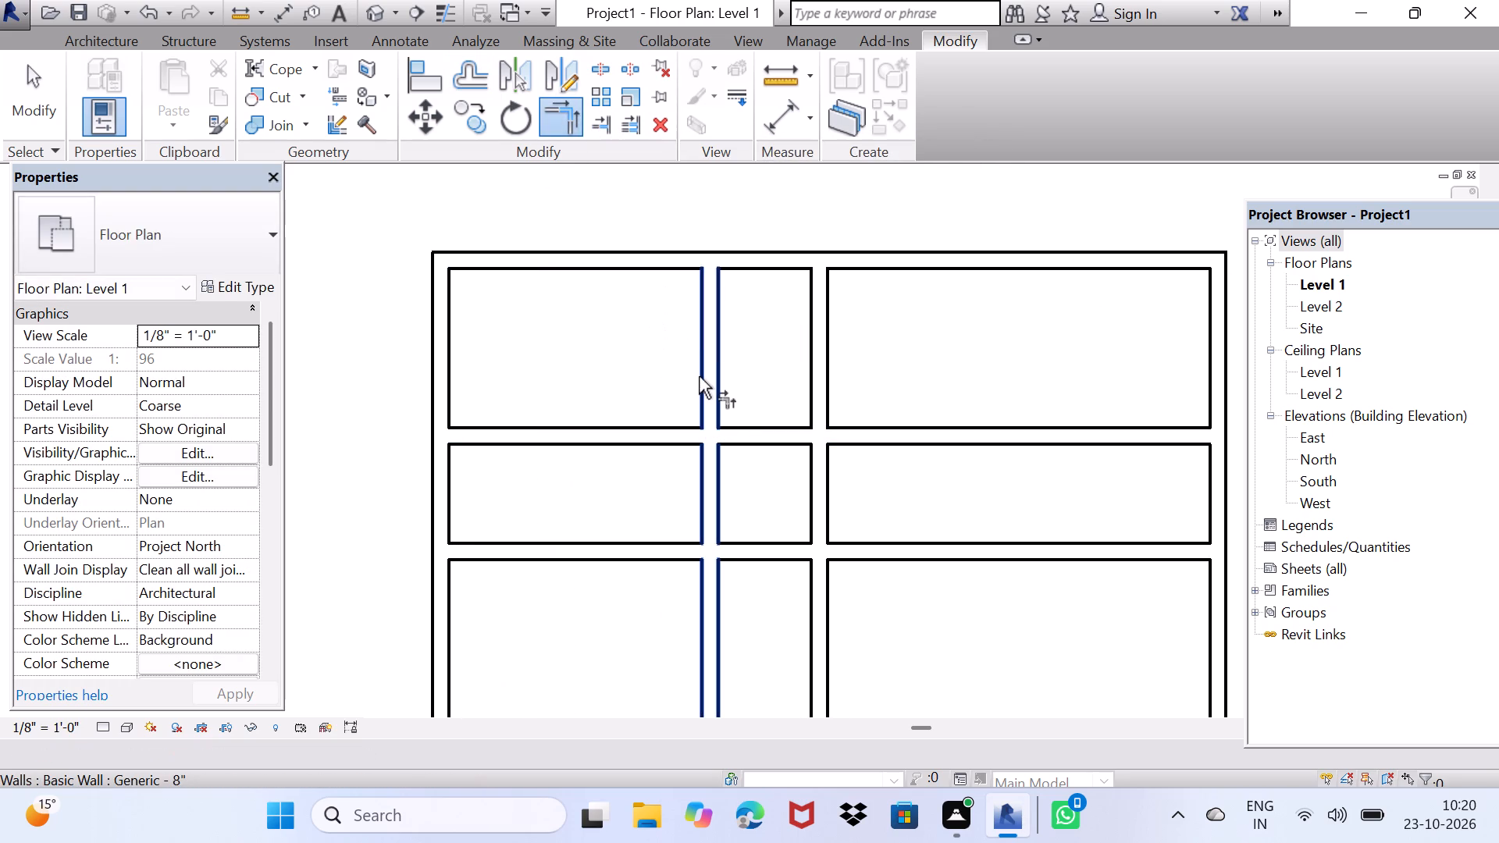
pyautogui.click(699, 376)
pyautogui.click(731, 427)
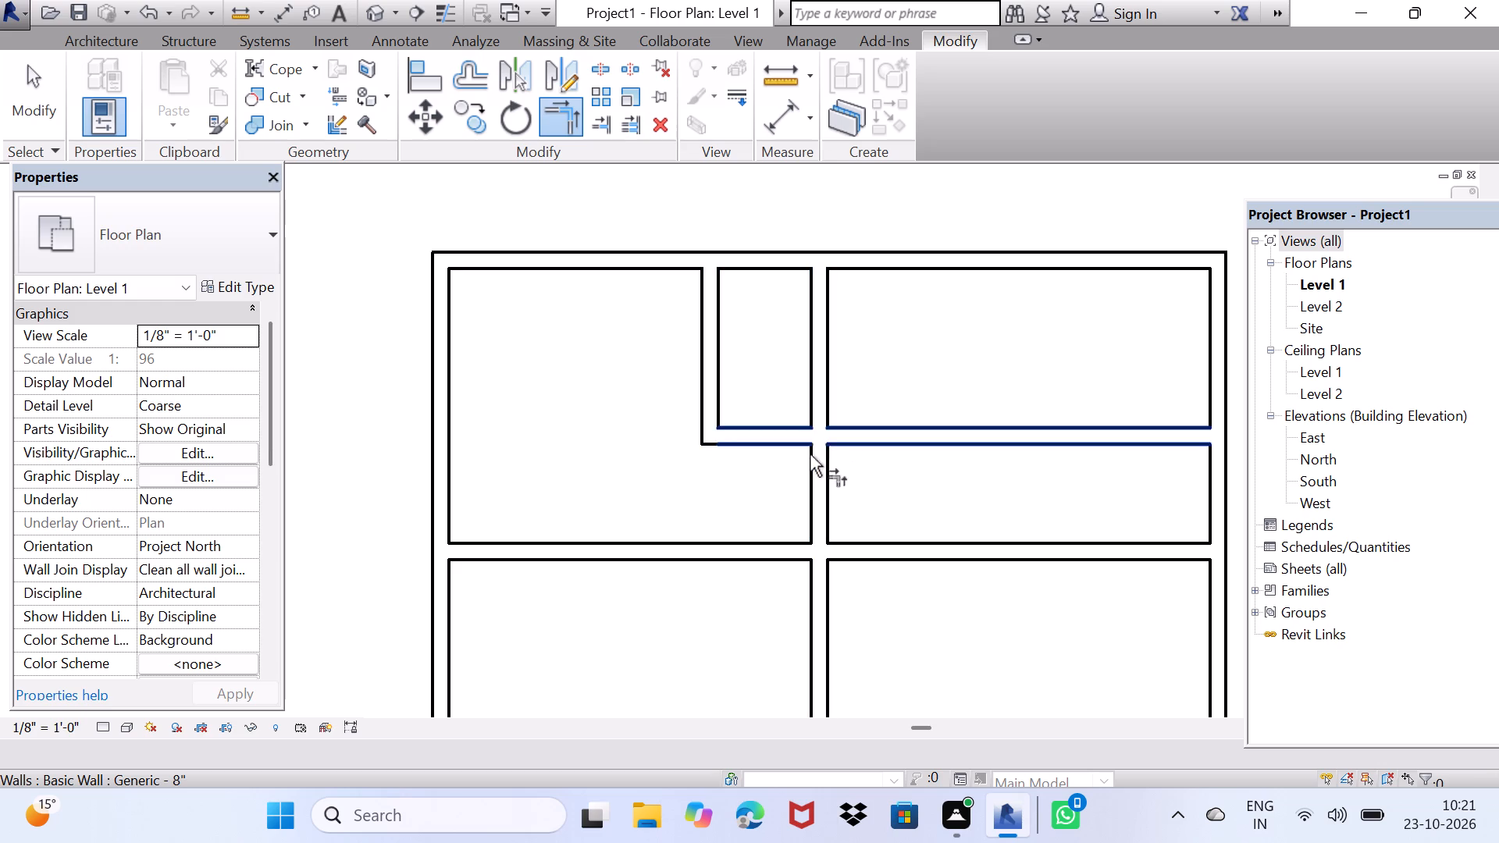
# Join the rear bedroom partition at corners with the first vertical partition and with the second one, keeping the upper portions of both.
pyautogui.click(565, 112)
pyautogui.click(707, 414)
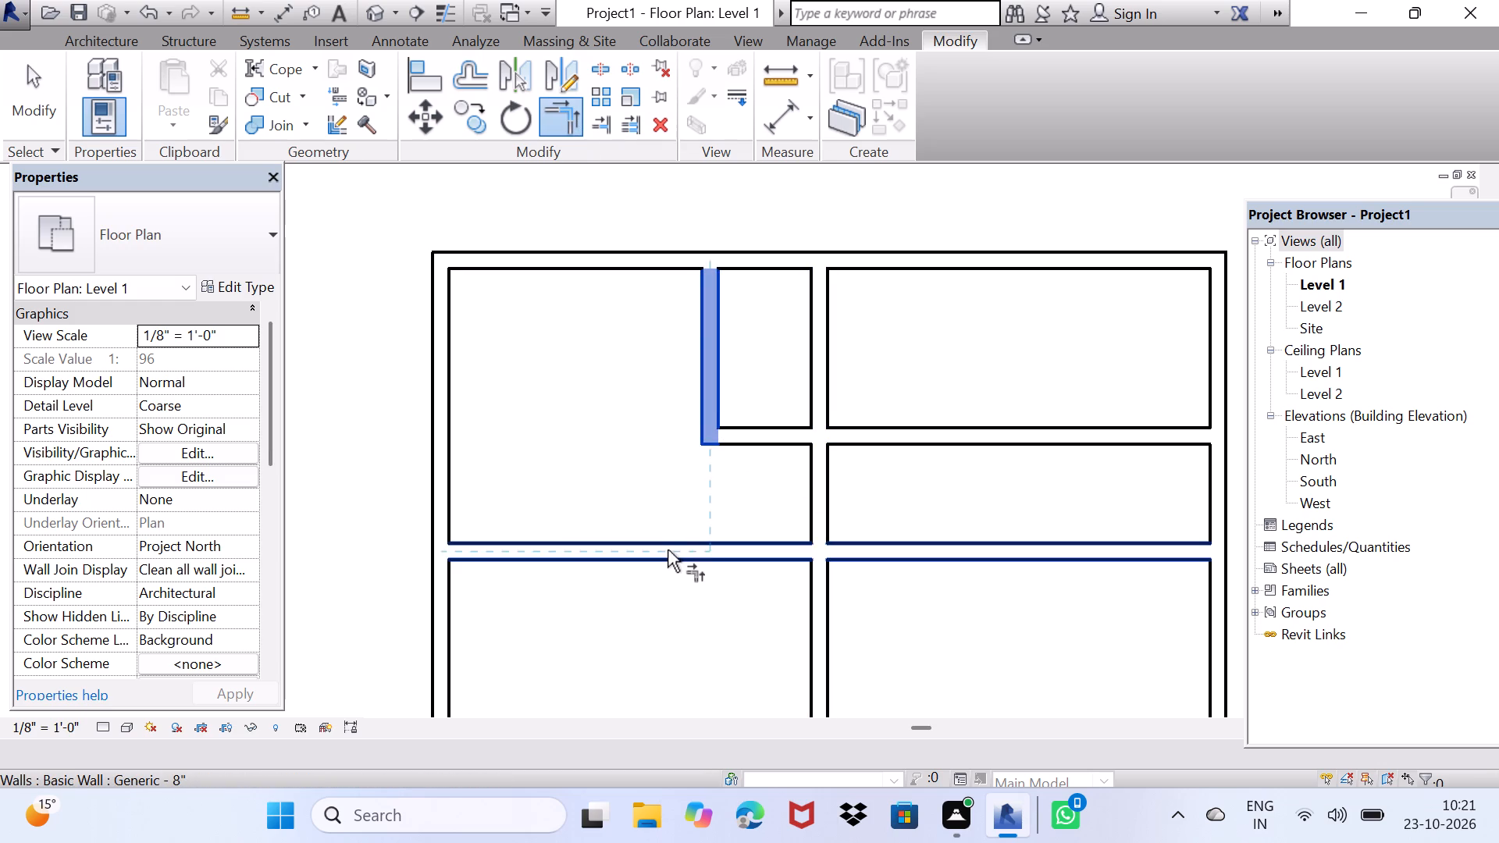
pyautogui.click(661, 546)
pyautogui.scroll(2, 733, 514)
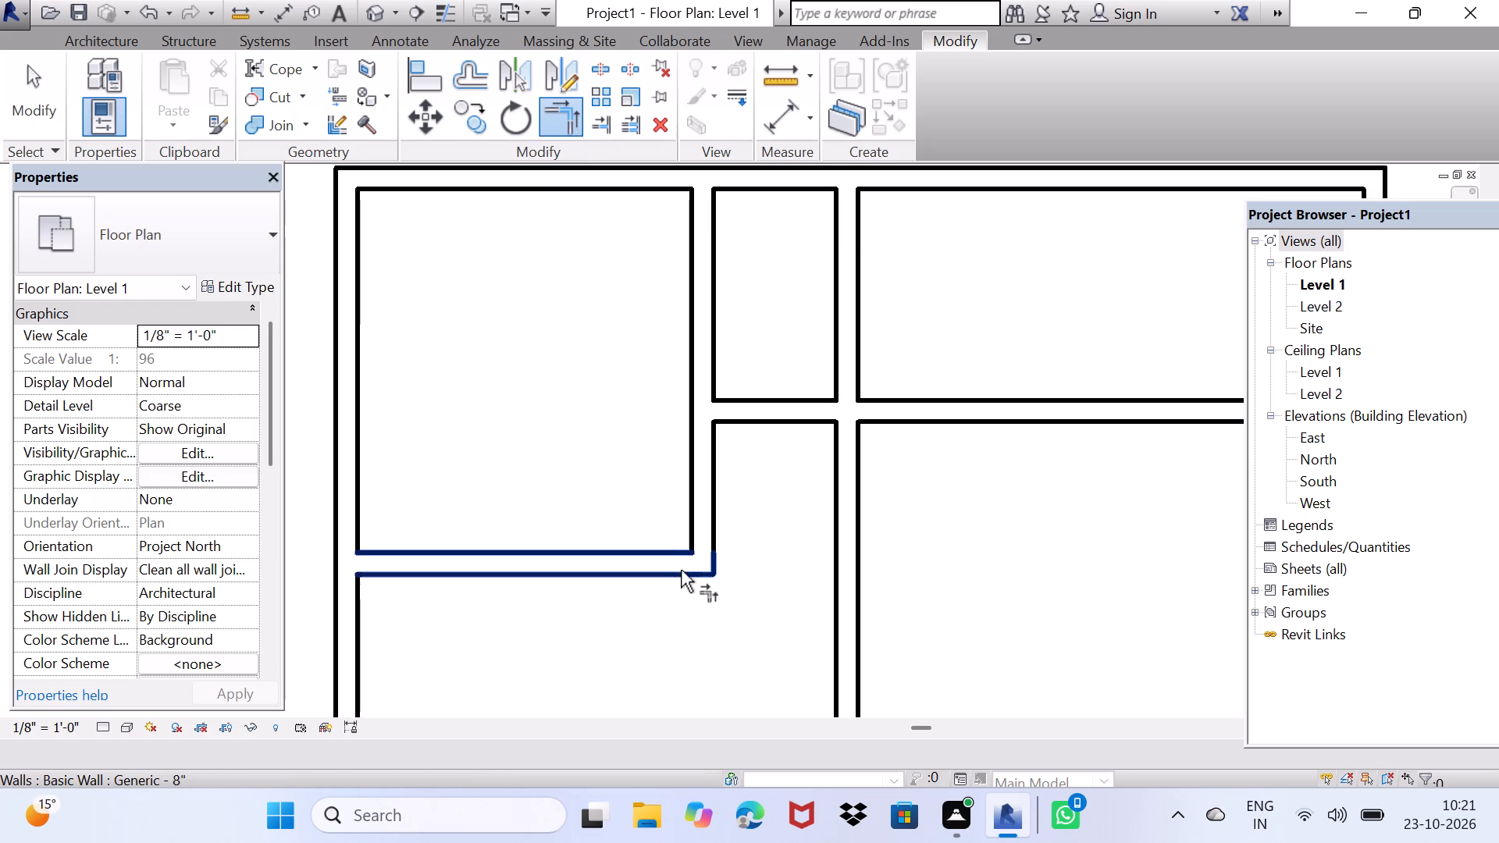
pyautogui.click(681, 566)
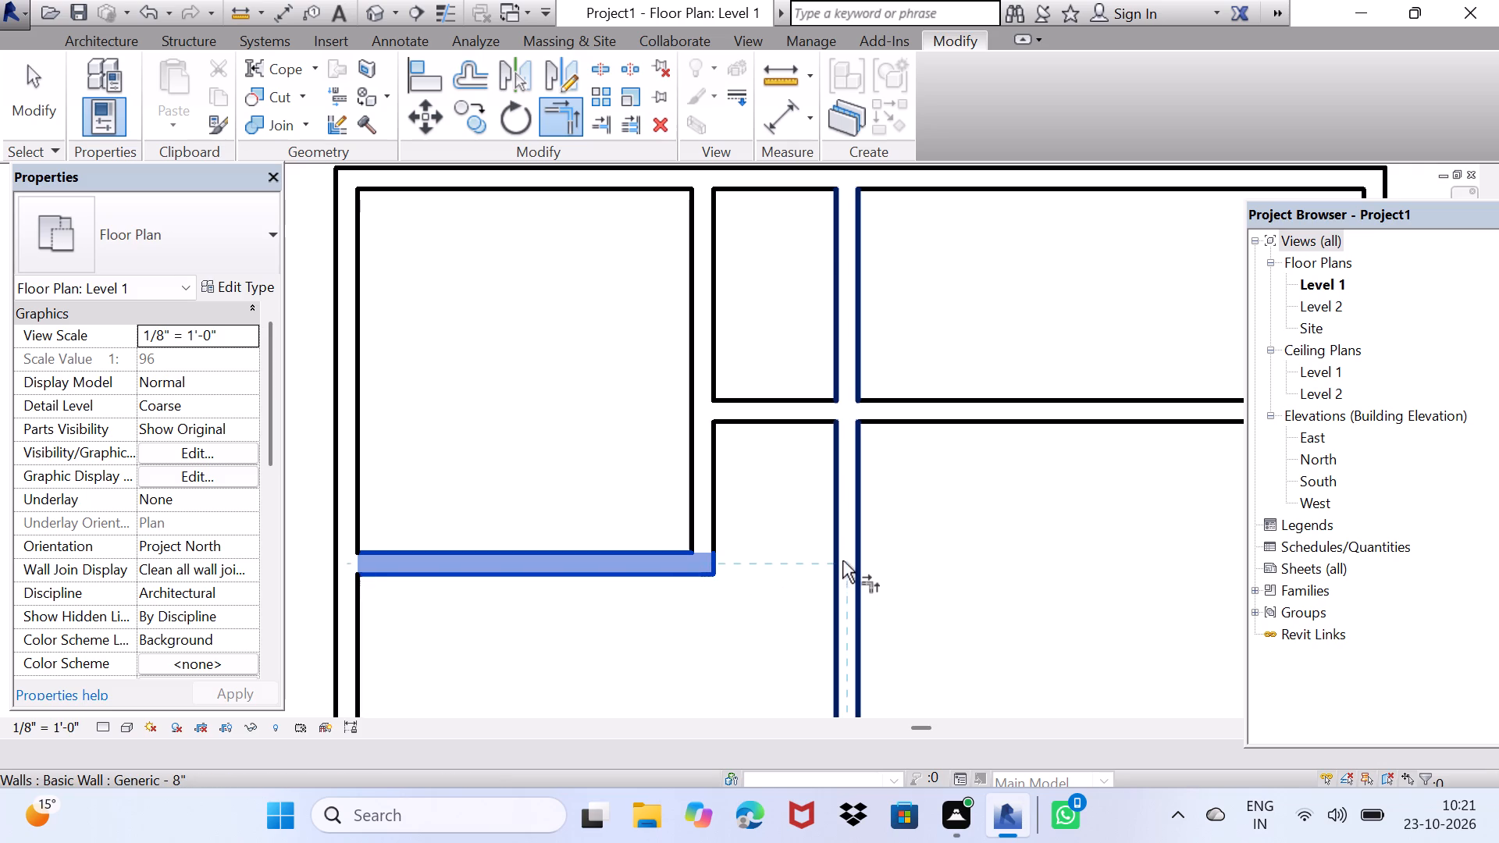
pyautogui.click(846, 550)
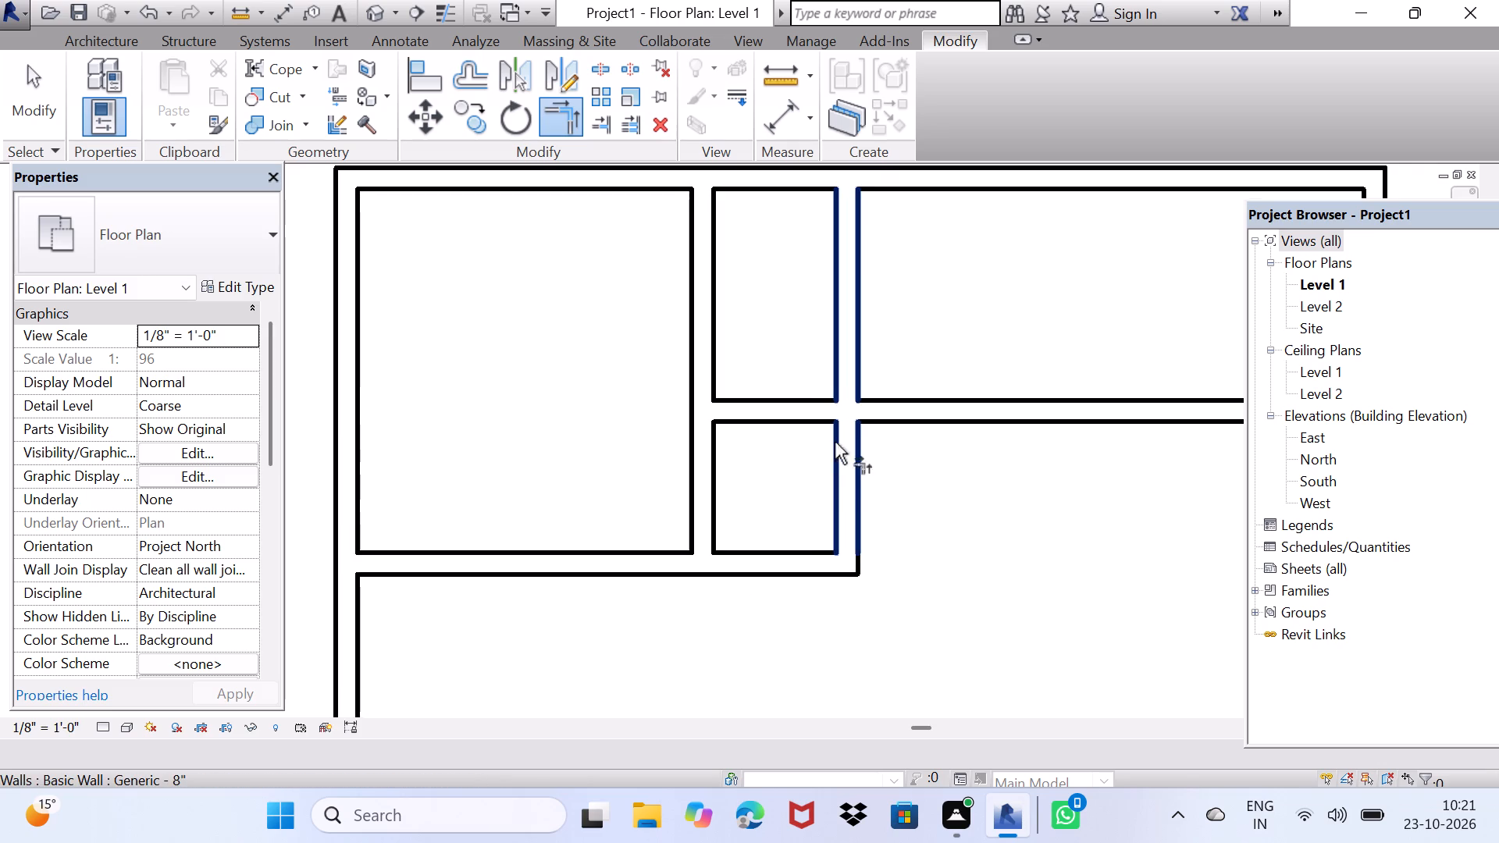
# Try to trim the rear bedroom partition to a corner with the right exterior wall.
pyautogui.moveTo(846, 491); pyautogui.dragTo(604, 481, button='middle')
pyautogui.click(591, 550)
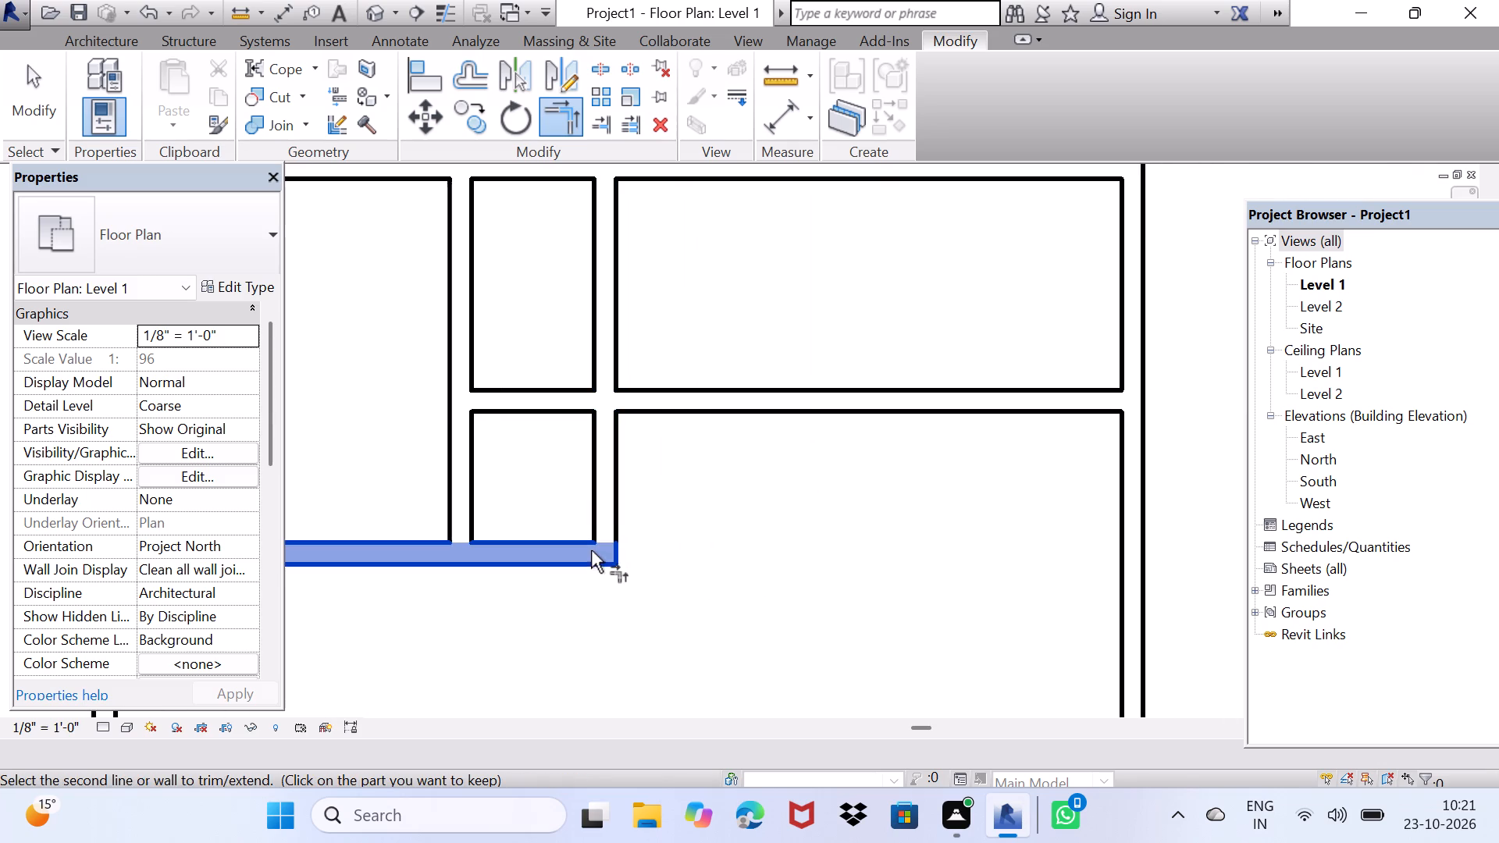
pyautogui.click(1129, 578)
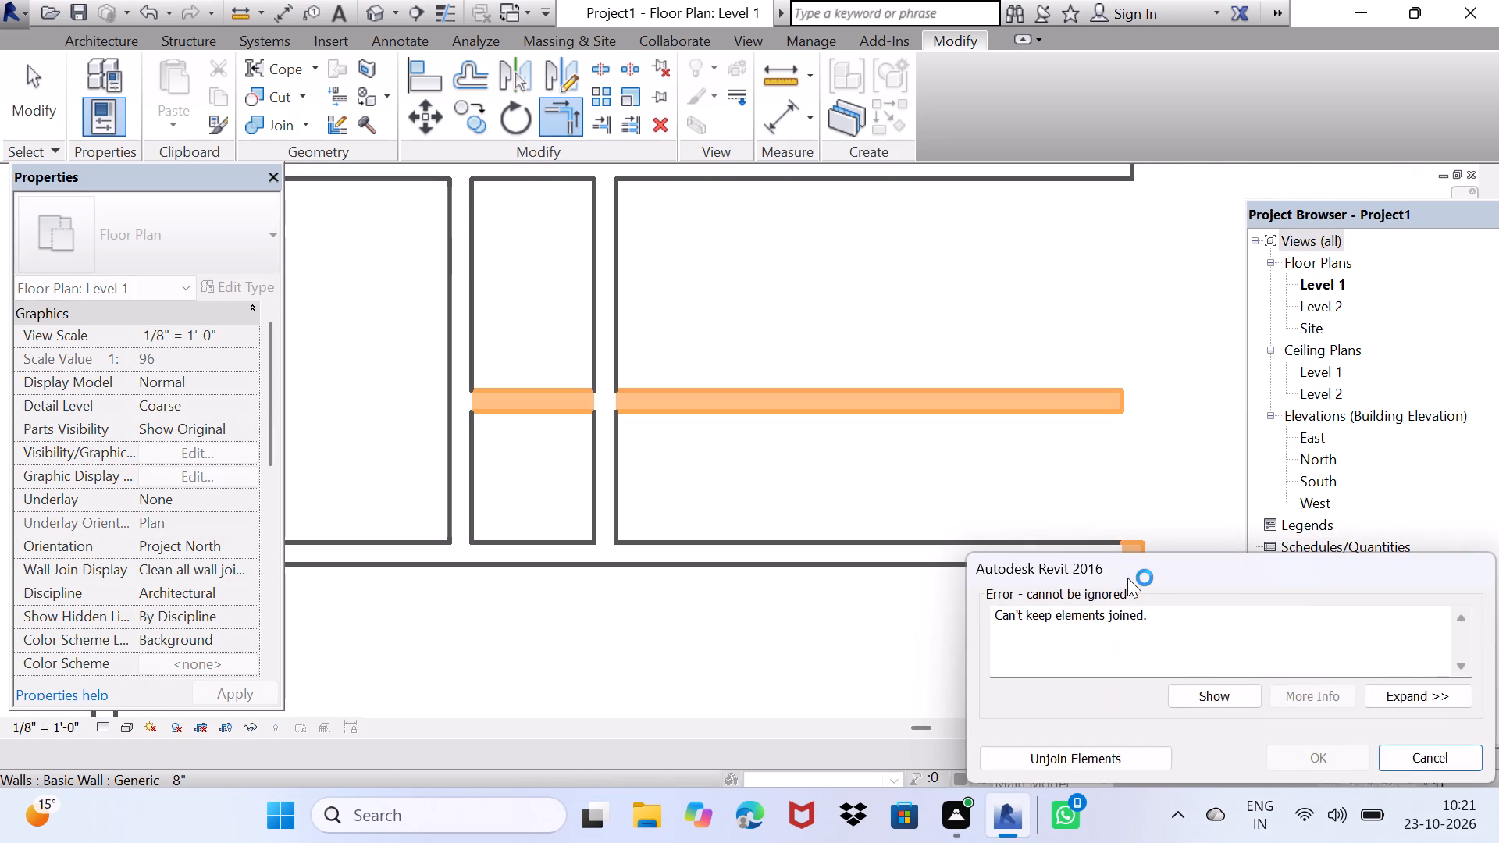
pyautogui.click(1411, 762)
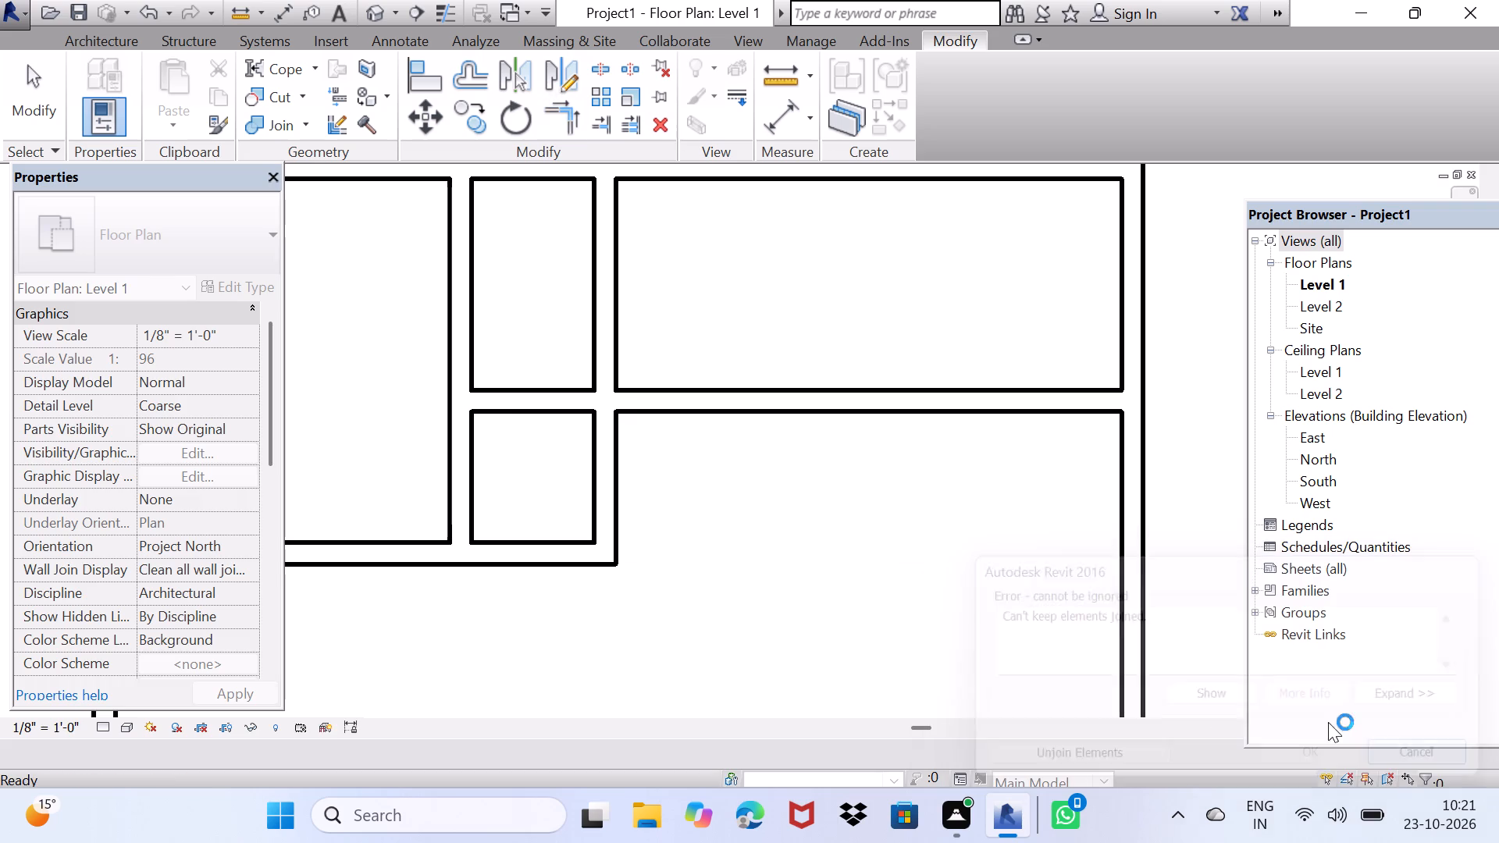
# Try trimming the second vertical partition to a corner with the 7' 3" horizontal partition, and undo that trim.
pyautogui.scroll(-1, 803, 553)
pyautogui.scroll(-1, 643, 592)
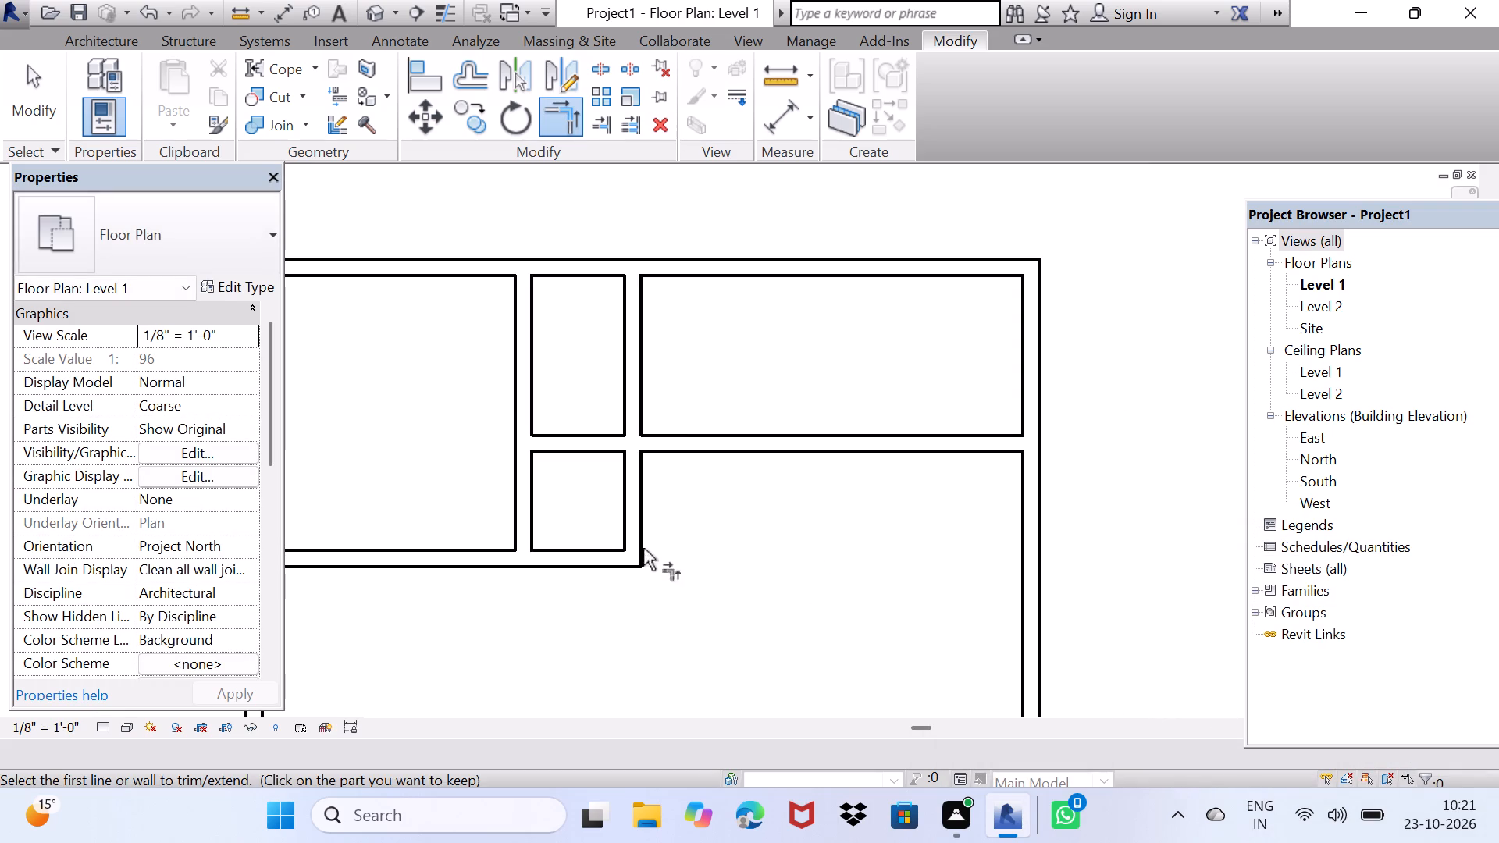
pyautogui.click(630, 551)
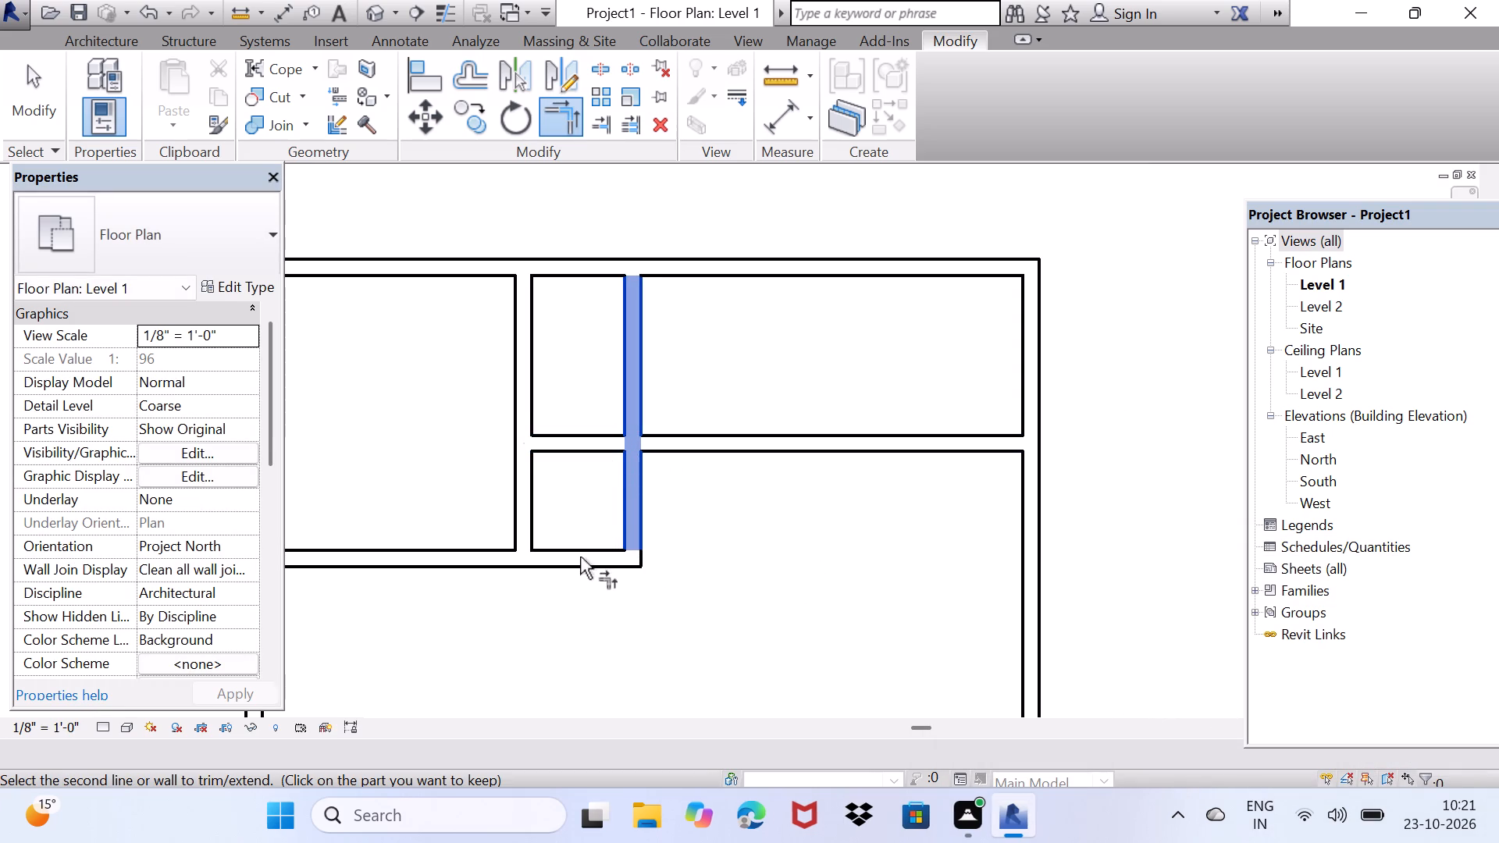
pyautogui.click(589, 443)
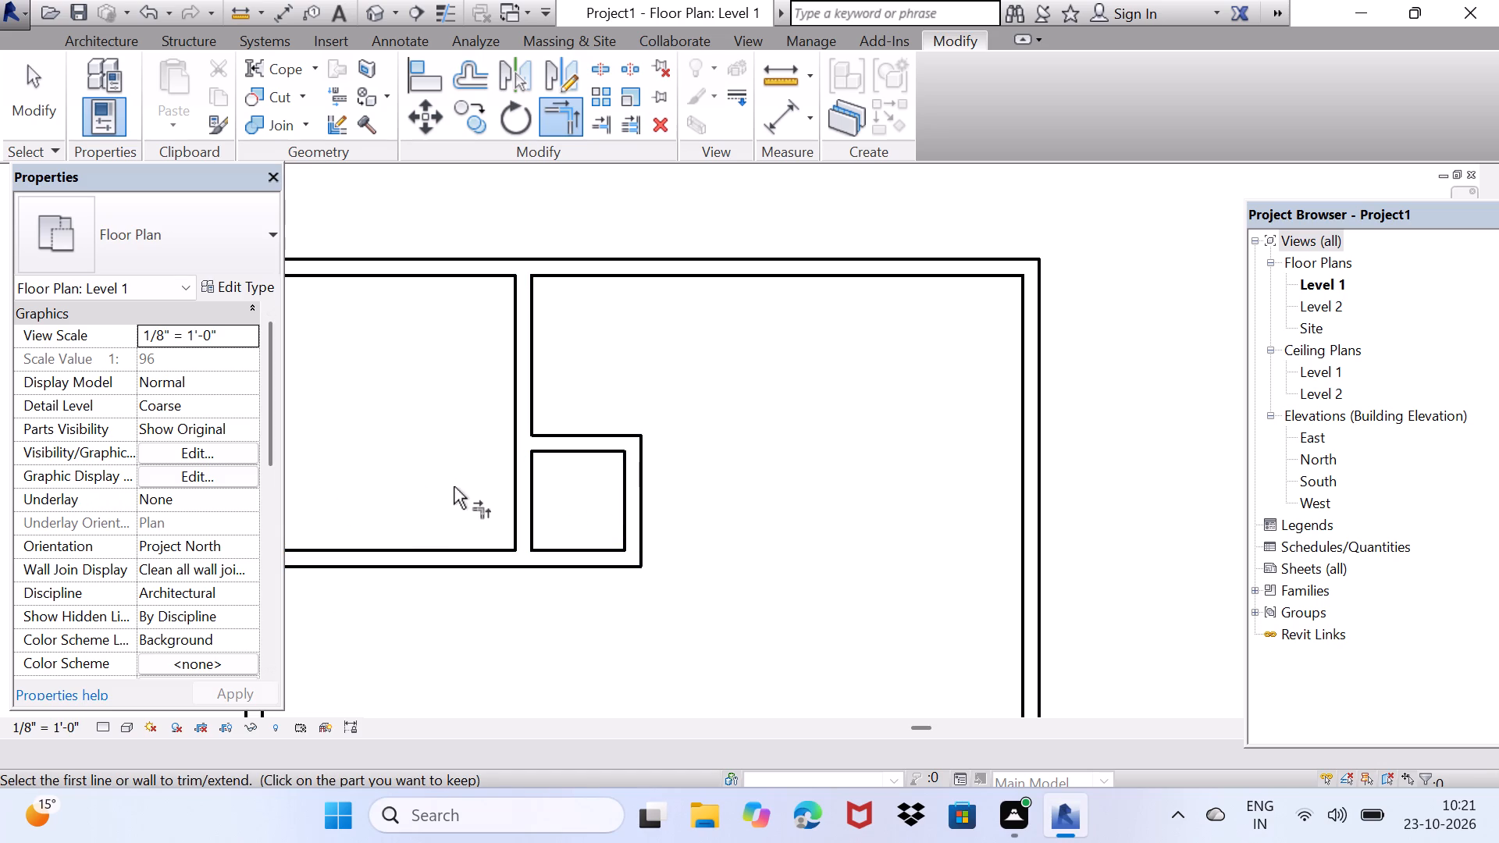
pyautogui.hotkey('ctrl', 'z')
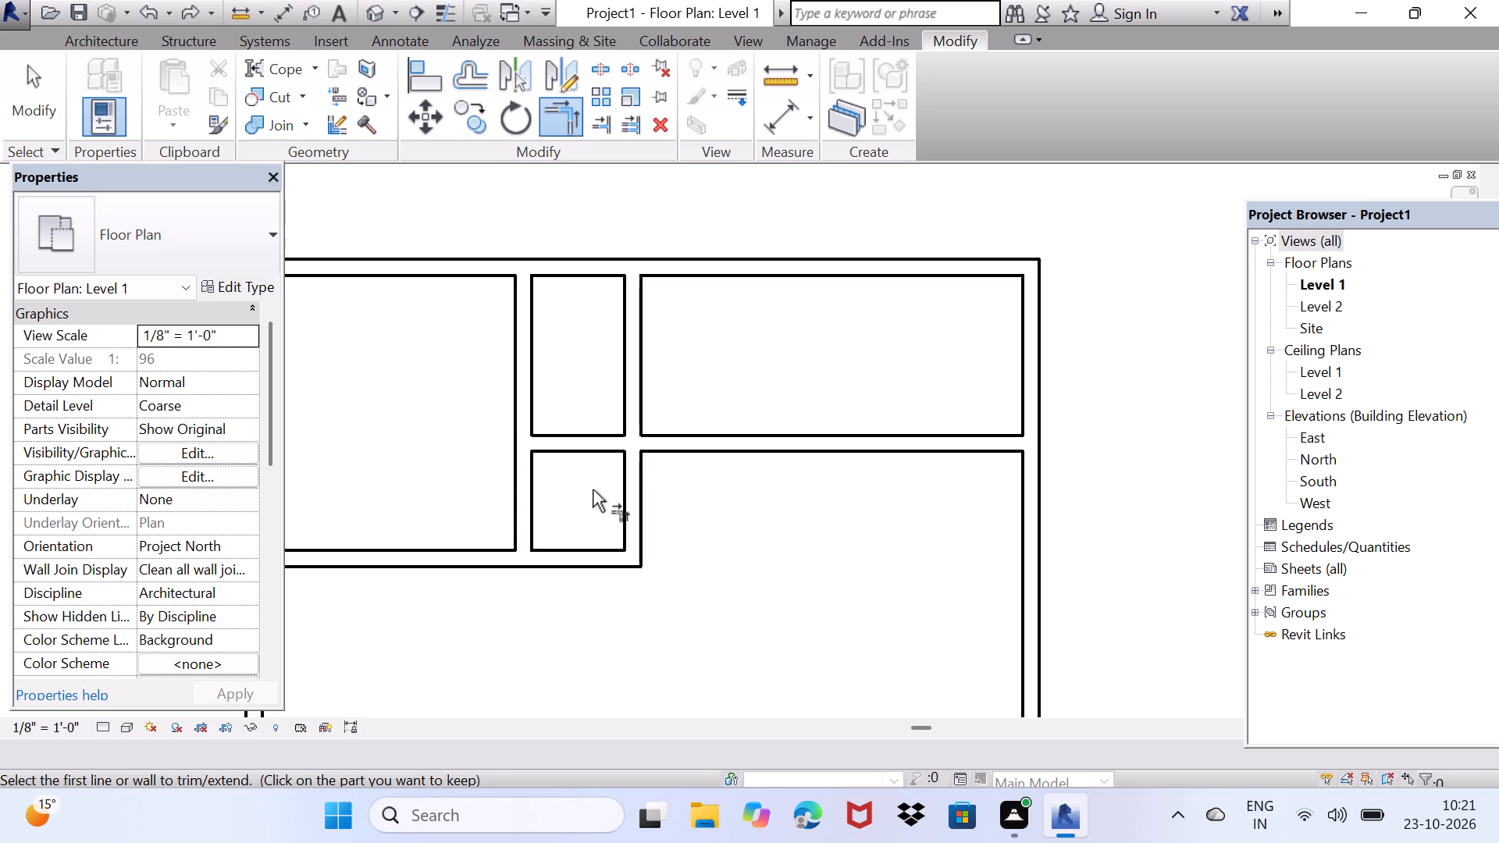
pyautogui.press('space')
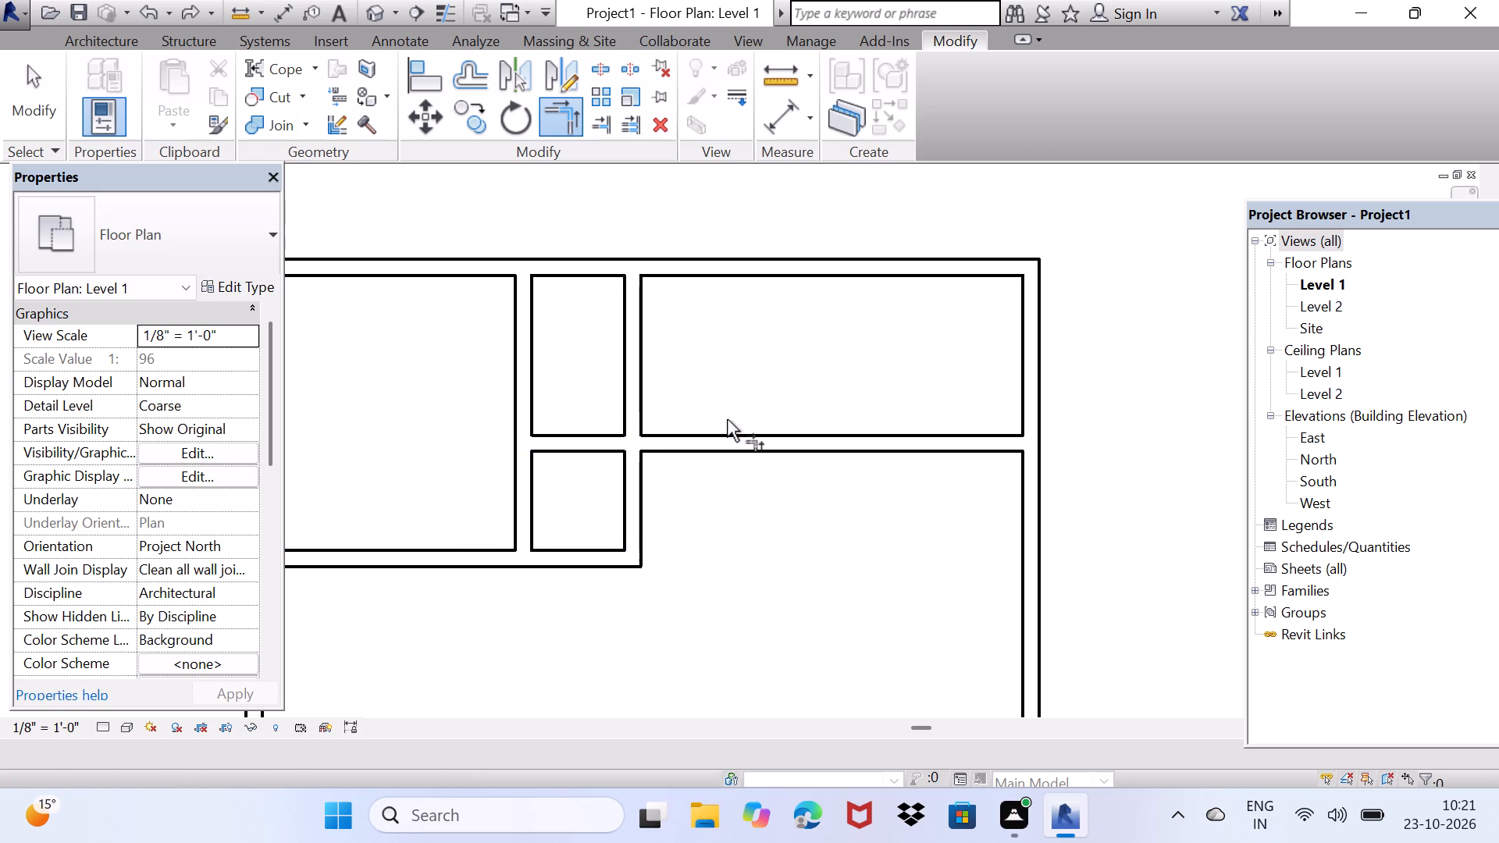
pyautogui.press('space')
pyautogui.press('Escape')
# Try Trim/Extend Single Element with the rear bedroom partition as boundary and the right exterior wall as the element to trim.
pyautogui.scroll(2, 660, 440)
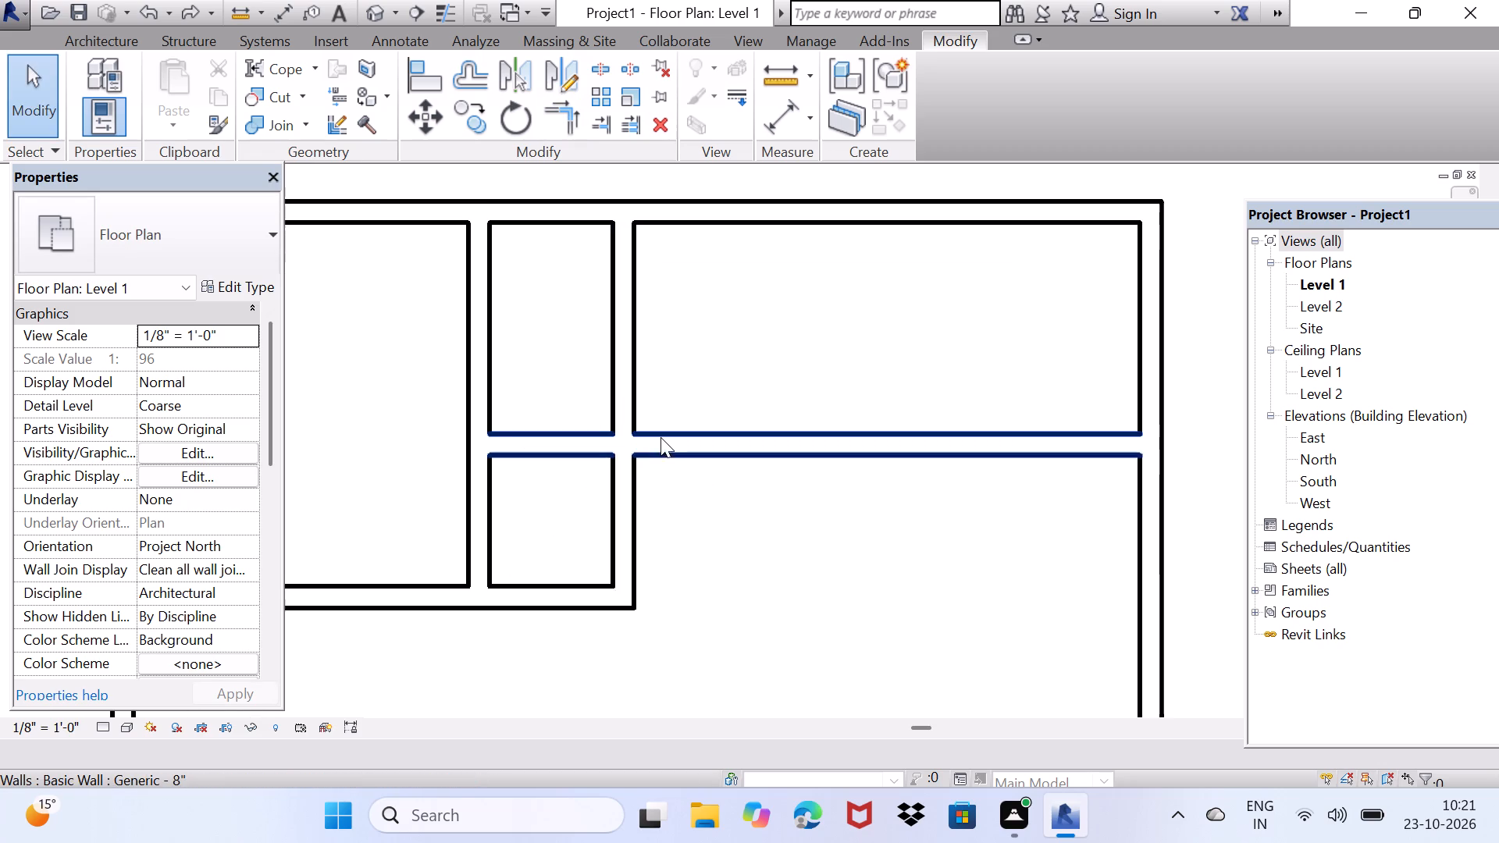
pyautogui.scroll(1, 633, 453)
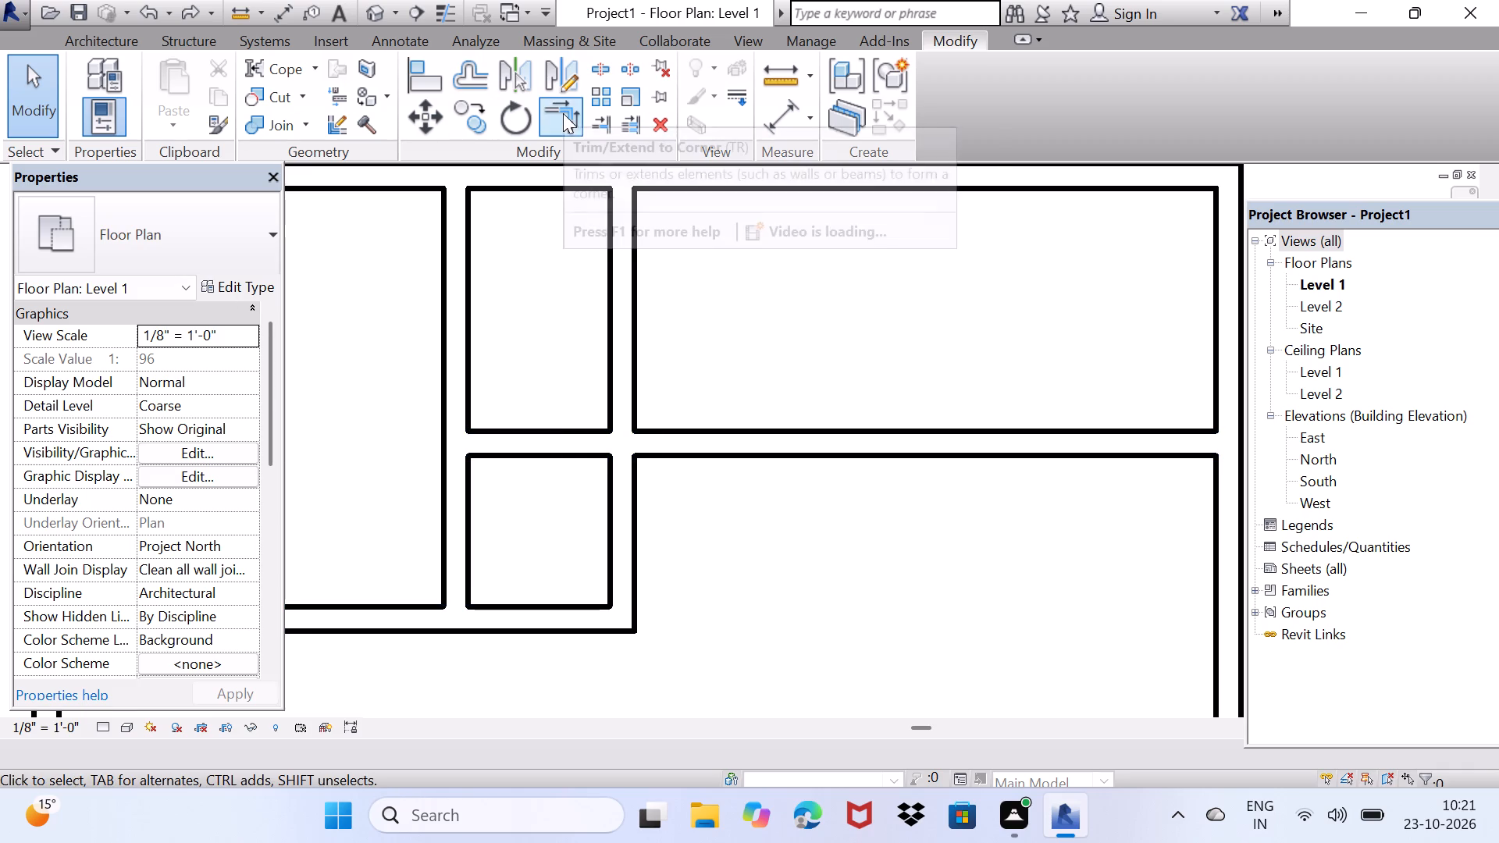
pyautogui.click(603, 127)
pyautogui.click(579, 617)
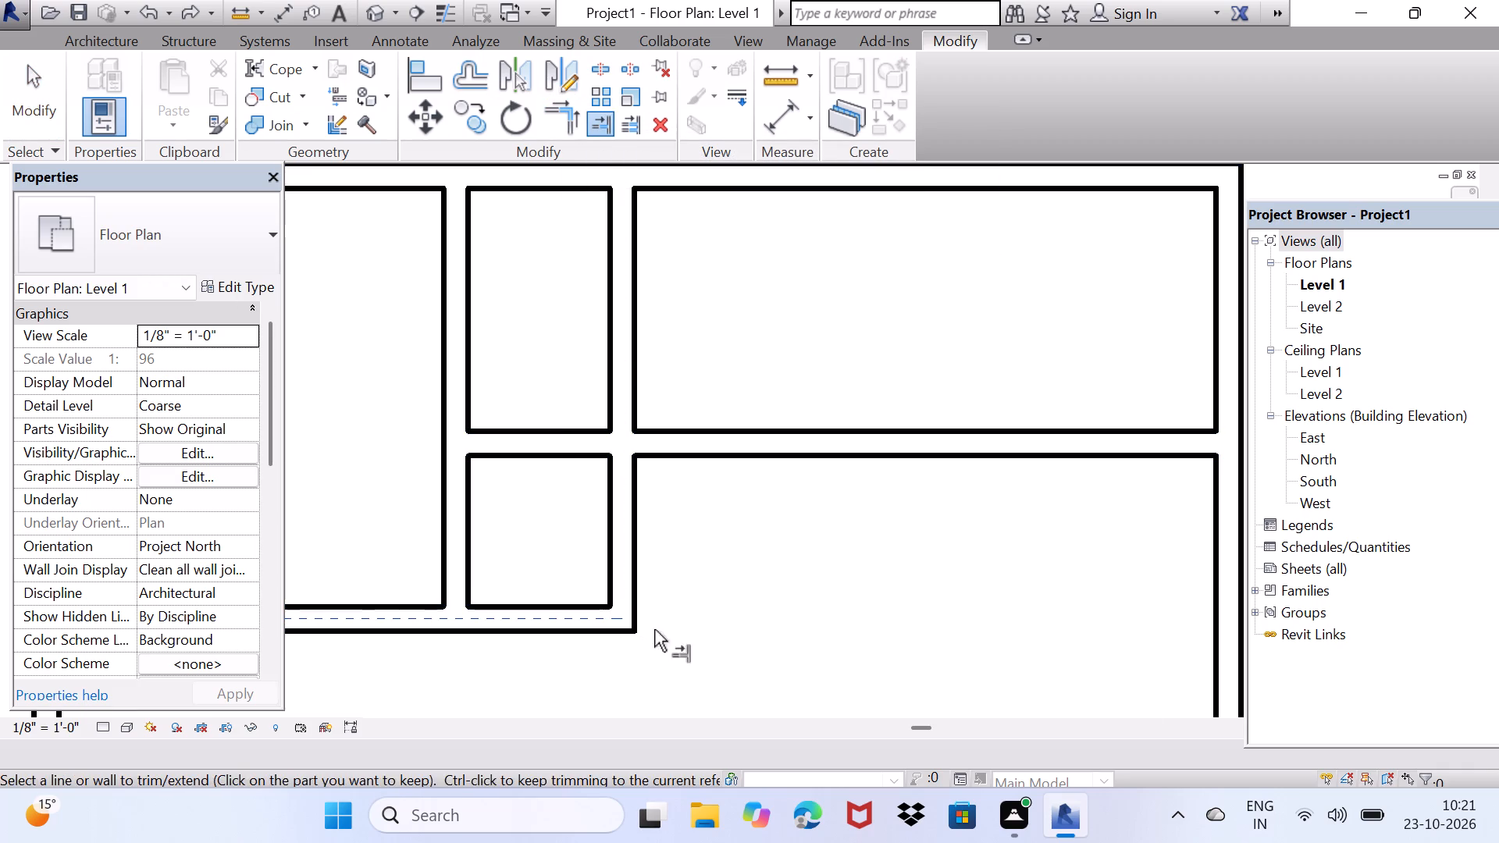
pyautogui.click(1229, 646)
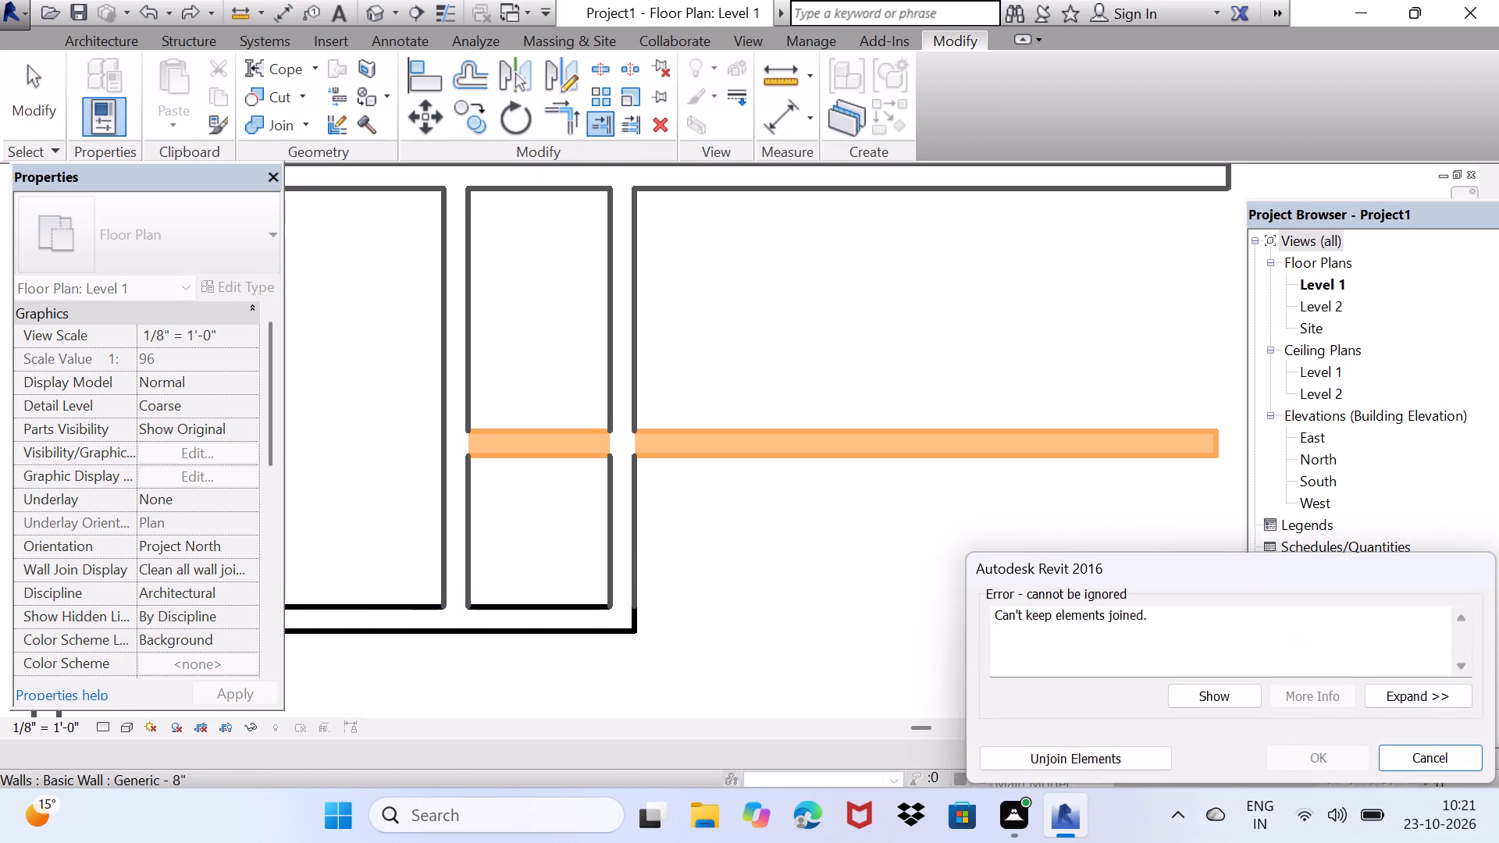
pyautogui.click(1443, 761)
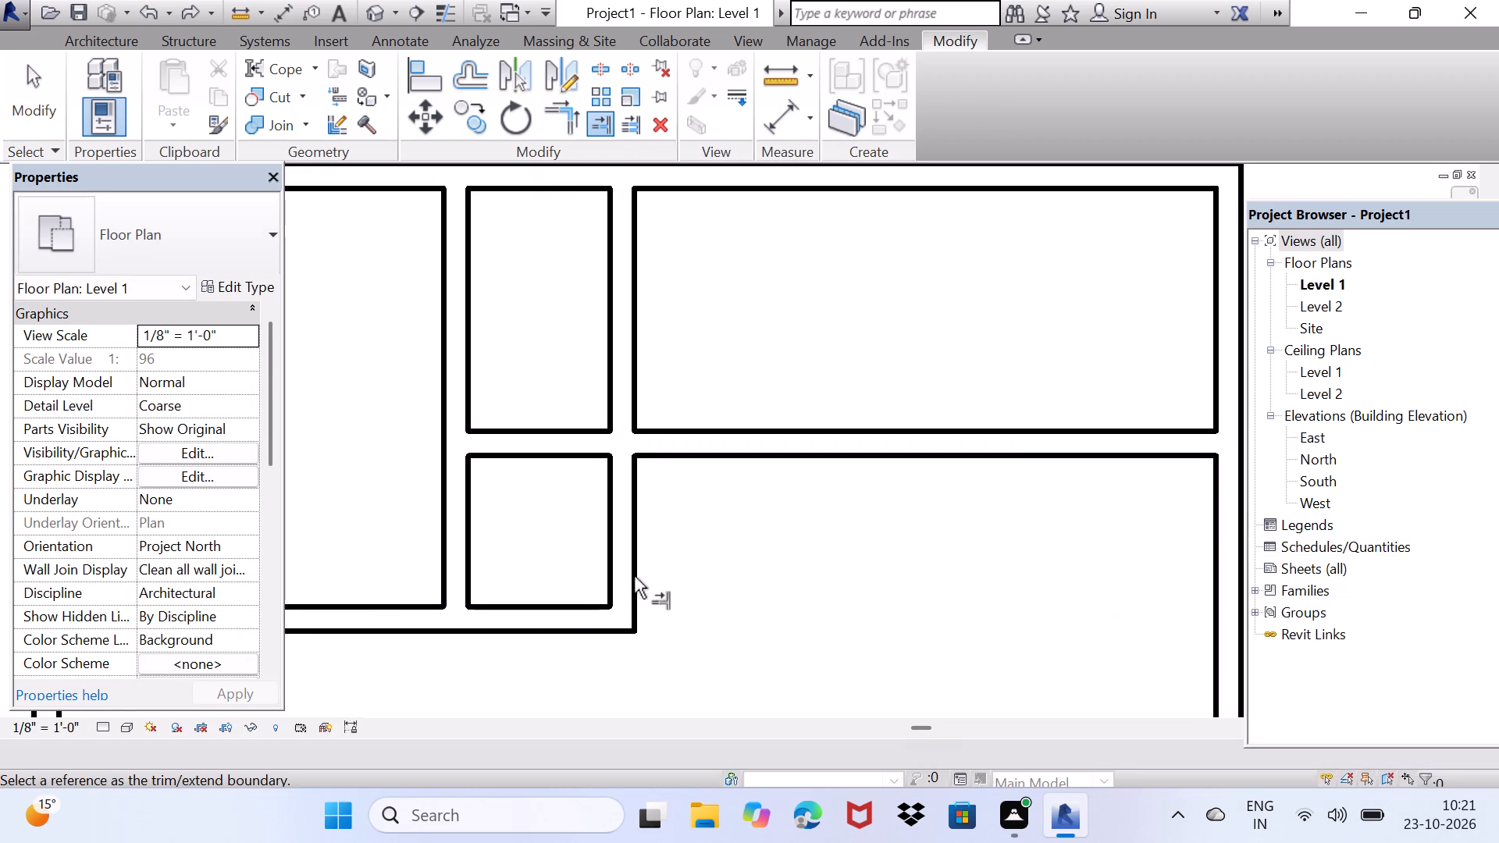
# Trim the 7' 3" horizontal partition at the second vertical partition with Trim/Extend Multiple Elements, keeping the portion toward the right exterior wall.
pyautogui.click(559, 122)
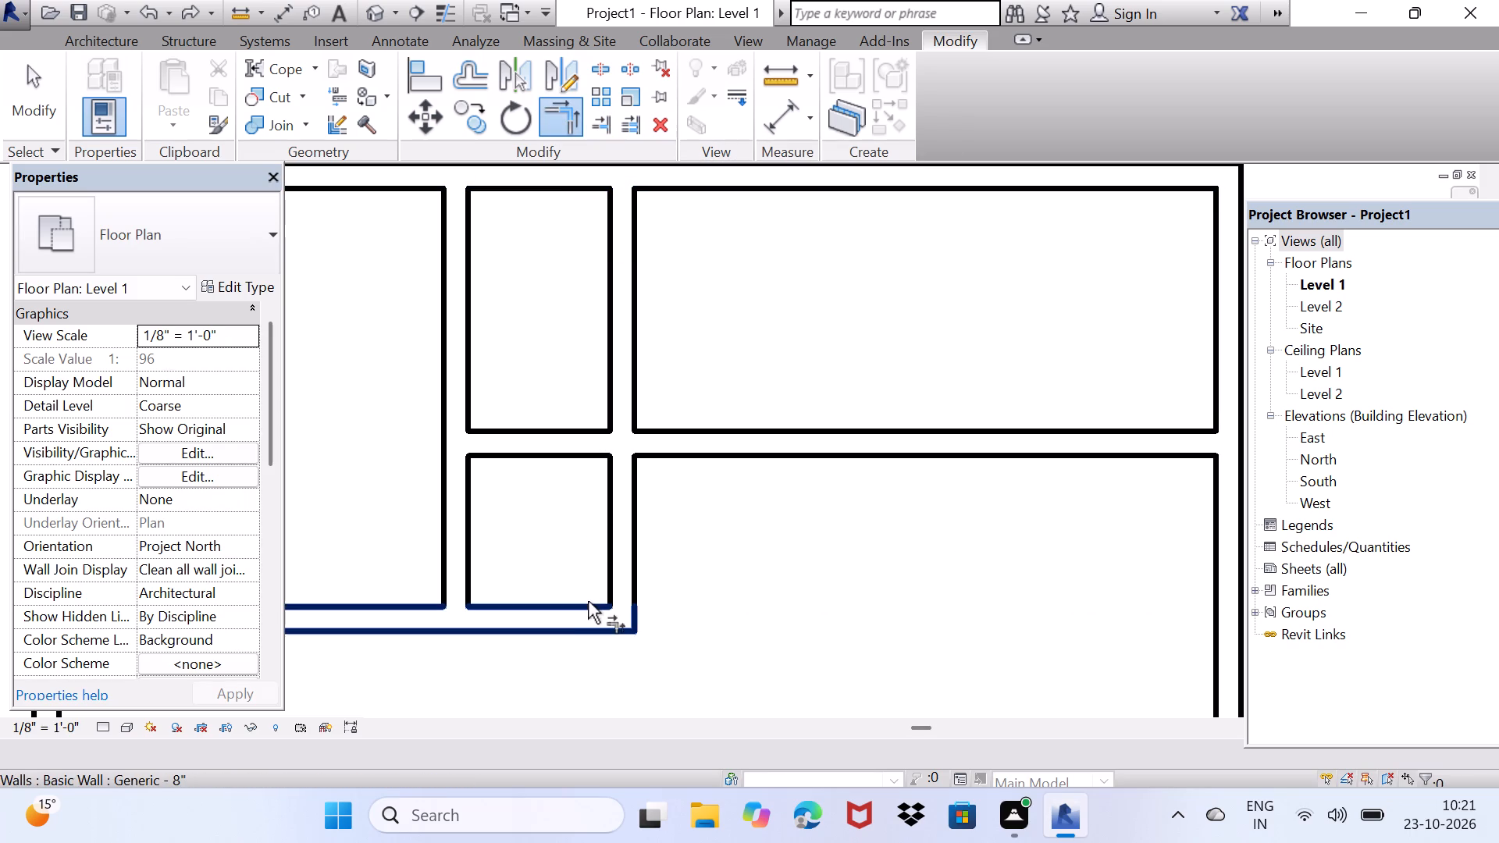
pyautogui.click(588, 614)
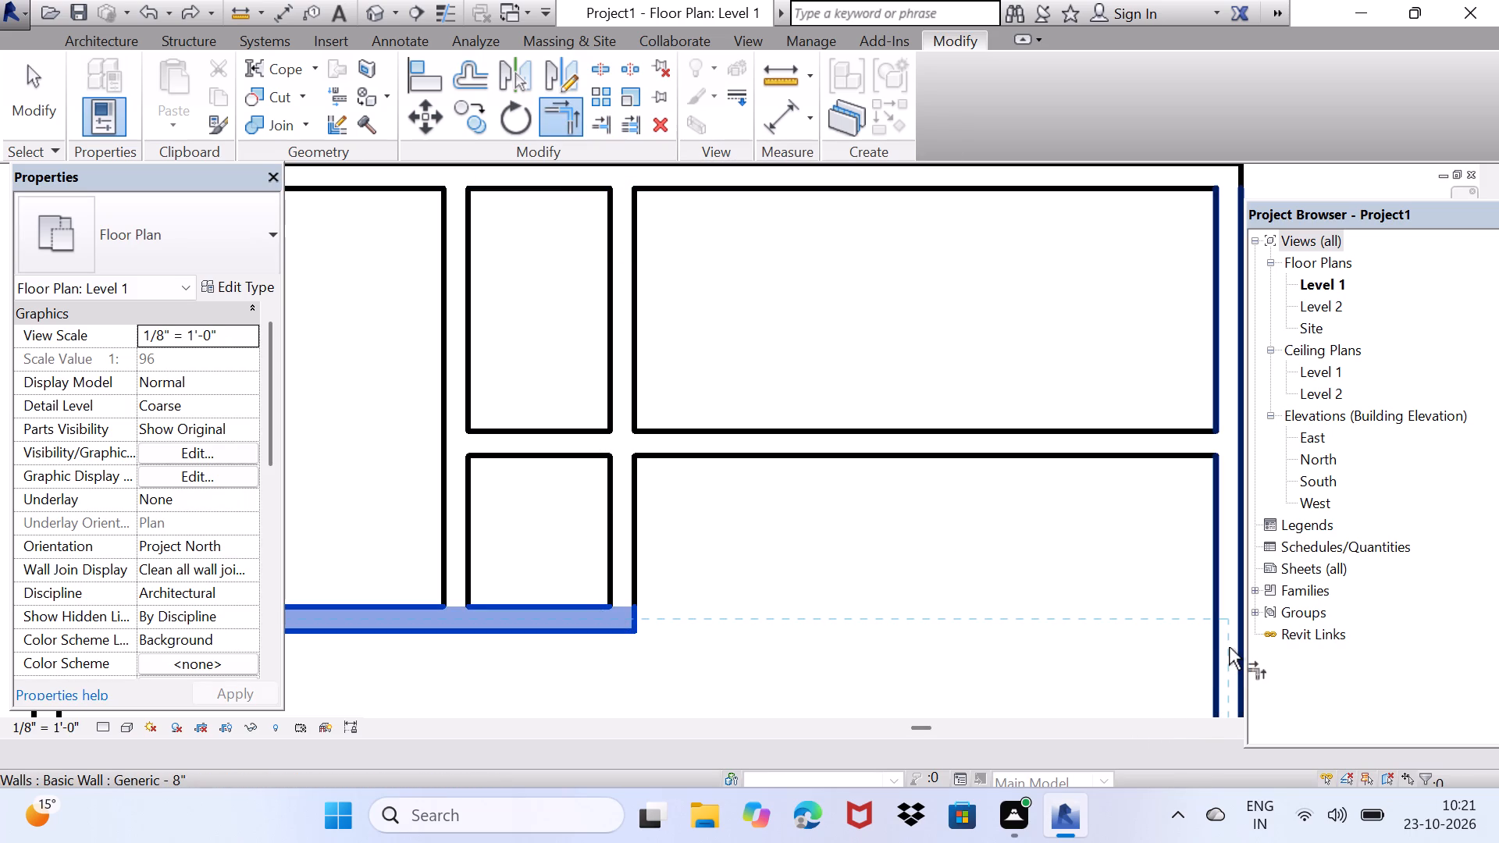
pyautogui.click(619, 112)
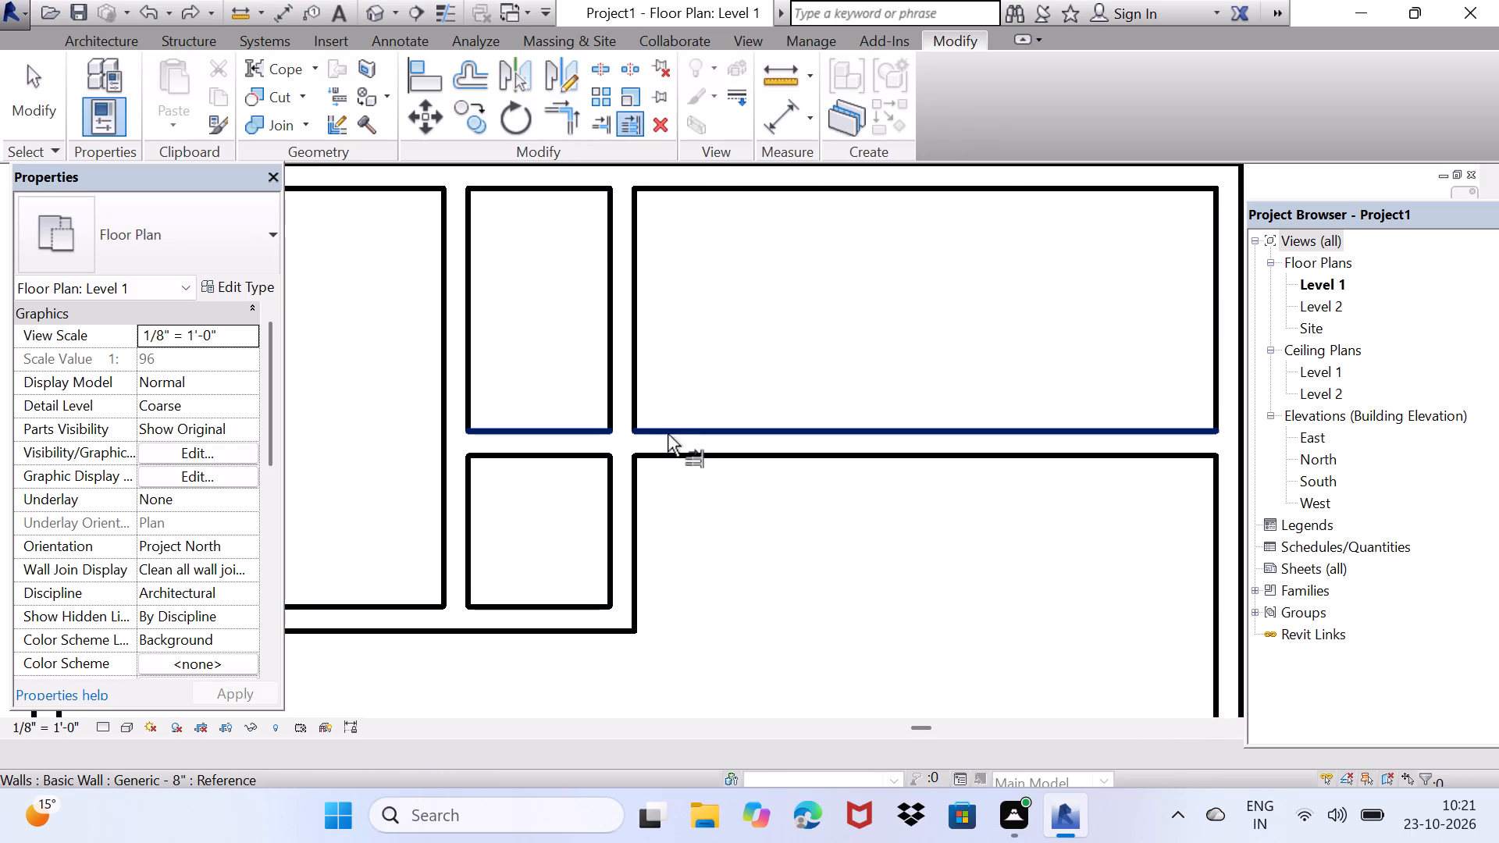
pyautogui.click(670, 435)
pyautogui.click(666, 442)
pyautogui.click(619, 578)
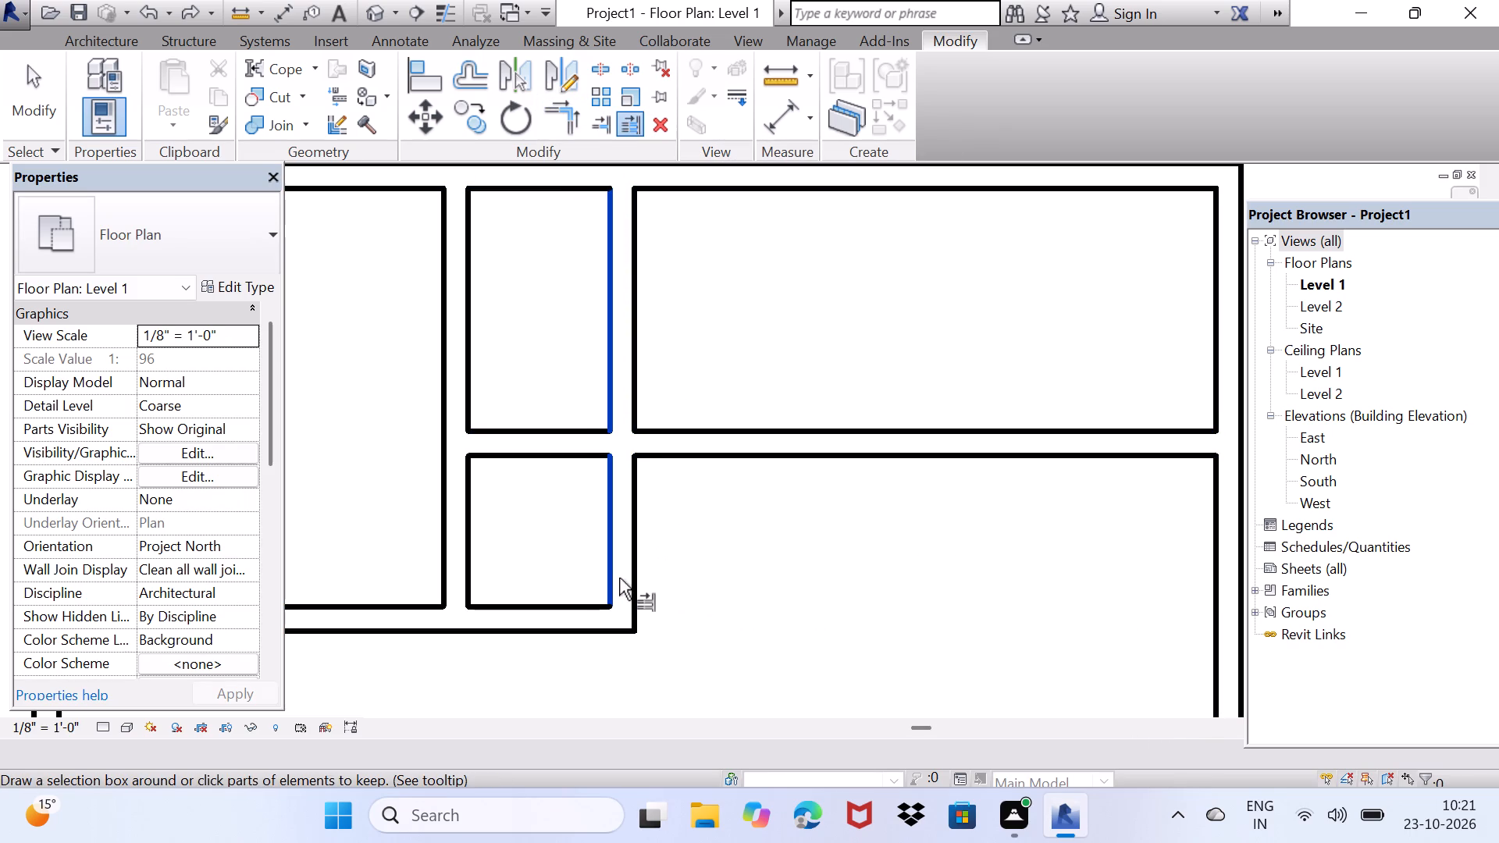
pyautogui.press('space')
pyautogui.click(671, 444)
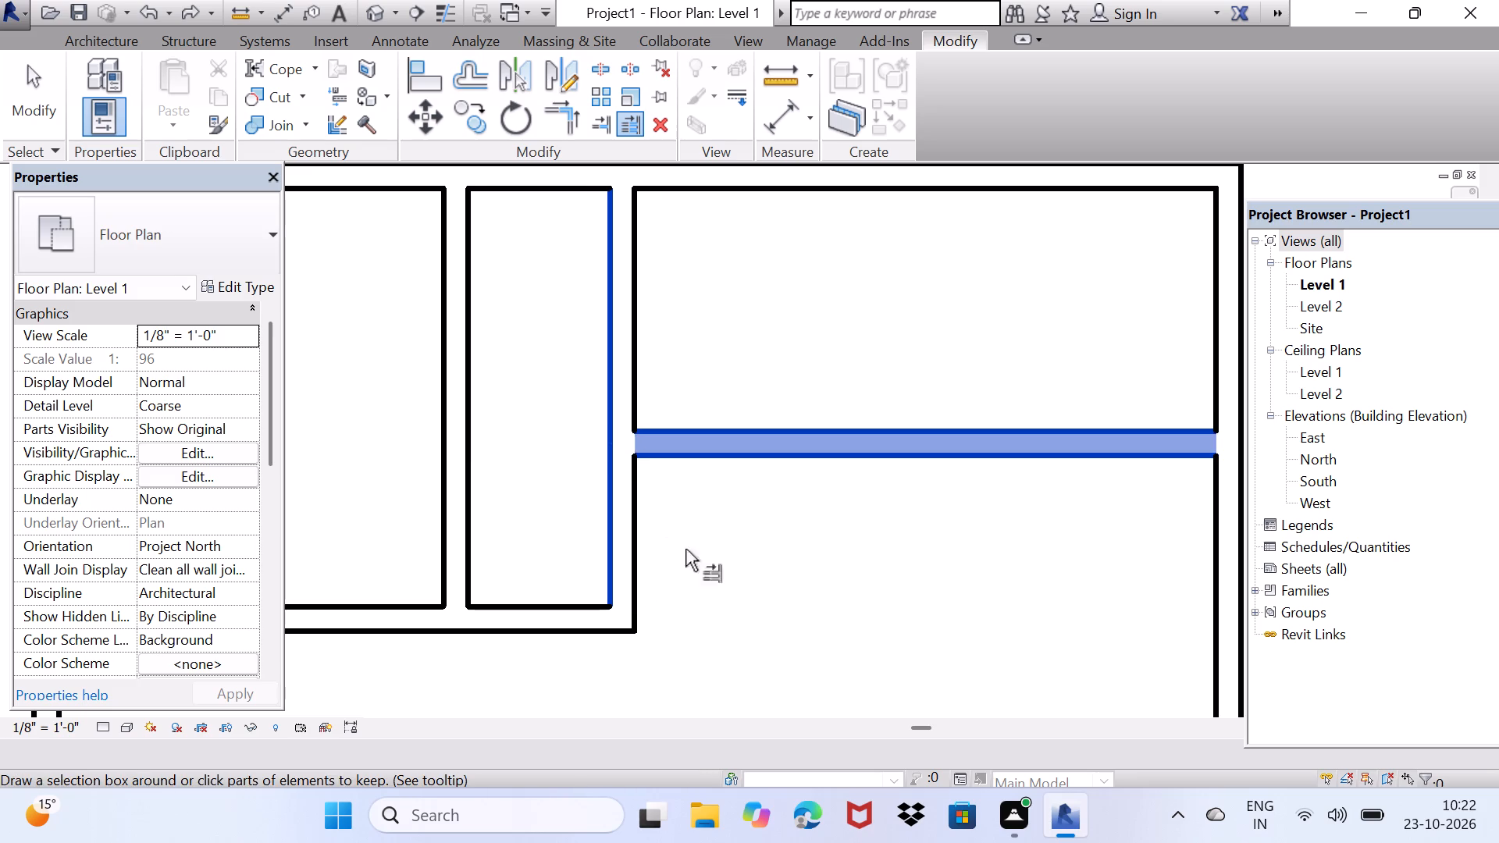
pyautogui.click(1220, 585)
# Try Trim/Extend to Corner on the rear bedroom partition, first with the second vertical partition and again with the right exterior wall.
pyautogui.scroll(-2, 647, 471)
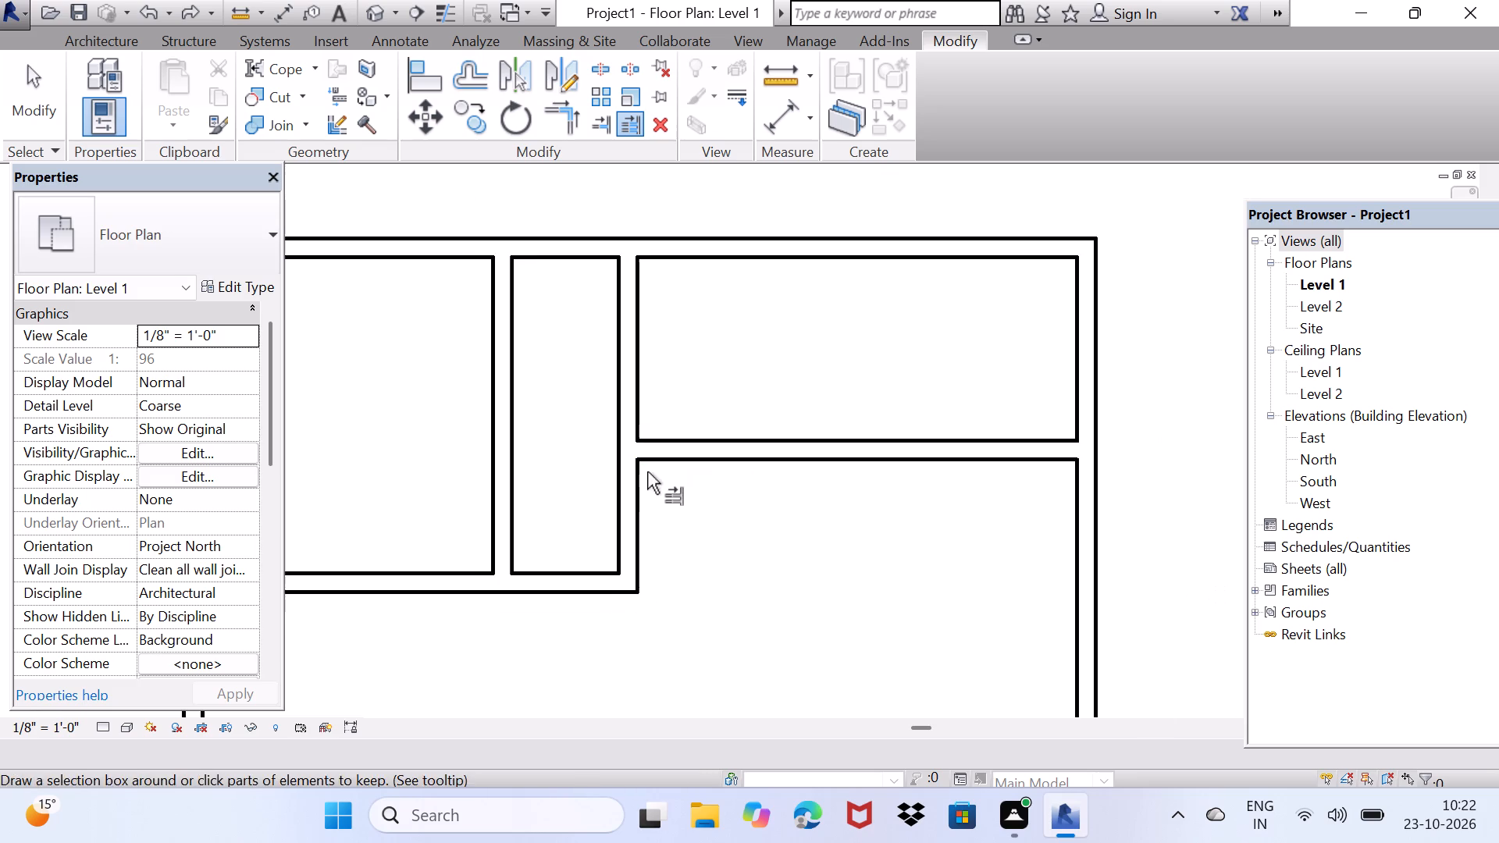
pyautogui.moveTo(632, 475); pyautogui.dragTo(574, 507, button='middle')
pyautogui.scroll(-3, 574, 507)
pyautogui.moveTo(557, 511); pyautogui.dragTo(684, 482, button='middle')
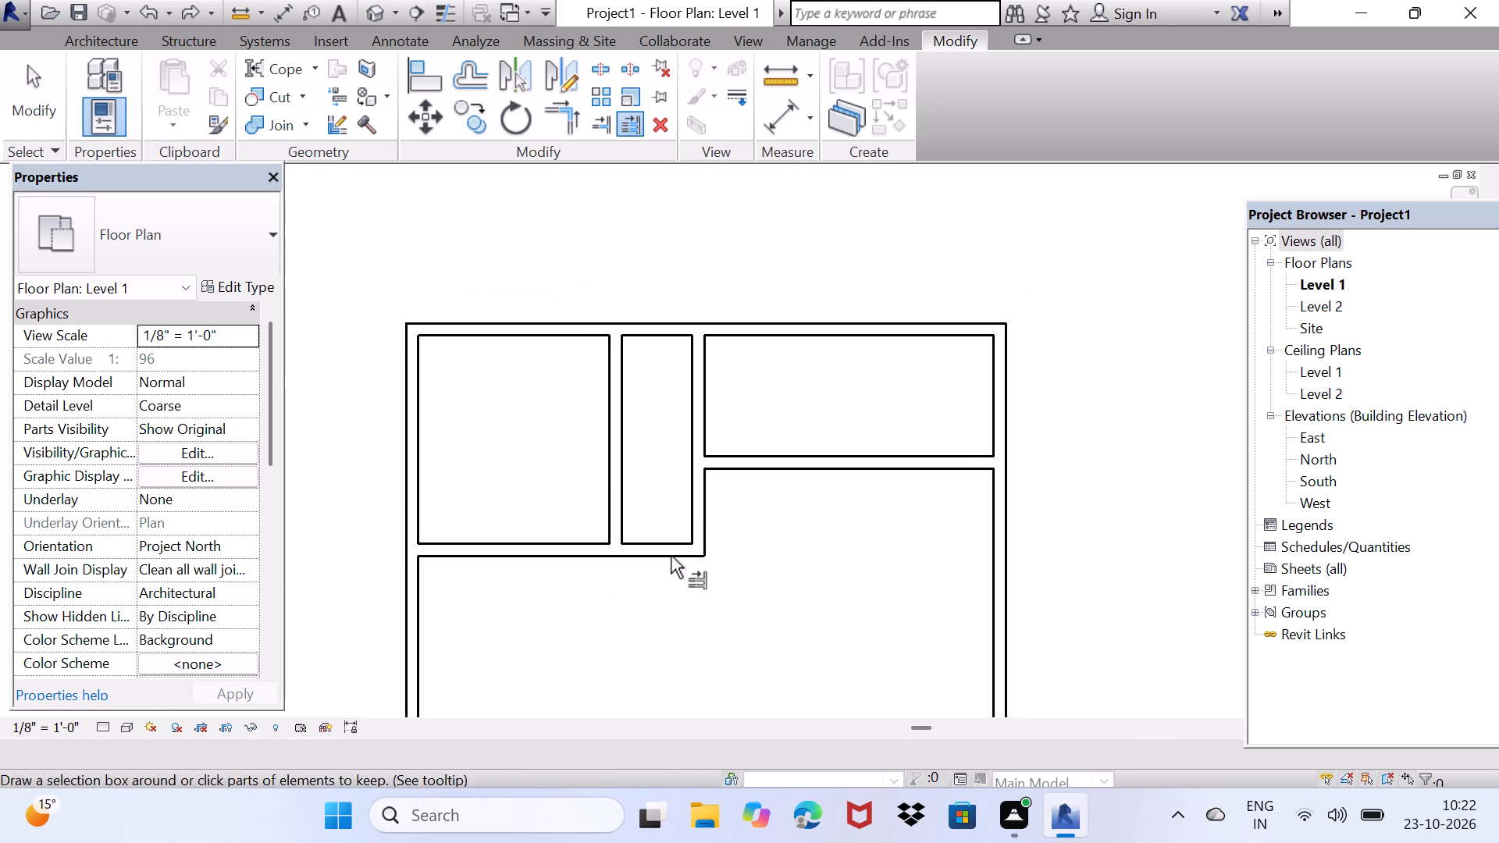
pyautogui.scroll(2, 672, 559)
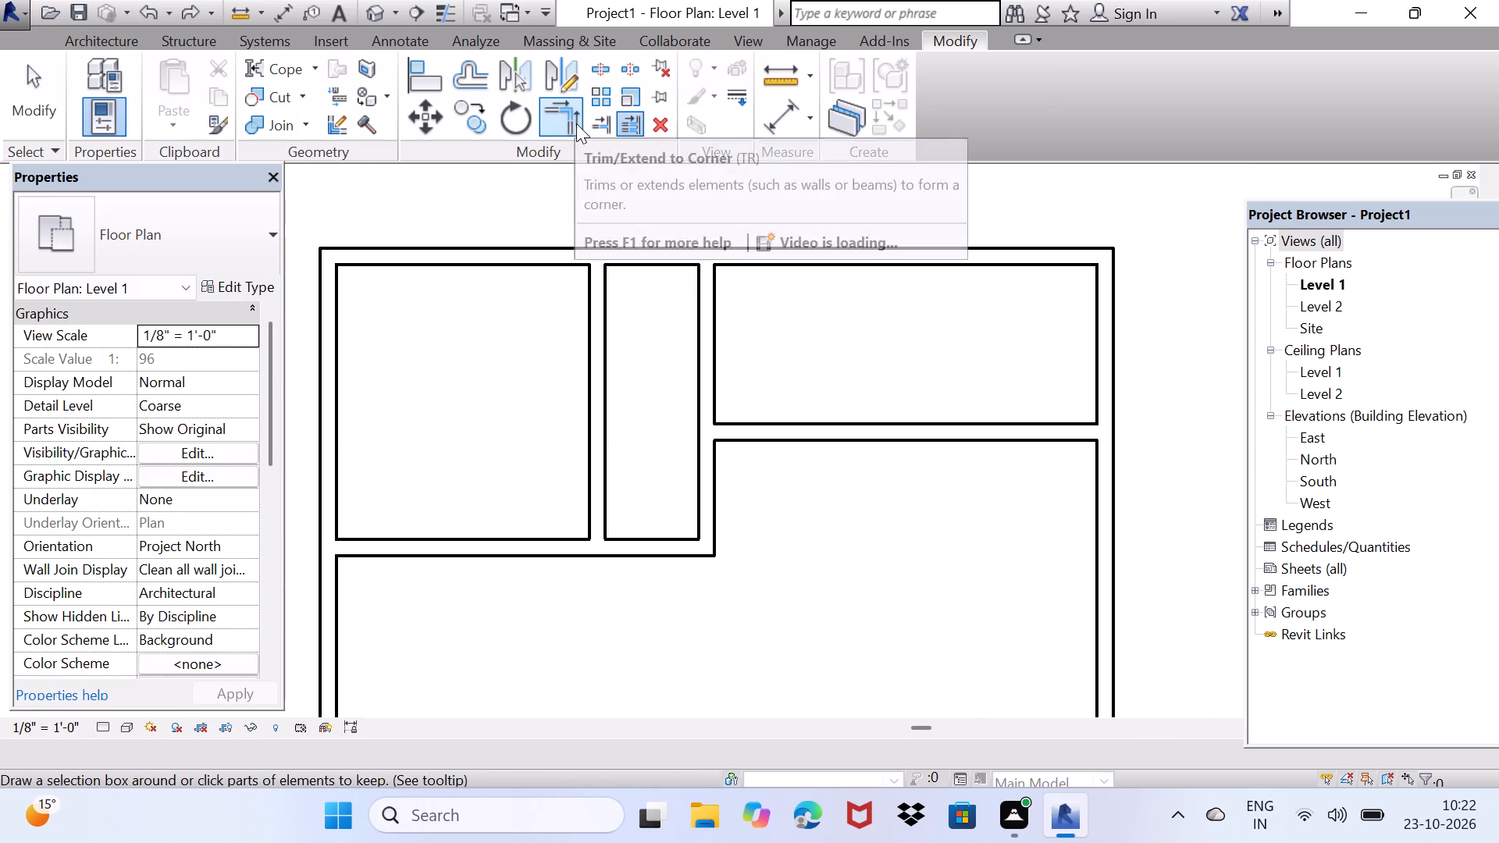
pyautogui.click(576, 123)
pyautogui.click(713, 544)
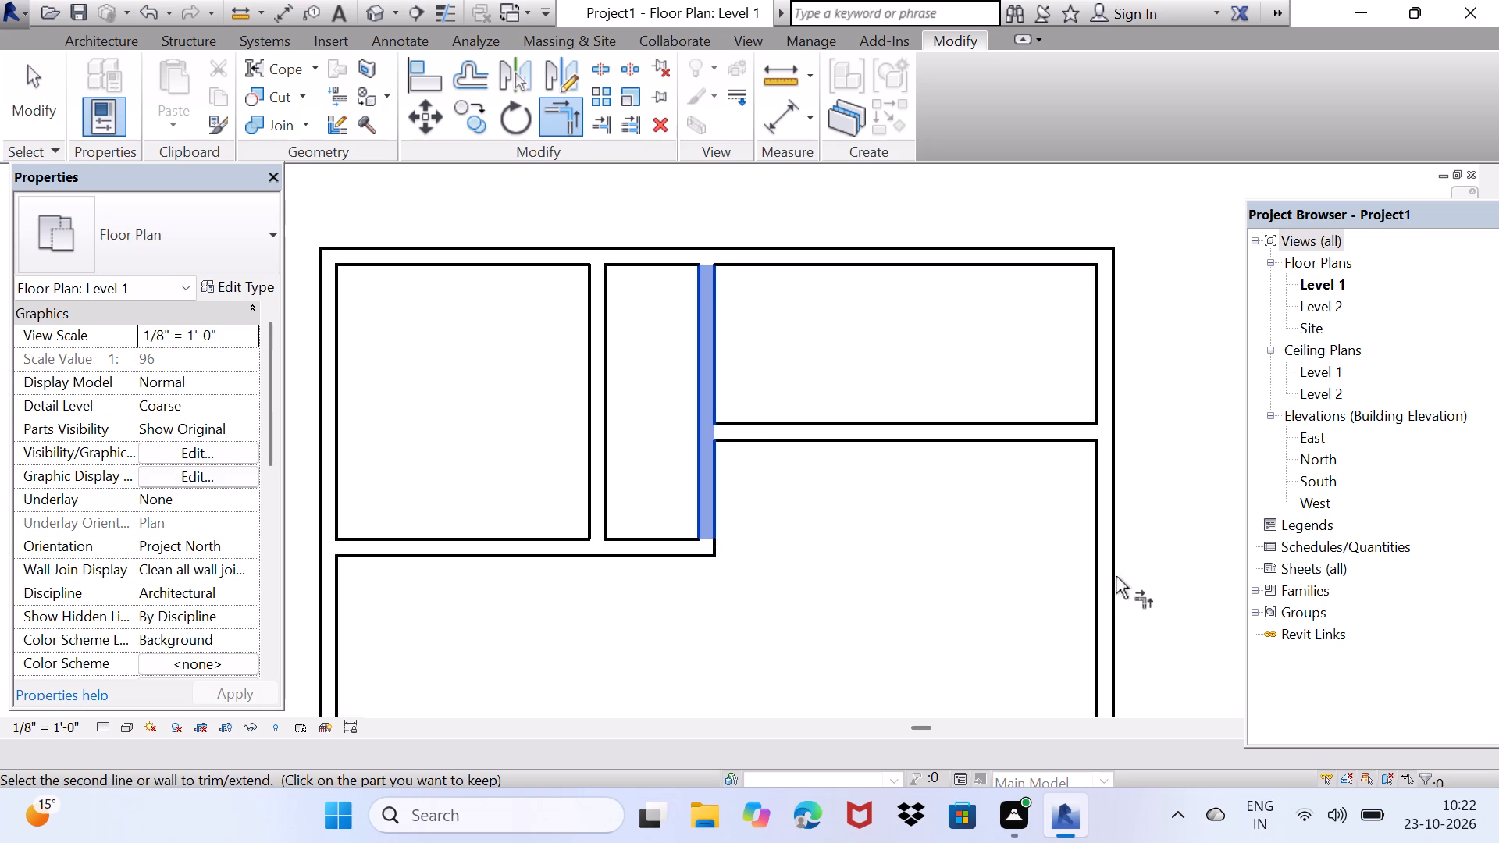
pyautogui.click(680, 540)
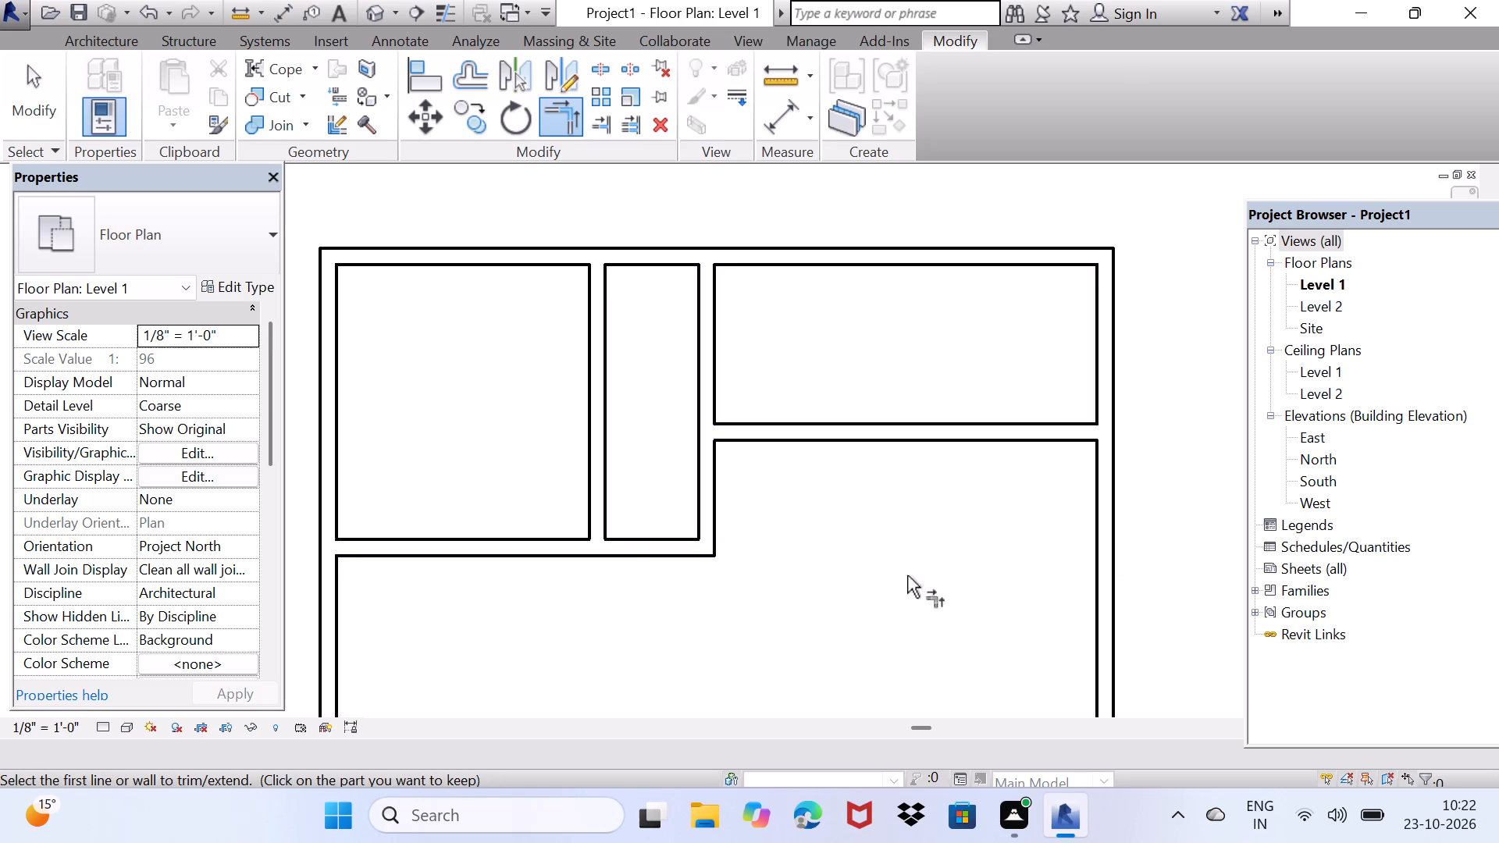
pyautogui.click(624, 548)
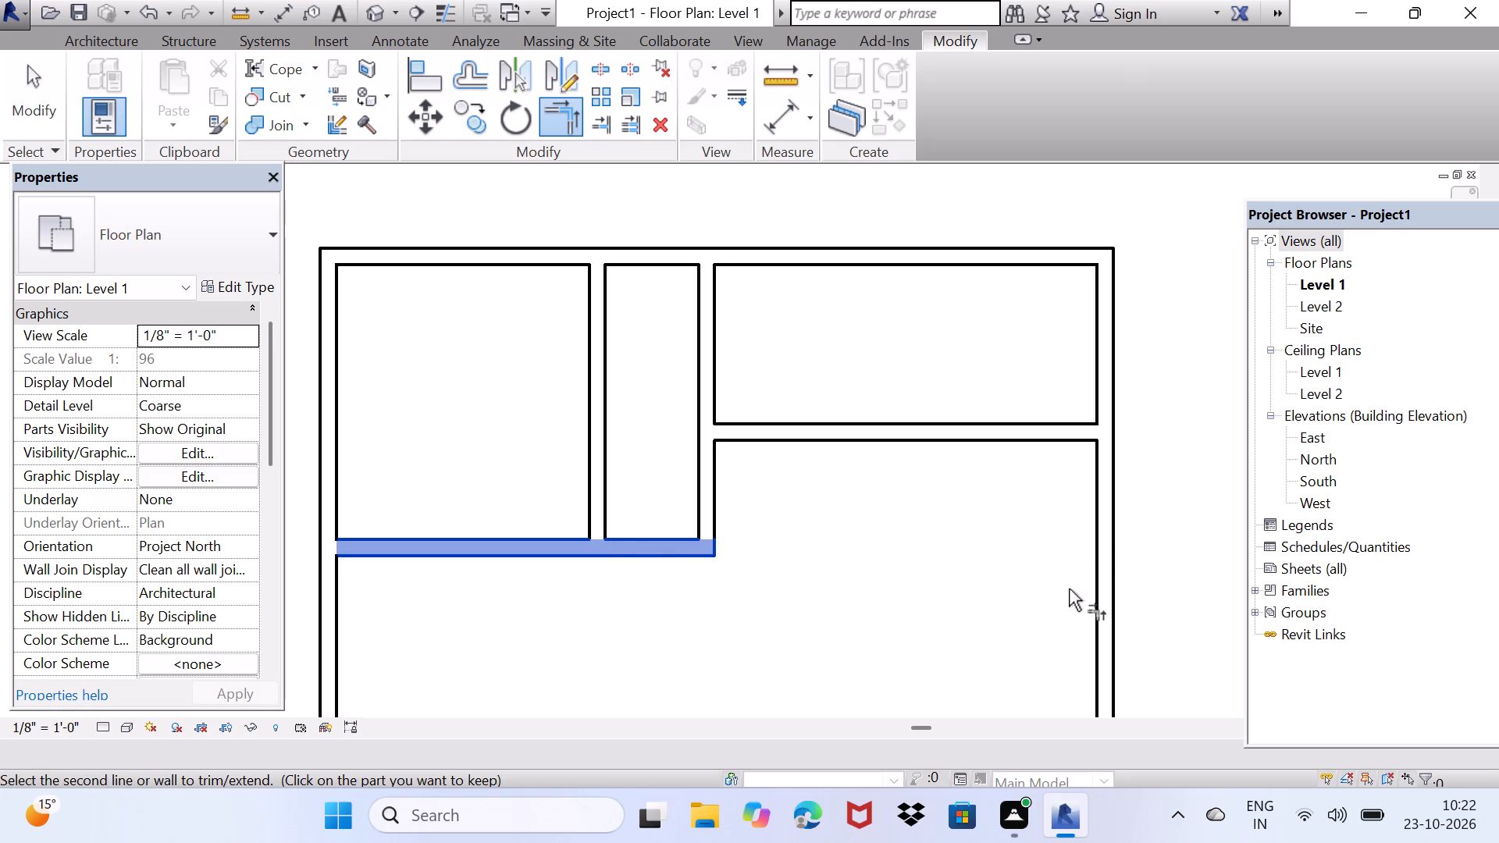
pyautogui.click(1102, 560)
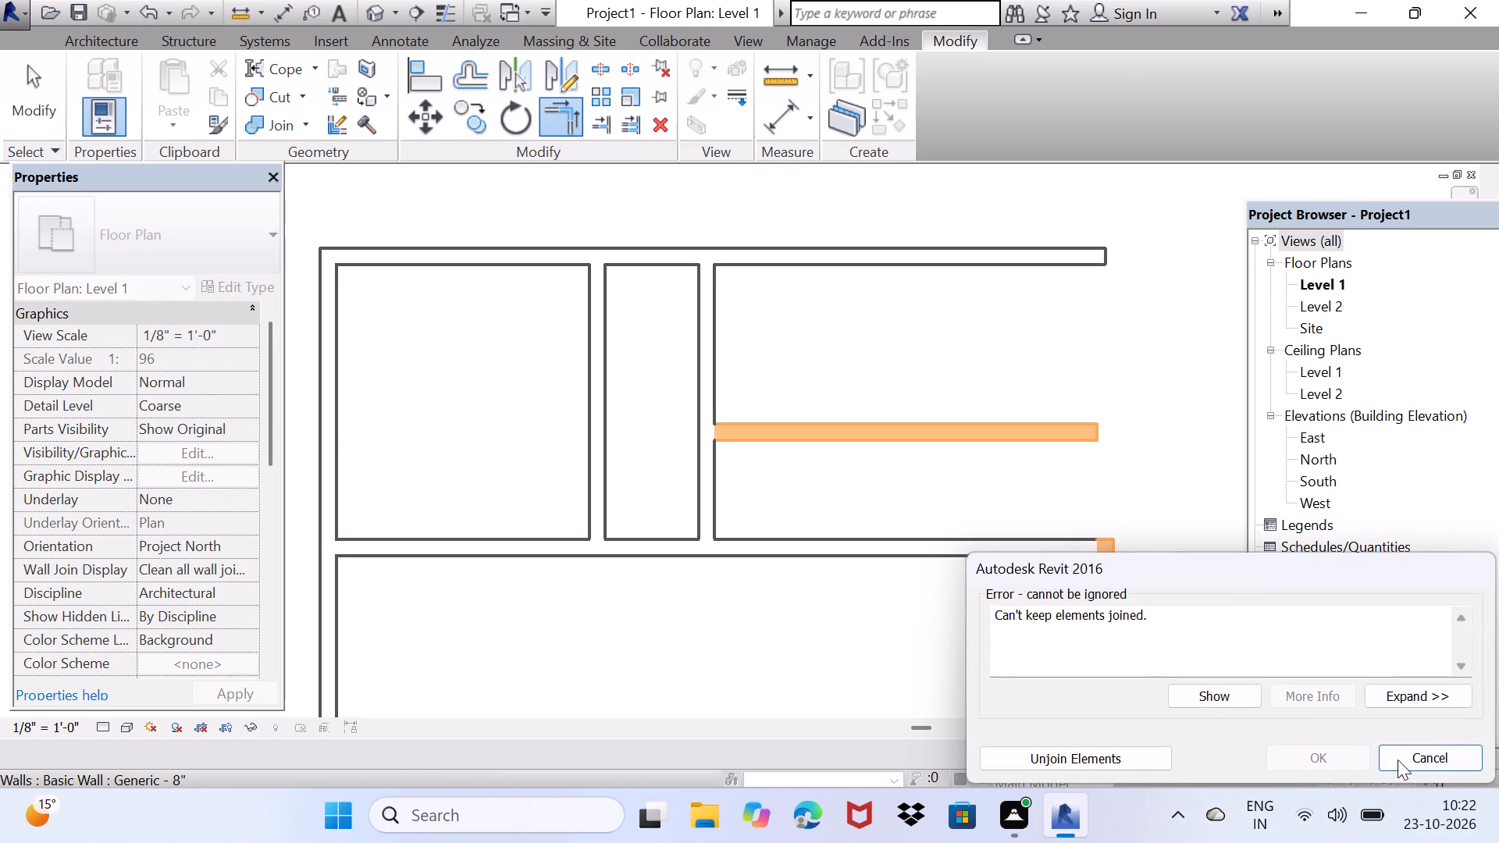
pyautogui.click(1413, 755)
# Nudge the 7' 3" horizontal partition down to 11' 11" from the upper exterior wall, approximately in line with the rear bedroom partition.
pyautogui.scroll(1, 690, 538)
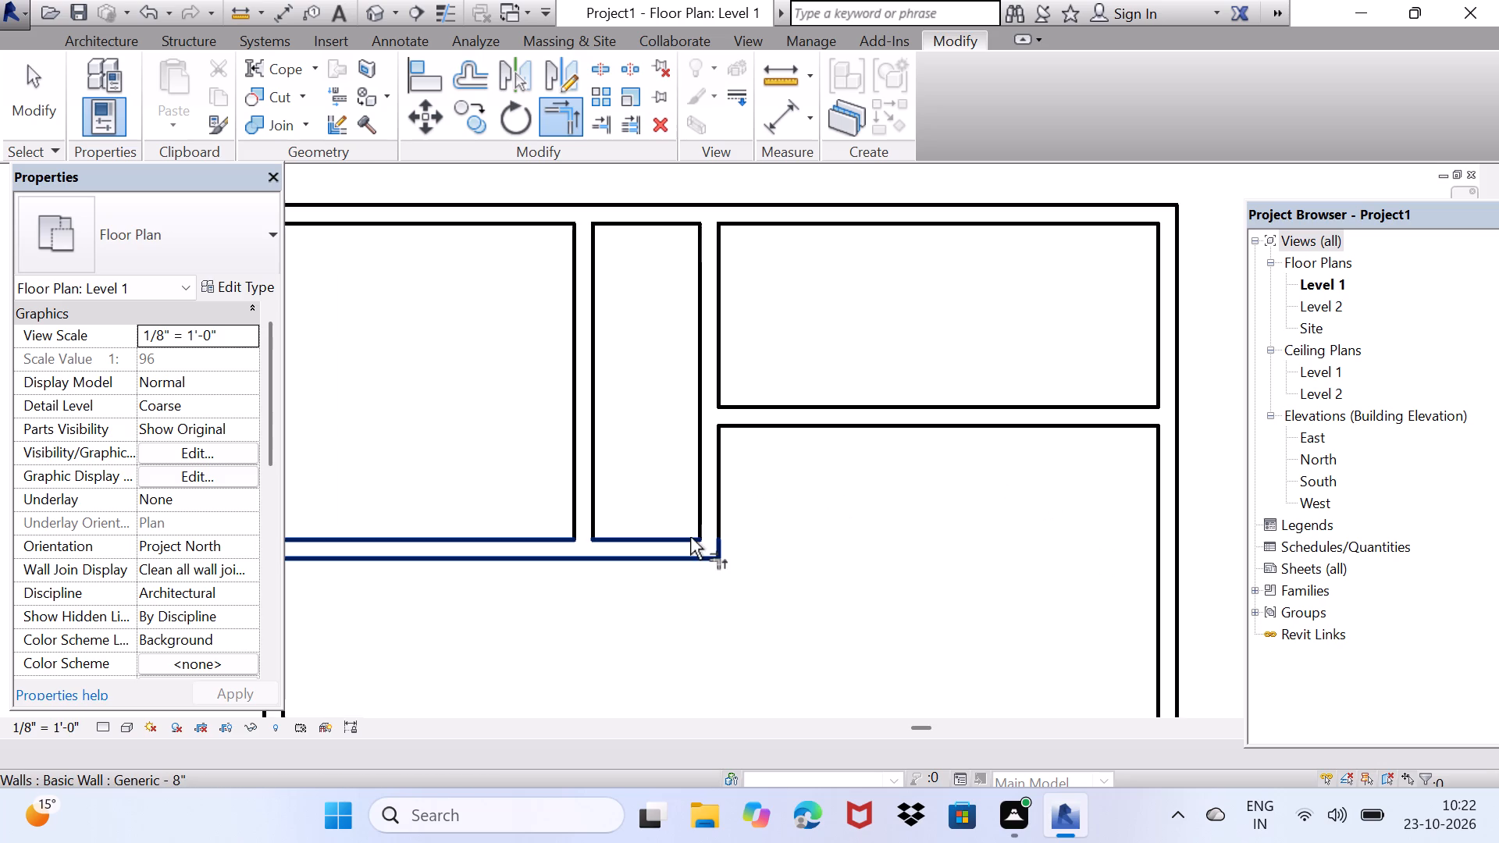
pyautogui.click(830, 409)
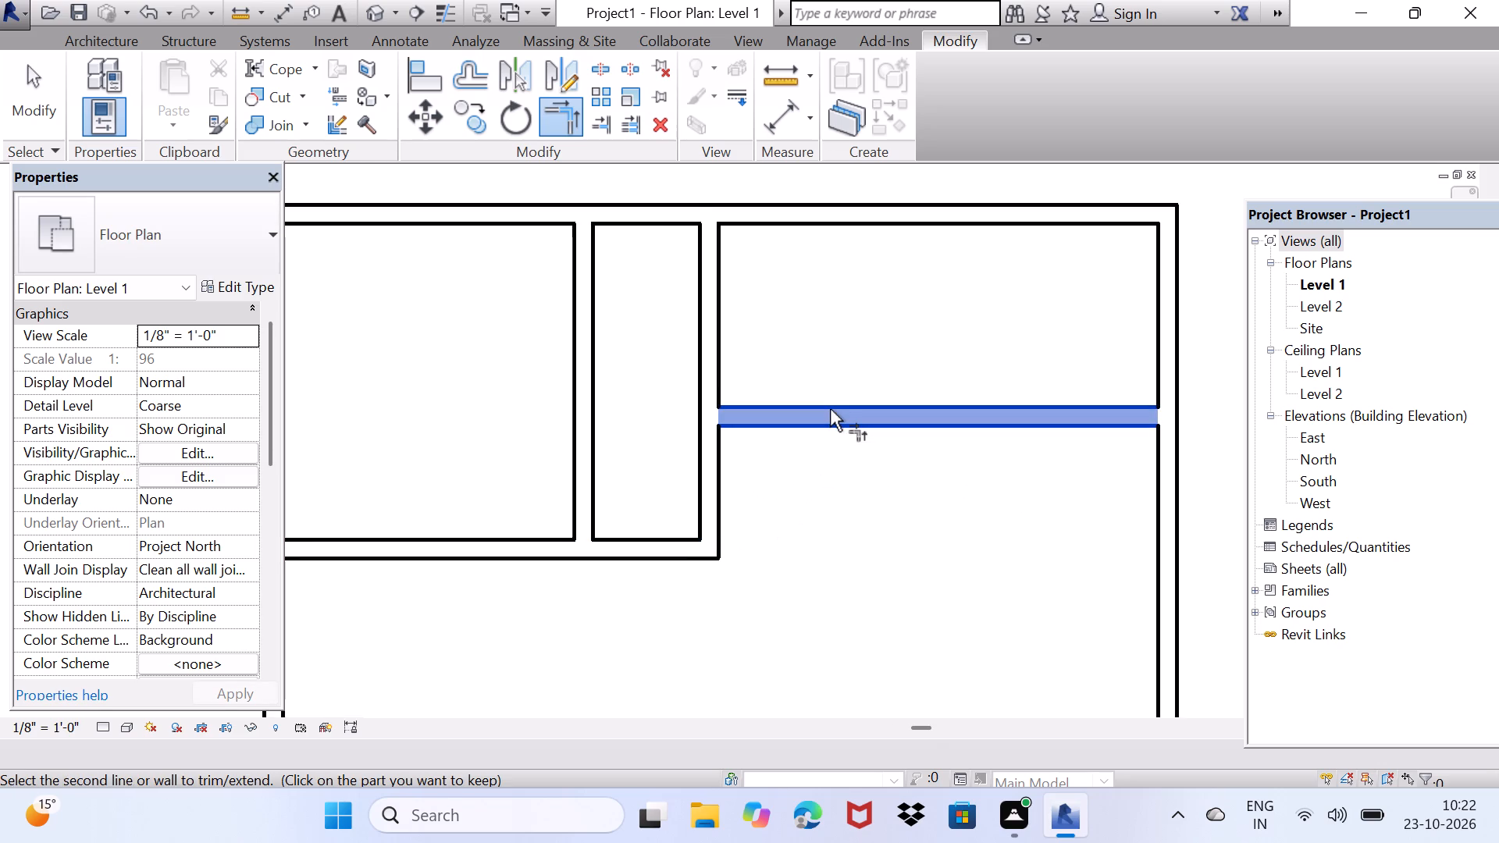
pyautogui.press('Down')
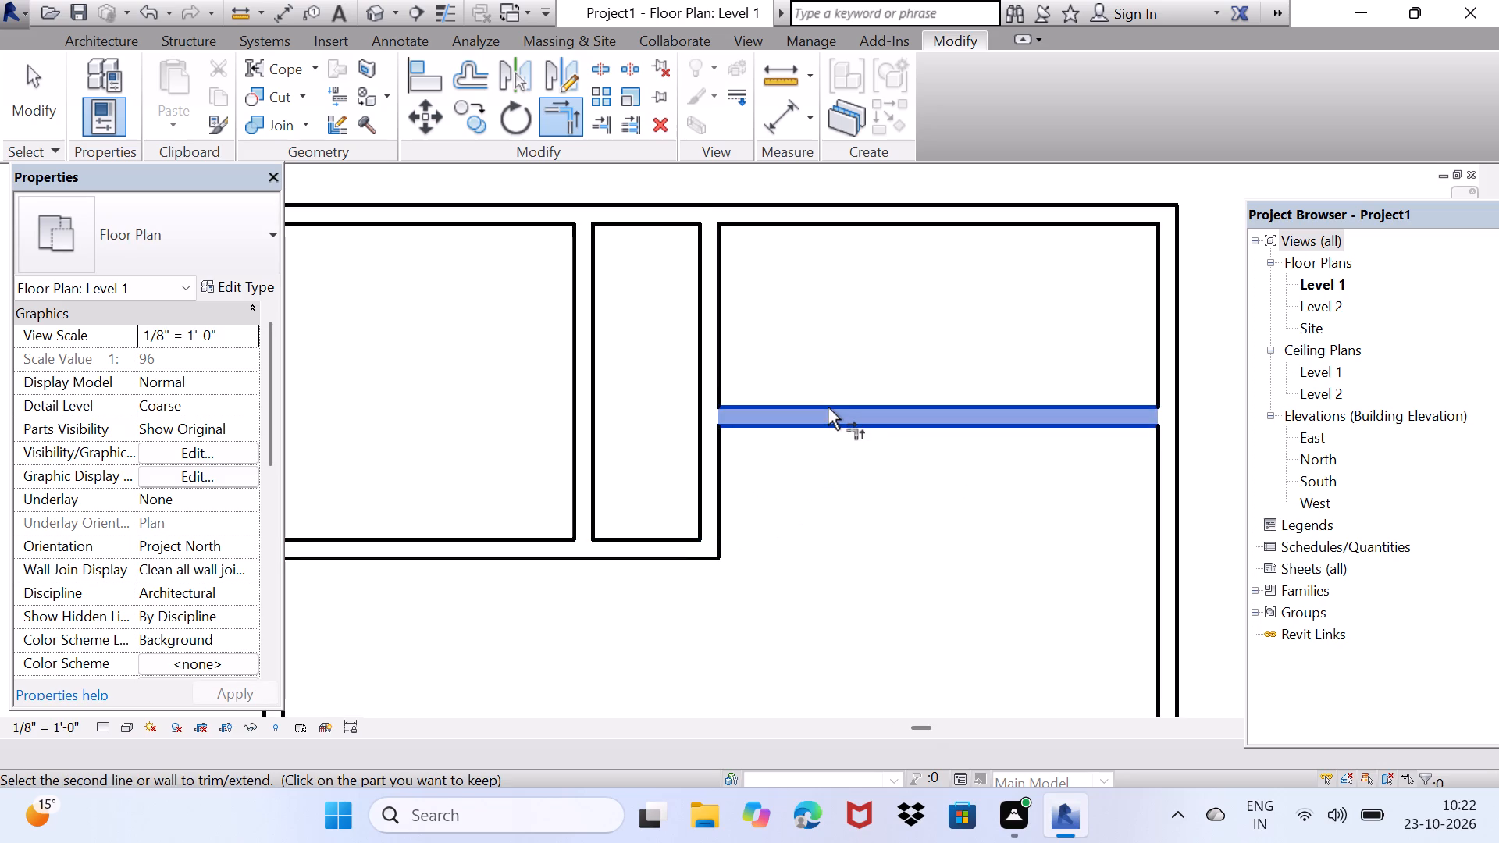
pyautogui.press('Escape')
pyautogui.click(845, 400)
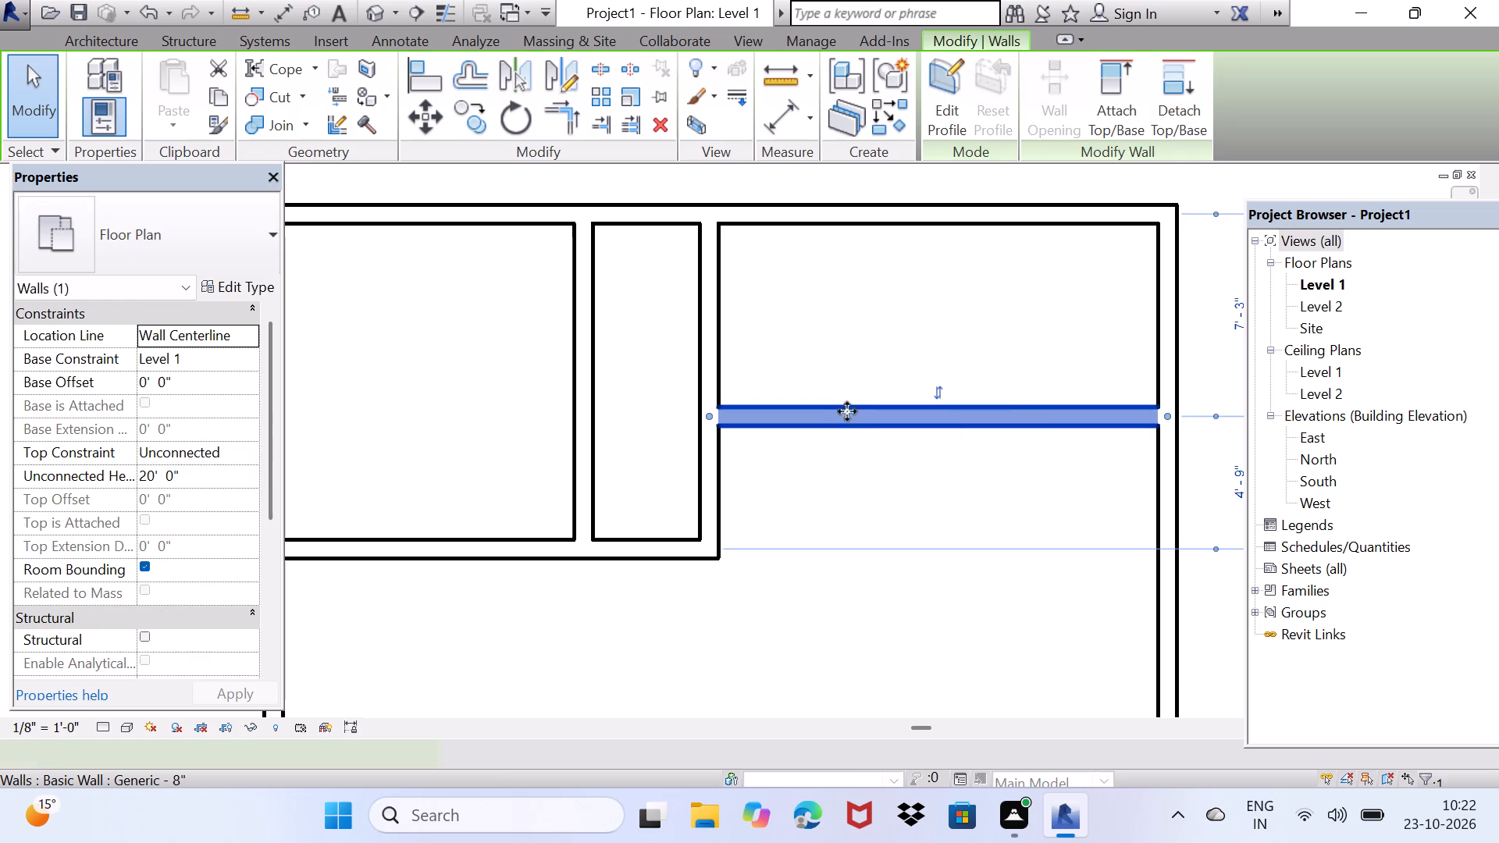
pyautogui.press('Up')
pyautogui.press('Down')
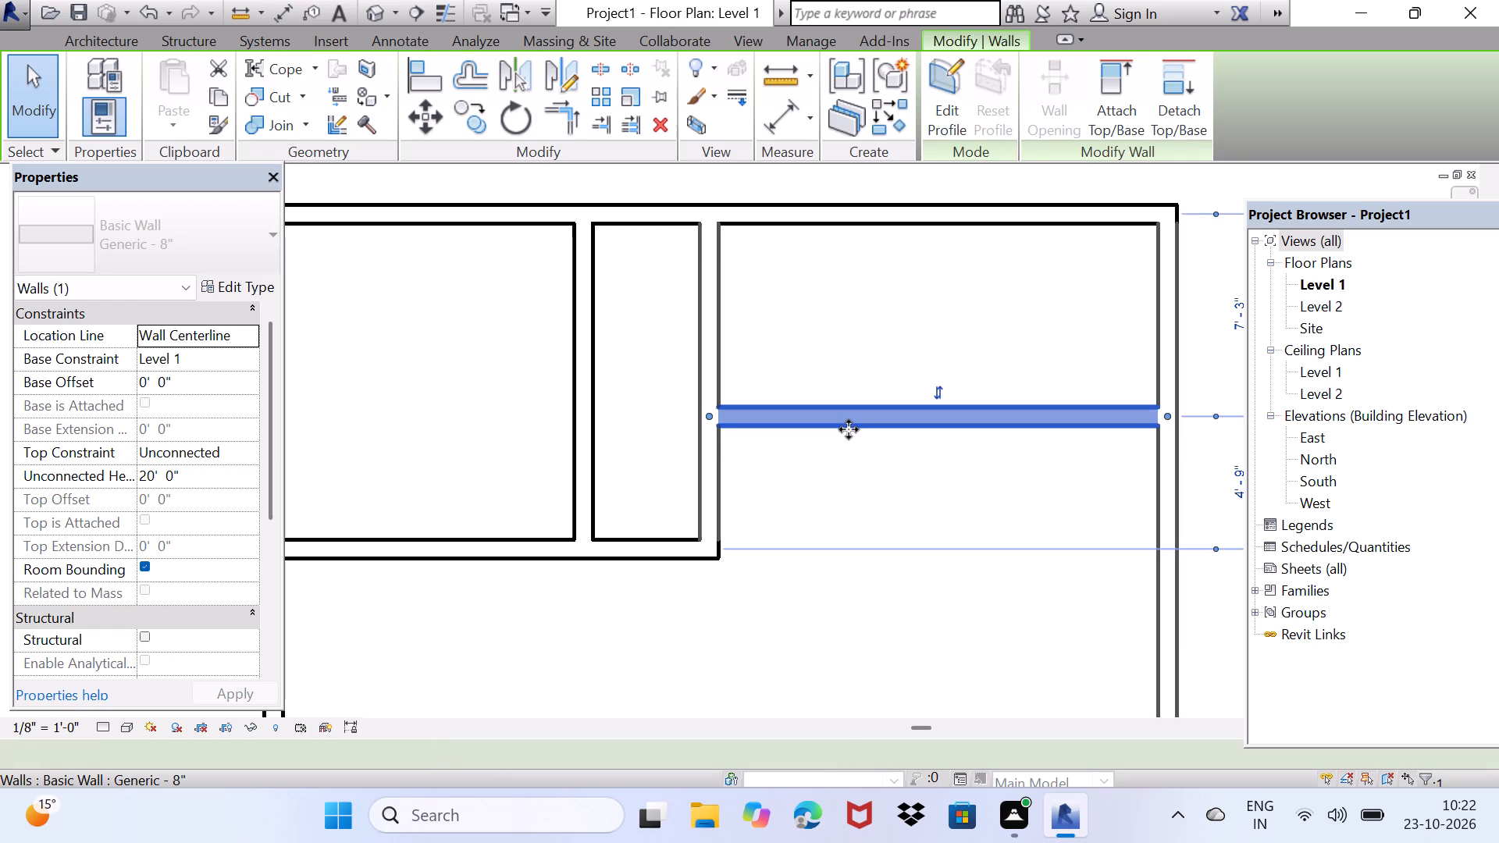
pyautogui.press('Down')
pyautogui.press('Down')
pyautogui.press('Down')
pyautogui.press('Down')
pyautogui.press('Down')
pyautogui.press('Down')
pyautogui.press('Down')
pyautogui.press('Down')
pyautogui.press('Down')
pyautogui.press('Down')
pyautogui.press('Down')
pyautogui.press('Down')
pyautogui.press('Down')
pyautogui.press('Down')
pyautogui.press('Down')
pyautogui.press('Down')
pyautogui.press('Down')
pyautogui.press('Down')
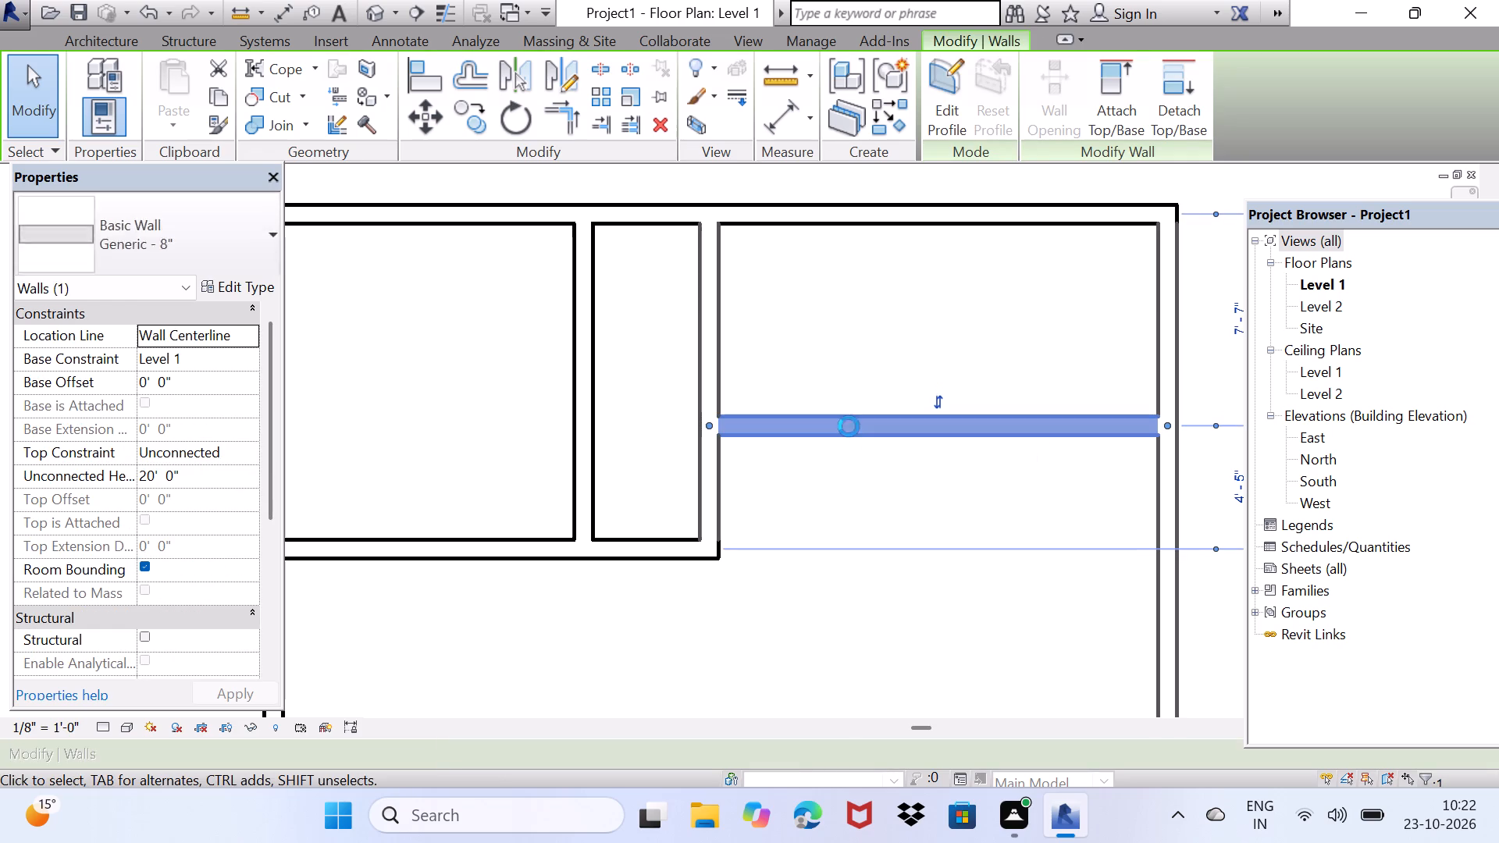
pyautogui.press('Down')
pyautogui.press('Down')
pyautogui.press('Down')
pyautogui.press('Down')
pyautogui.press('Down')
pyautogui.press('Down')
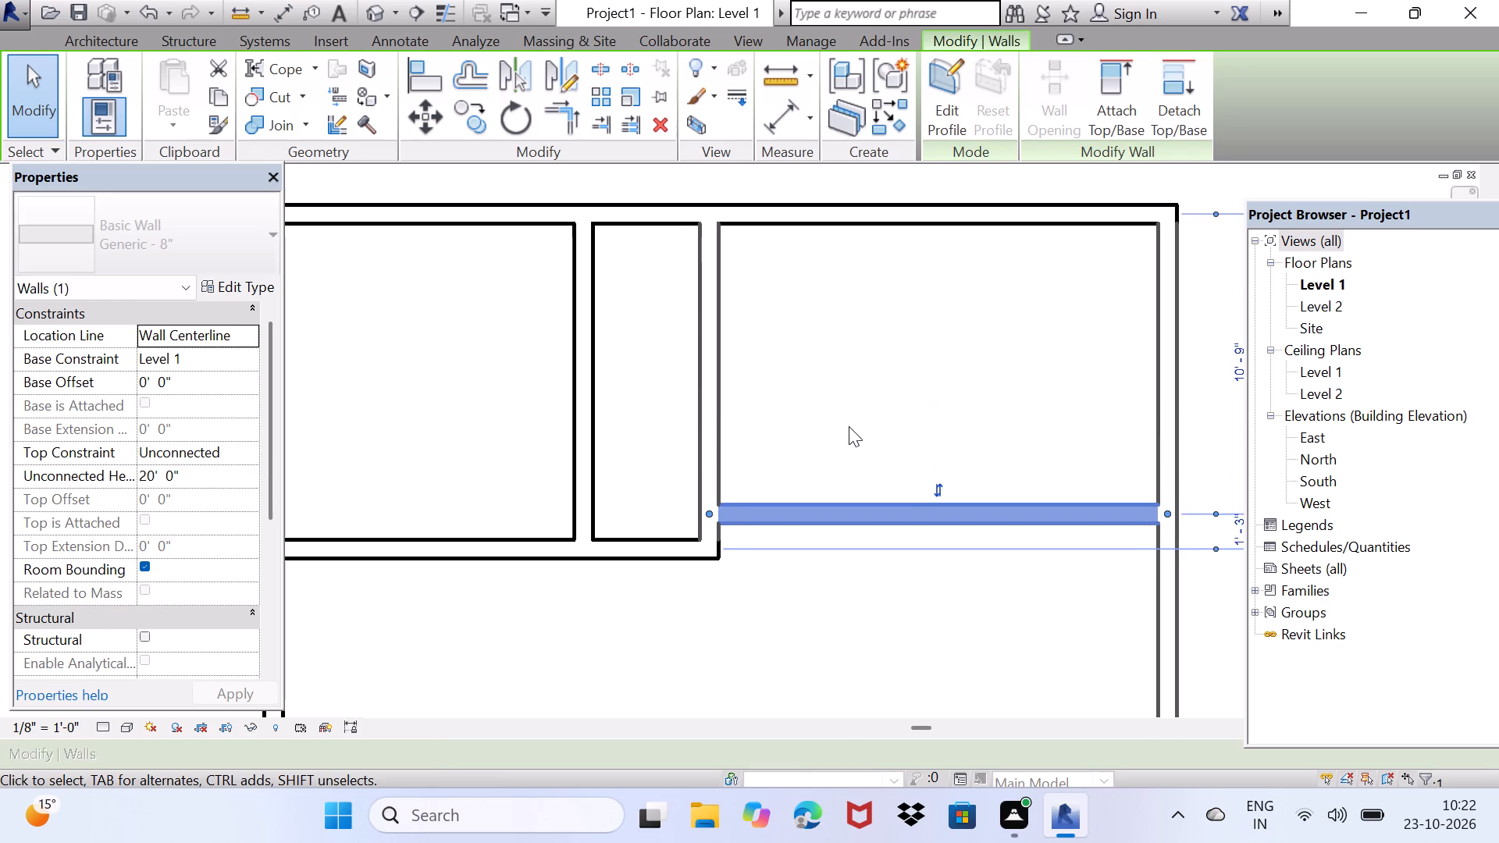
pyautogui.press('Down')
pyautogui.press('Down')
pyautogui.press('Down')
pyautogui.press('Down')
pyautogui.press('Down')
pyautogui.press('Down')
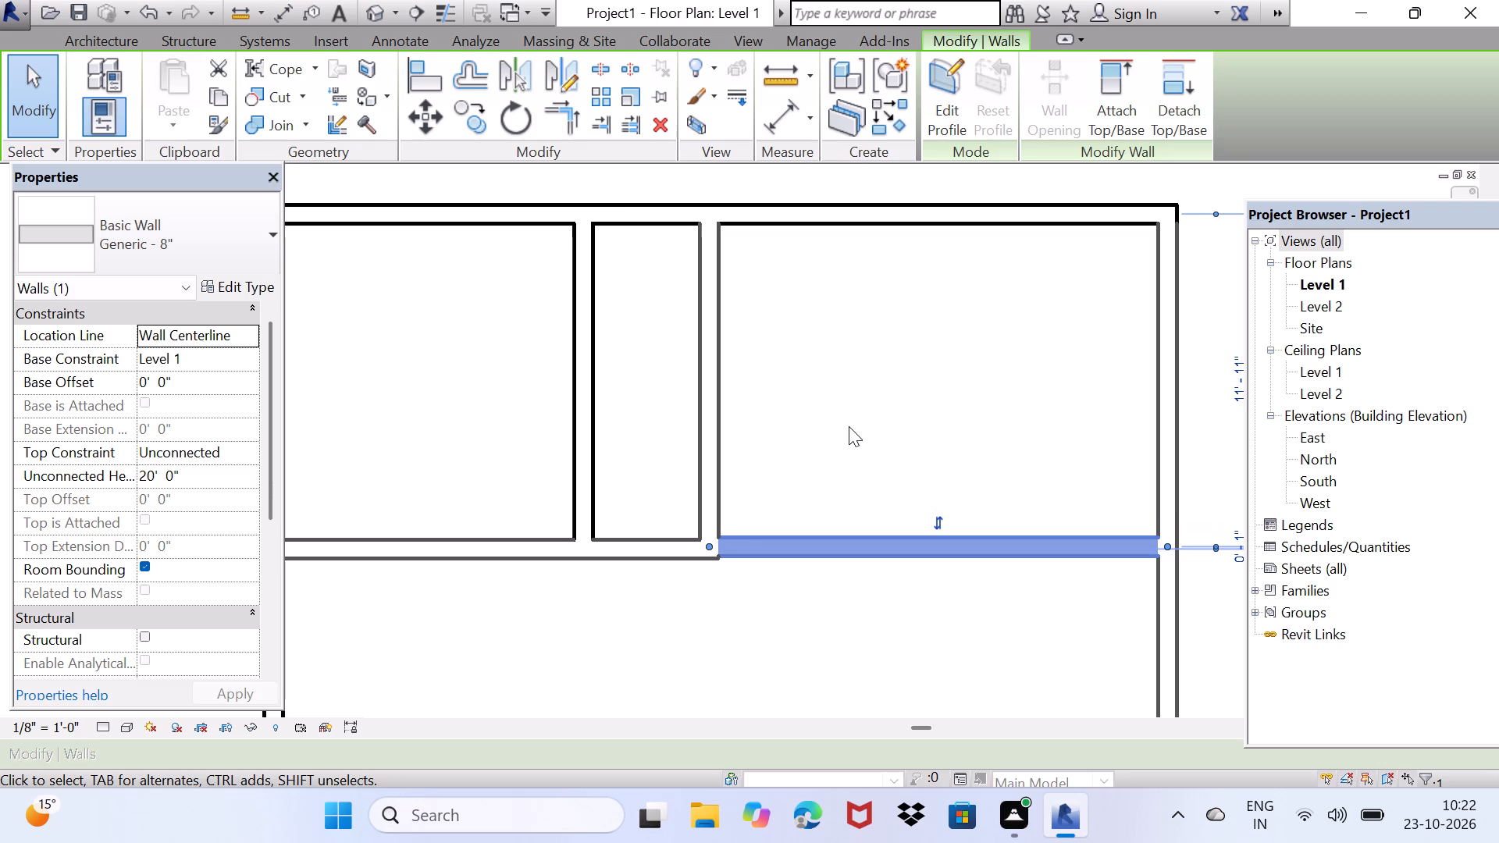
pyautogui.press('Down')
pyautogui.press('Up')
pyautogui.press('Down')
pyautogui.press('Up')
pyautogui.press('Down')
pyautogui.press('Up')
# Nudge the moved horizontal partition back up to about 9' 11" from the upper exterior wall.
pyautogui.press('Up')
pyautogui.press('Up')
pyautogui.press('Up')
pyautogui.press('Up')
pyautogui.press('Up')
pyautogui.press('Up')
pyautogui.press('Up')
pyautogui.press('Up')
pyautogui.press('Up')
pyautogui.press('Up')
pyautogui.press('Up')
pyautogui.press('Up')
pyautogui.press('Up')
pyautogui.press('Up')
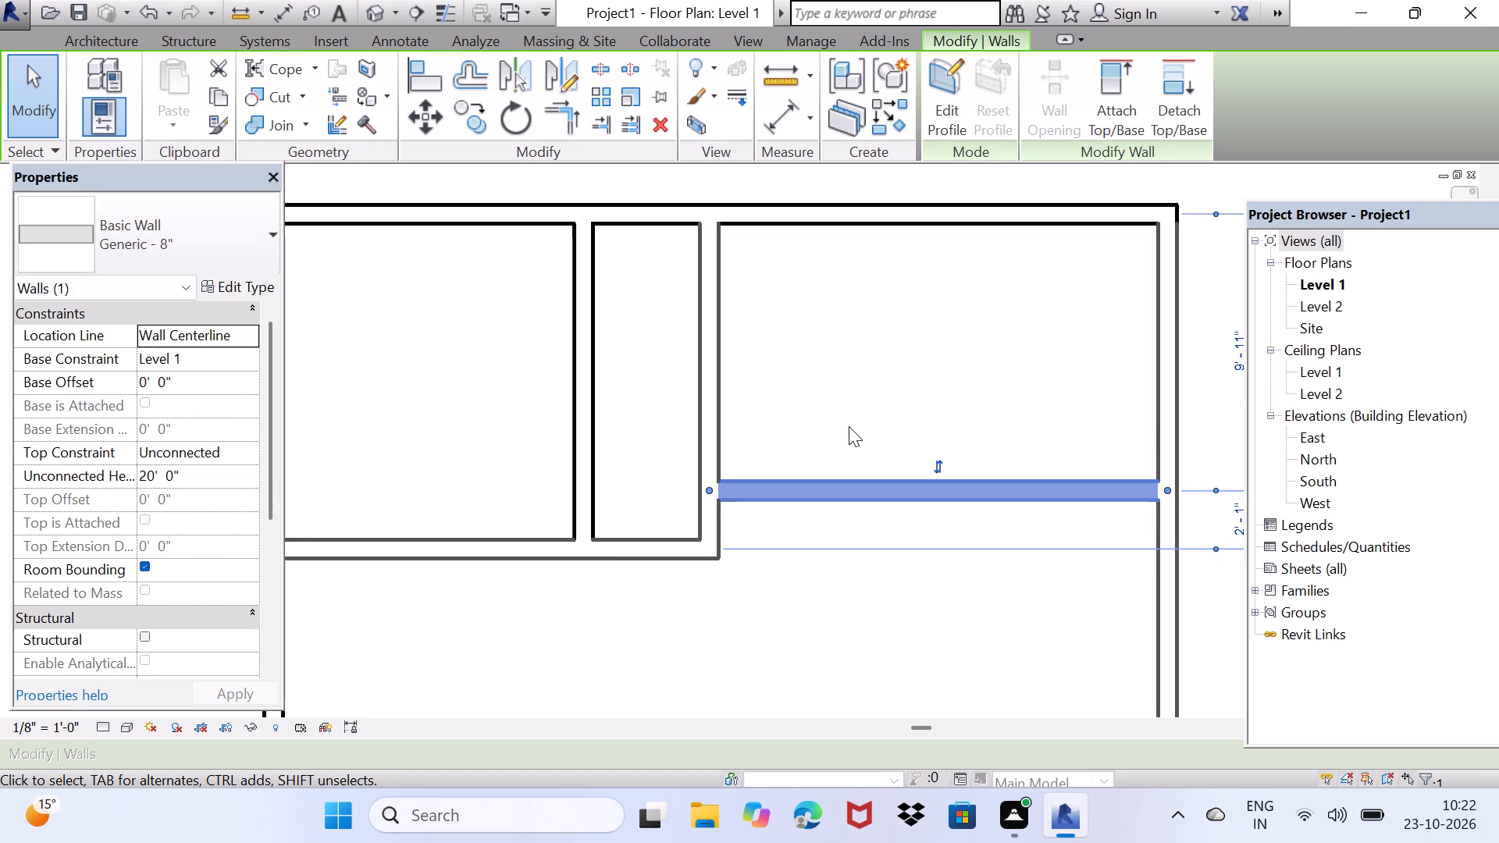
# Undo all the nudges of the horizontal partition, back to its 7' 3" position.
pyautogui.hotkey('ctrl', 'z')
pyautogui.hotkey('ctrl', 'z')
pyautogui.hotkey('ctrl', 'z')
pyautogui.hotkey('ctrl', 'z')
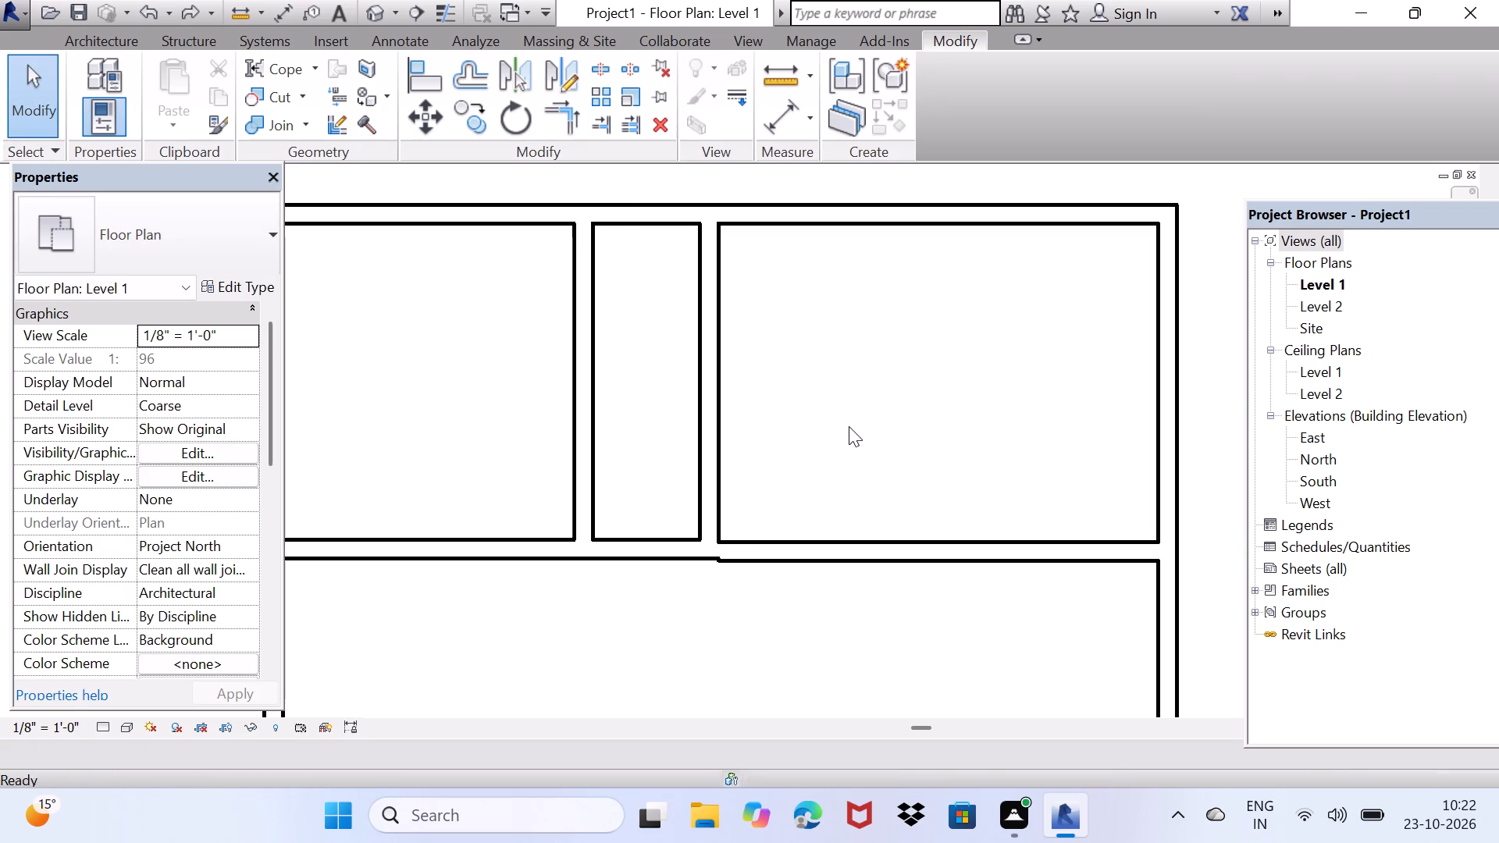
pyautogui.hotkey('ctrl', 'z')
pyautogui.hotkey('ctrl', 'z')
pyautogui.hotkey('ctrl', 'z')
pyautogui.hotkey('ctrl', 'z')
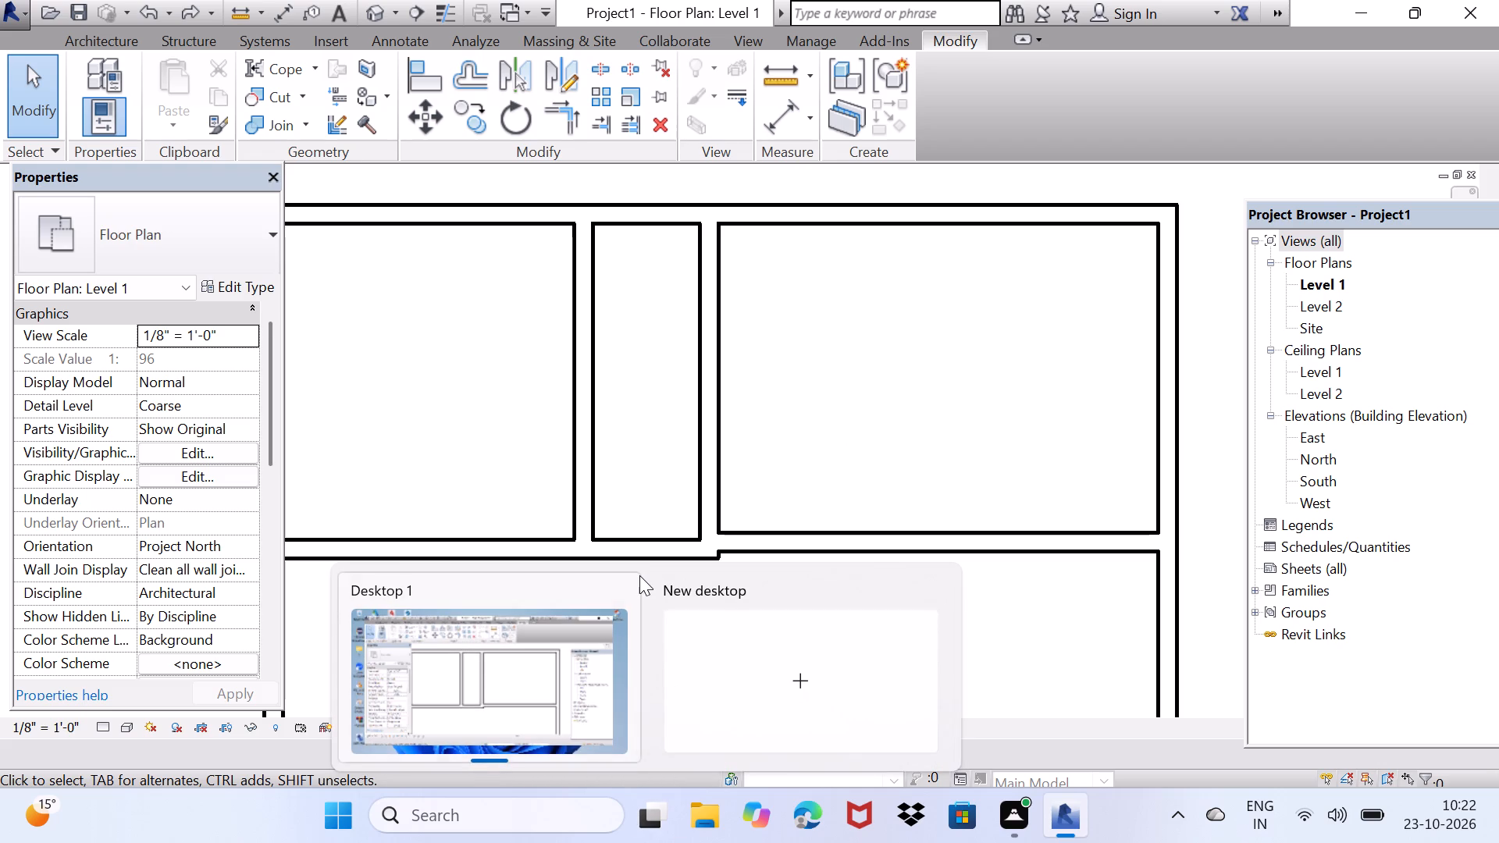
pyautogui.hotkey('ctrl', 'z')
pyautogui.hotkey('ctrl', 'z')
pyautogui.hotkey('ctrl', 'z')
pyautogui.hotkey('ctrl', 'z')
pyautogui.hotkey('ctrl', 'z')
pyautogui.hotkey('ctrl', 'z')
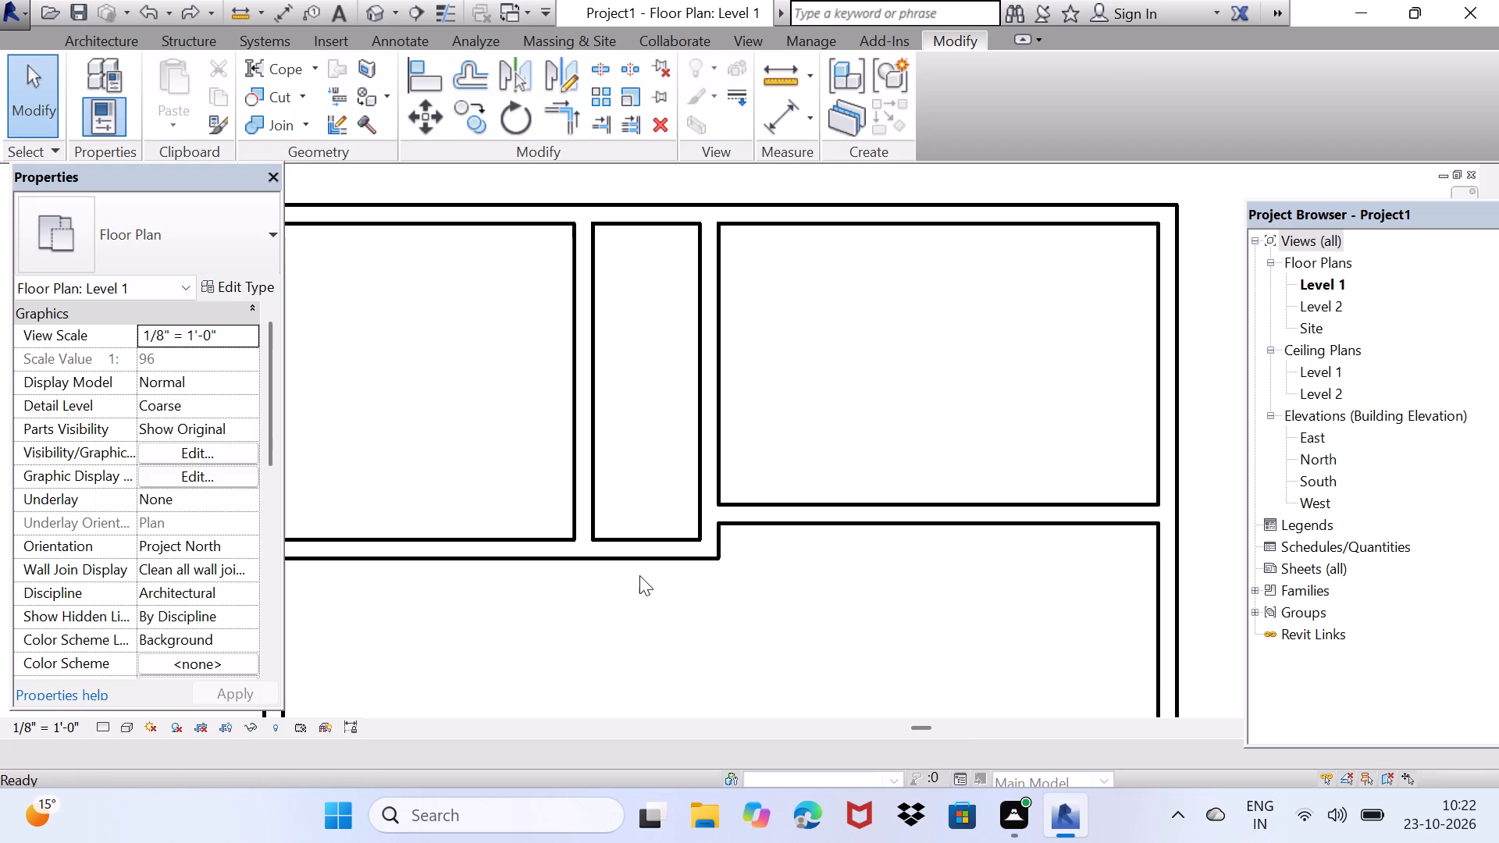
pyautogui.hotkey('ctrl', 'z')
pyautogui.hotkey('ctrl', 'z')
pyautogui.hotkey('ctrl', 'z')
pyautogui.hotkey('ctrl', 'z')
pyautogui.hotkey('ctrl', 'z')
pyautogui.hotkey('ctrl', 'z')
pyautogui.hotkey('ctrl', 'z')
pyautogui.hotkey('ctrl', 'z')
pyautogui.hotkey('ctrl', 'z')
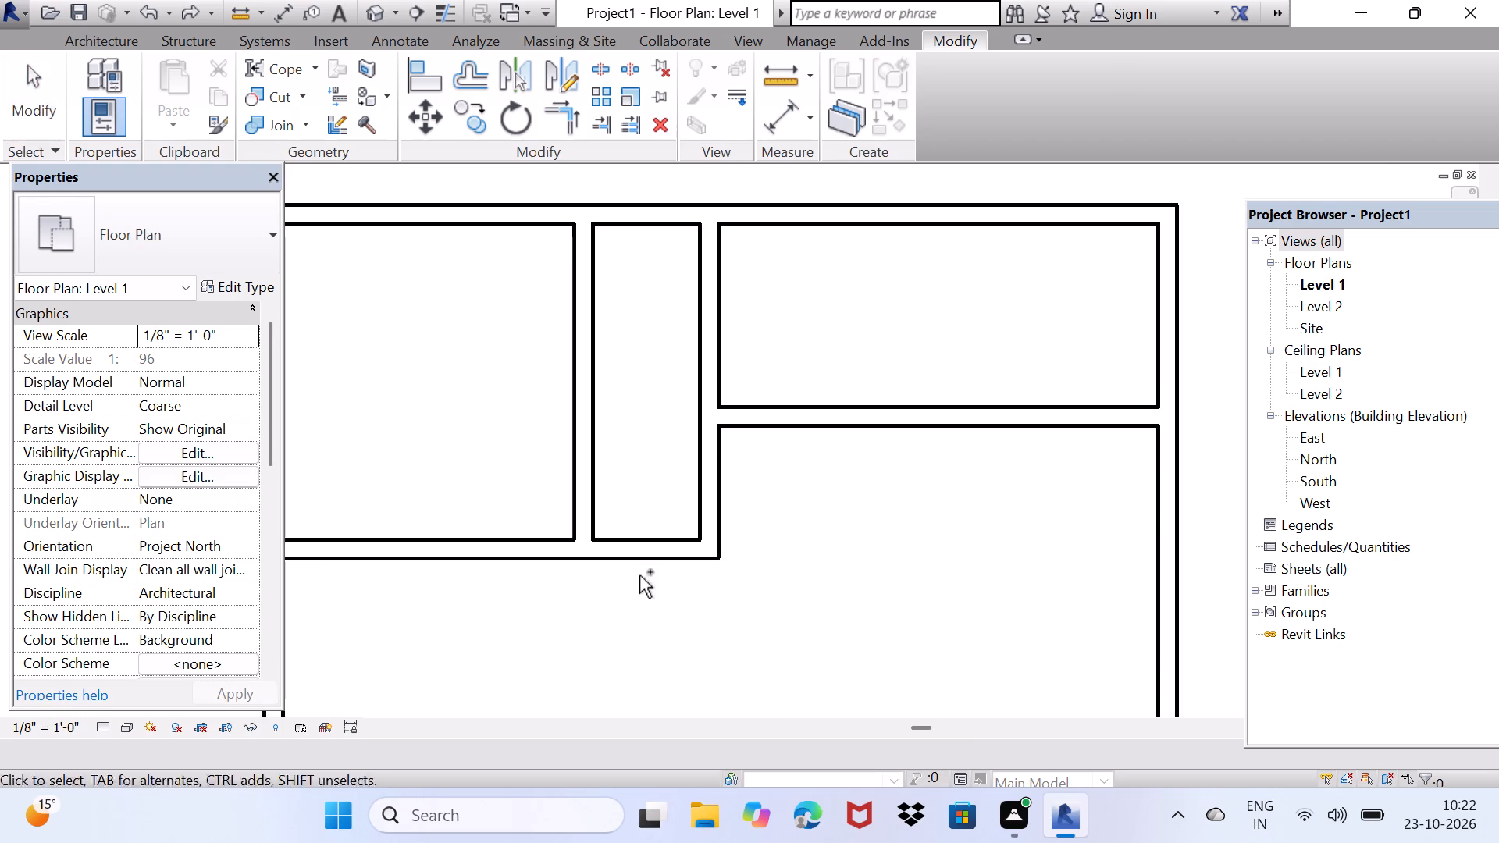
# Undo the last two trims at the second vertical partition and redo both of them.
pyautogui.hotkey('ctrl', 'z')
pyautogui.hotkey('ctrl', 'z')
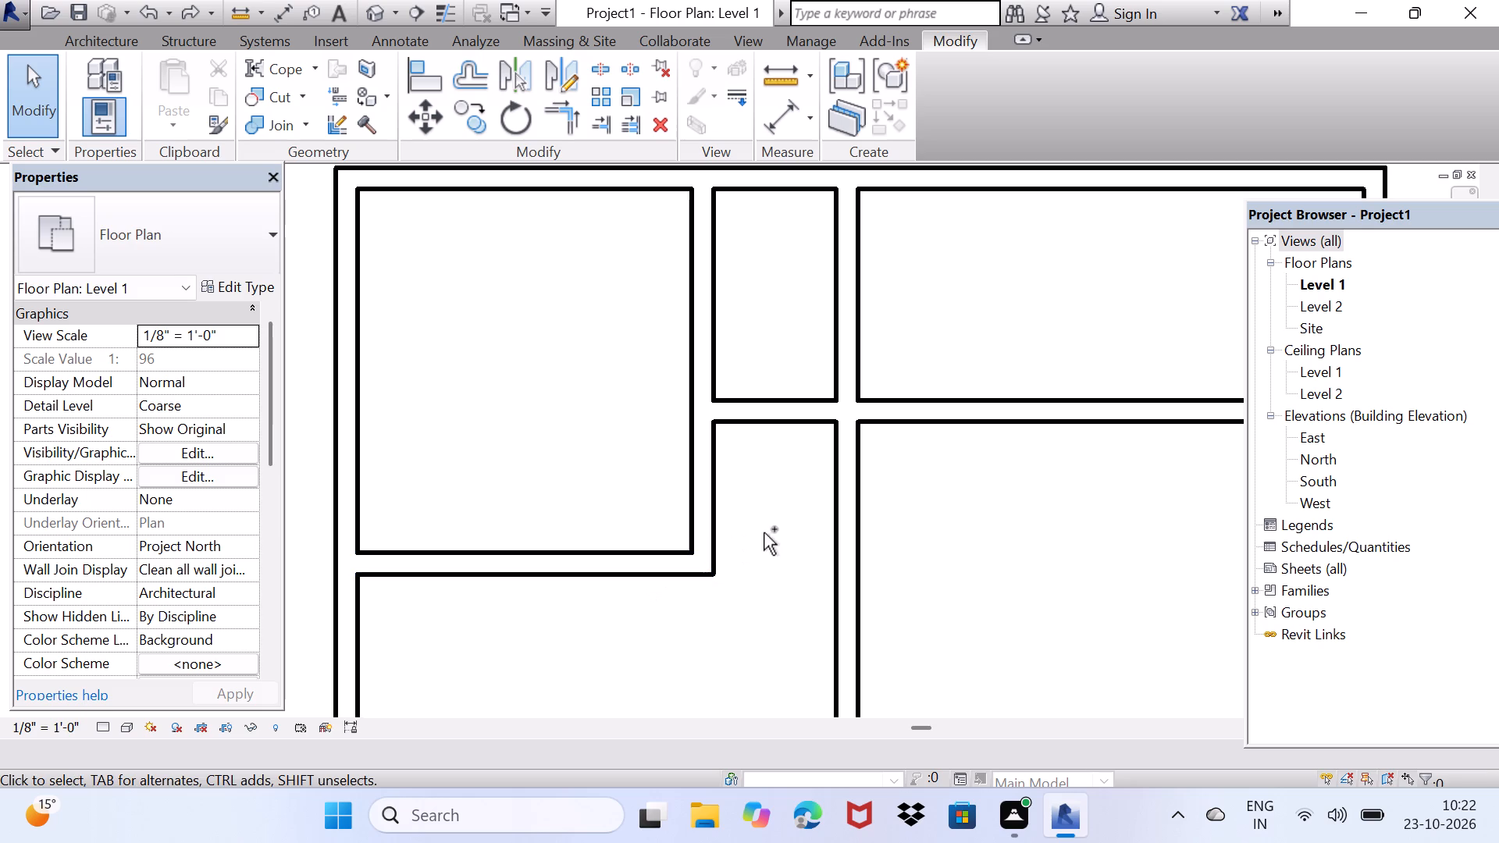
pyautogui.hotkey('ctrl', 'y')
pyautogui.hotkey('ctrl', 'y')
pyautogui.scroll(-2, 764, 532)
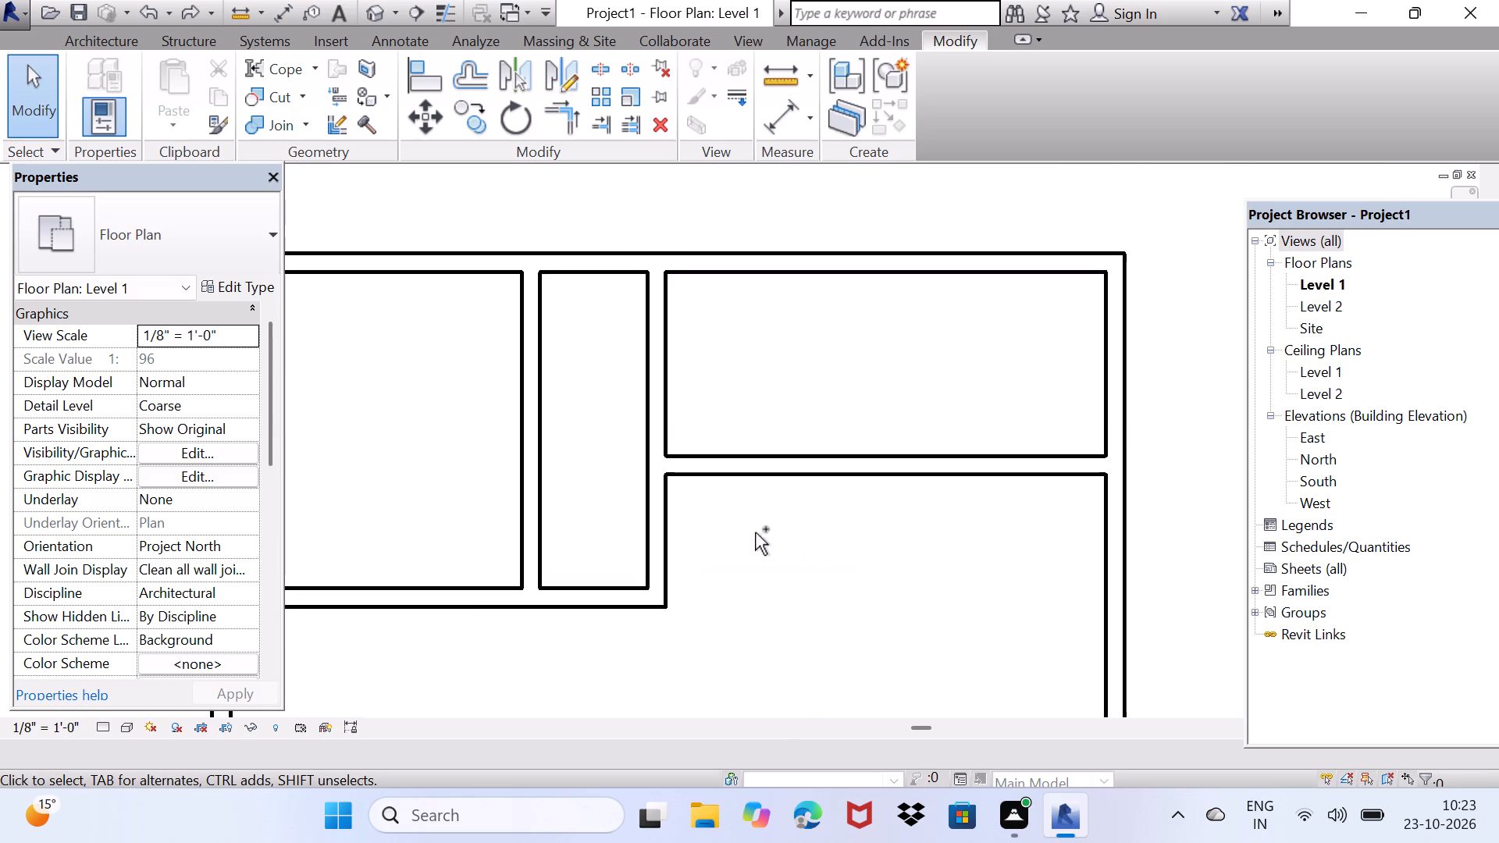
# Undo the last four partition trims at the first and second vertical partitions.
pyautogui.hotkey('ctrl', 'z')
pyautogui.hotkey('ctrl', 'z')
pyautogui.hotkey('ctrl', 'z')
pyautogui.hotkey('ctrl', 'z')
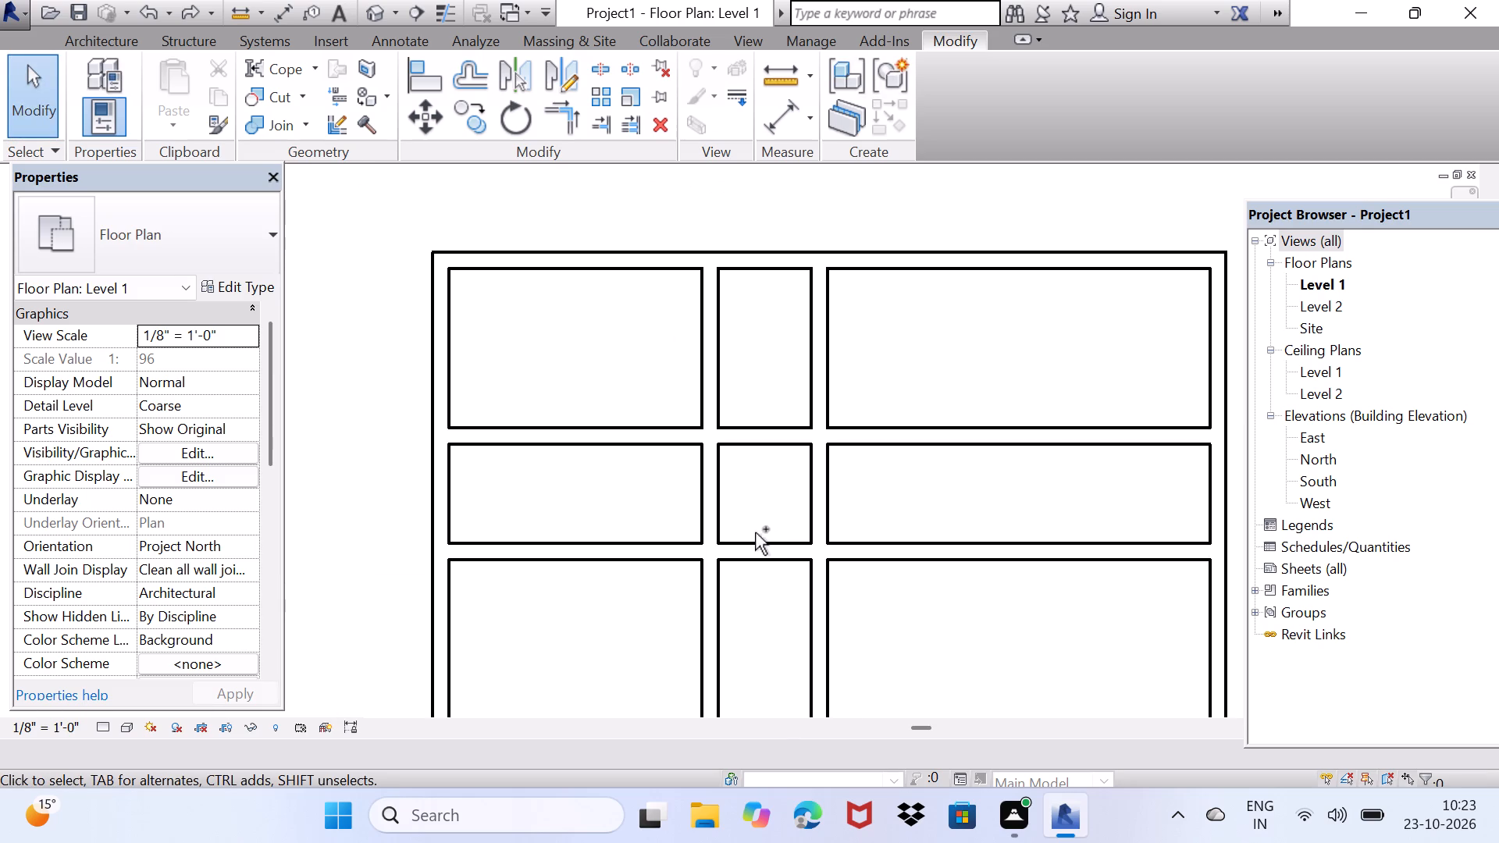
# Trim the upper horizontal partition to the first vertical partition with Trim/Extend Multiple, keeping only its part toward the second vertical partition.
pyautogui.scroll(2, 693, 443)
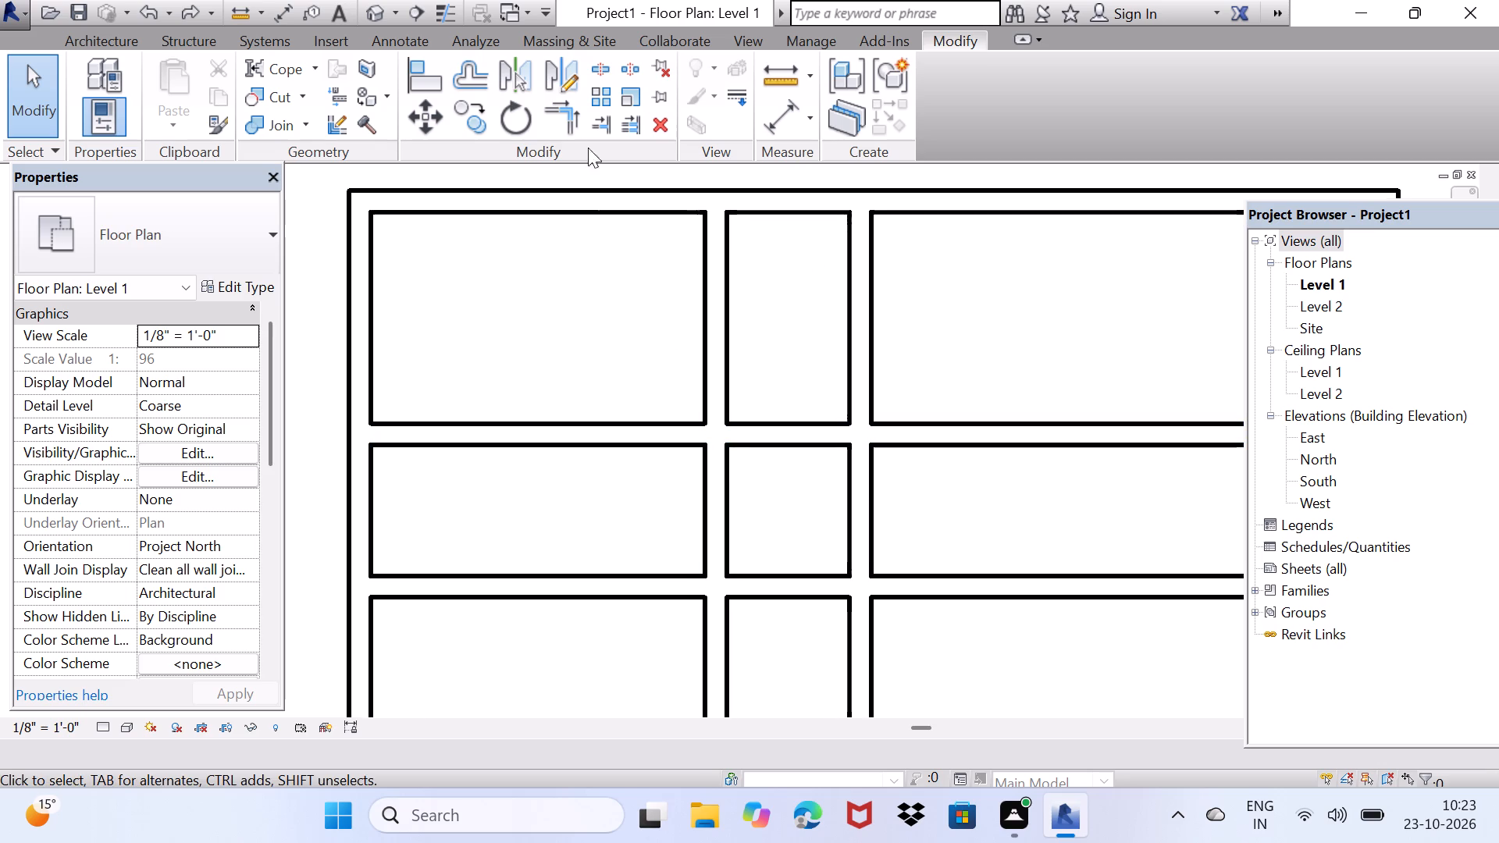
pyautogui.click(631, 119)
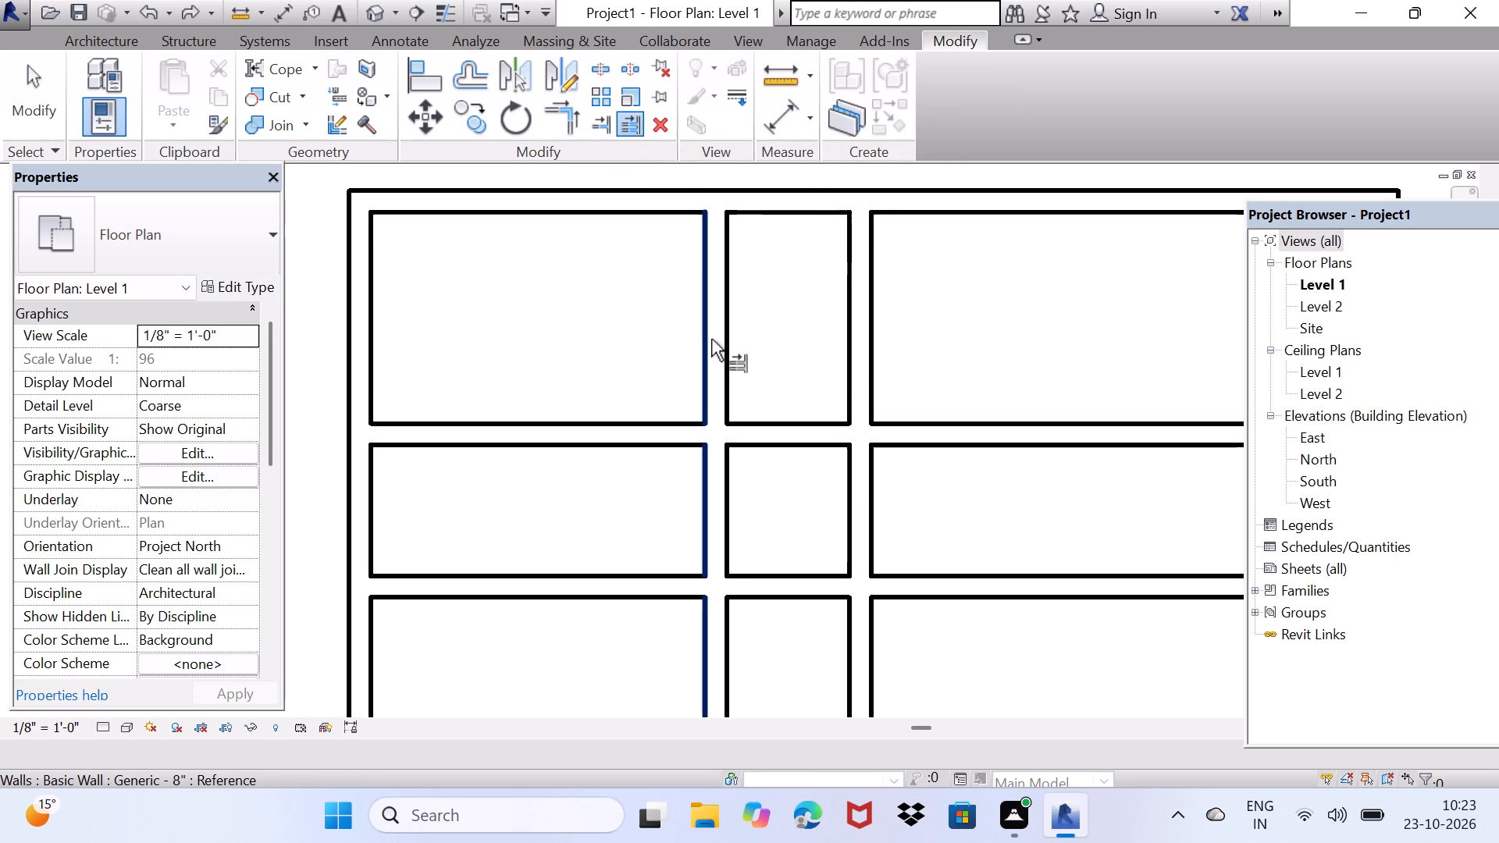
pyautogui.click(714, 335)
pyautogui.click(717, 365)
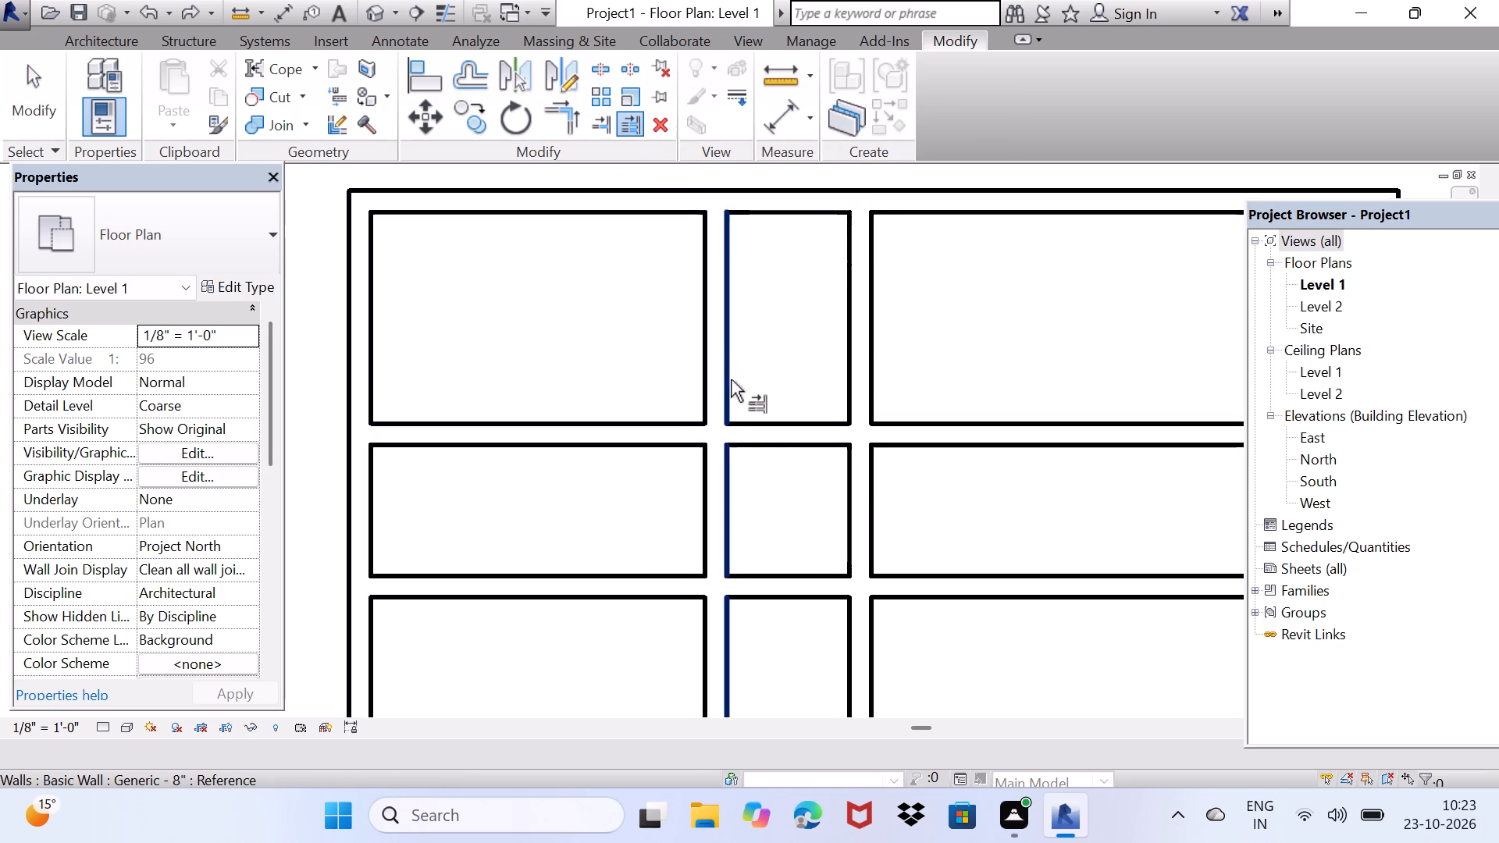
pyautogui.click(757, 425)
pyautogui.click(798, 576)
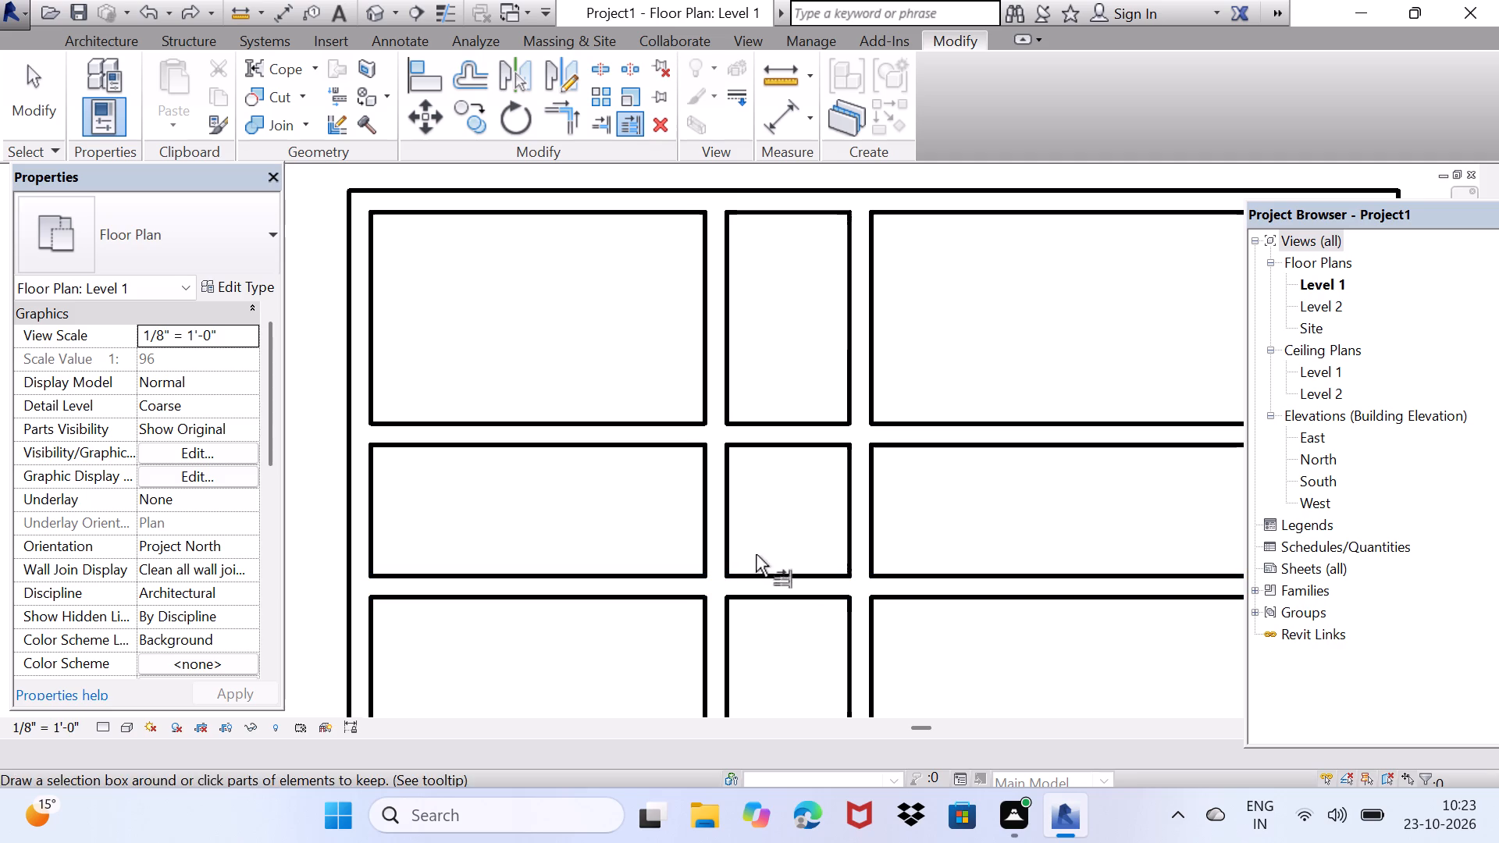
pyautogui.click(623, 123)
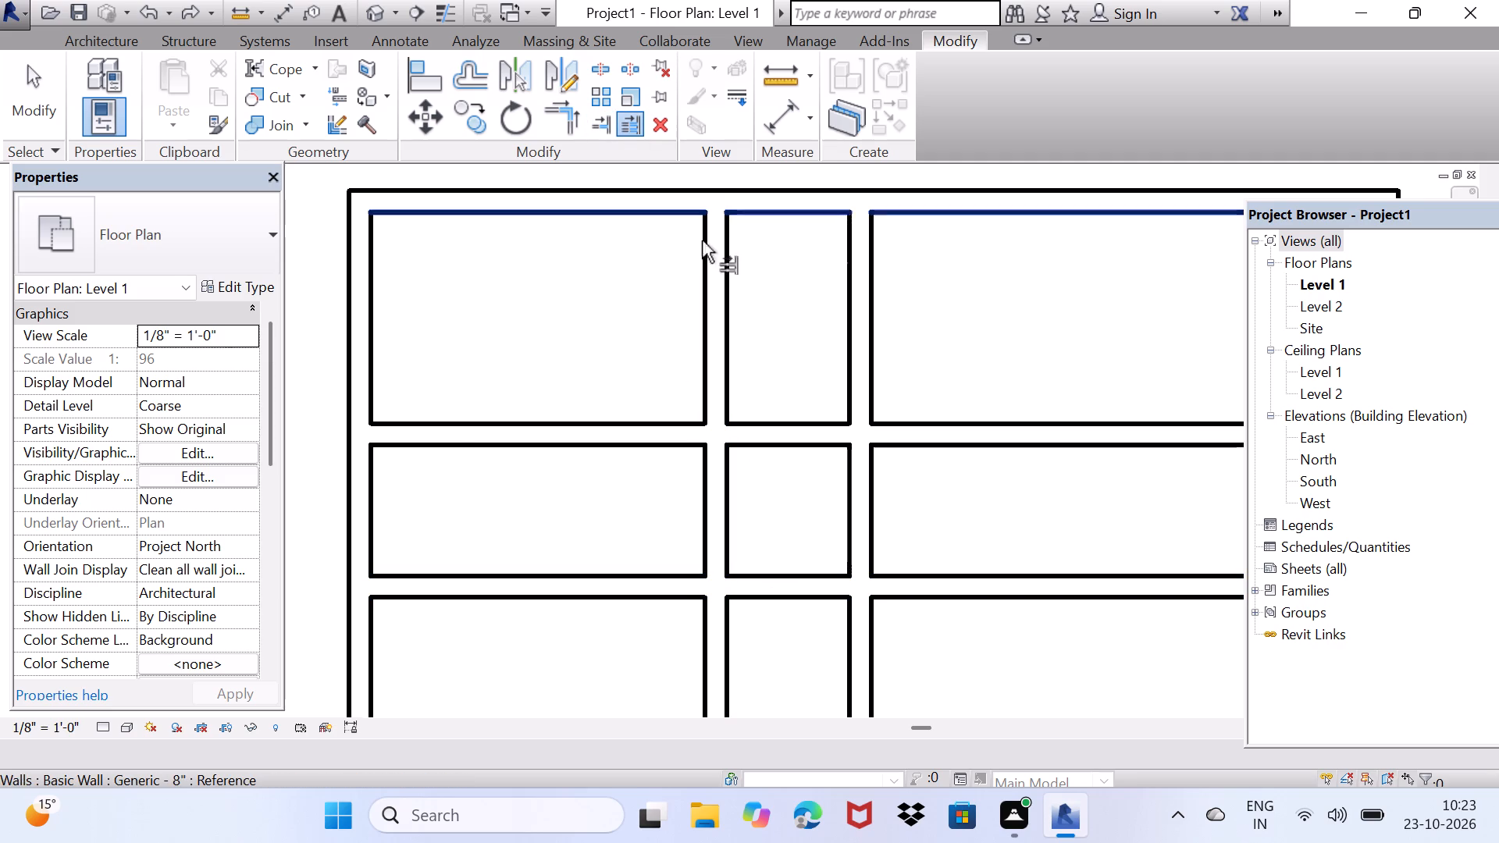
pyautogui.click(718, 407)
pyautogui.click(740, 429)
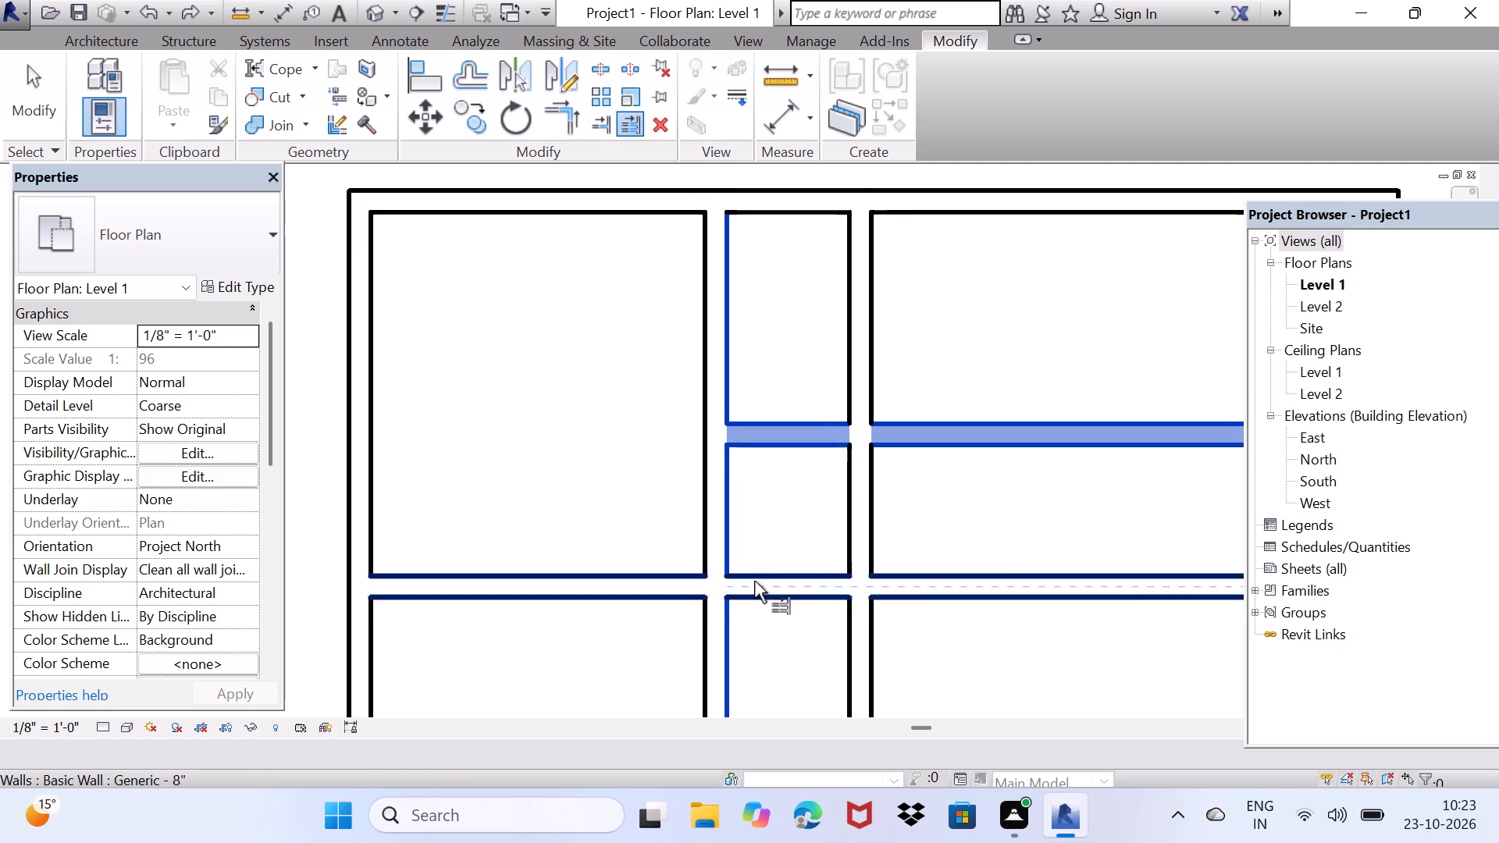
pyautogui.click(927, 438)
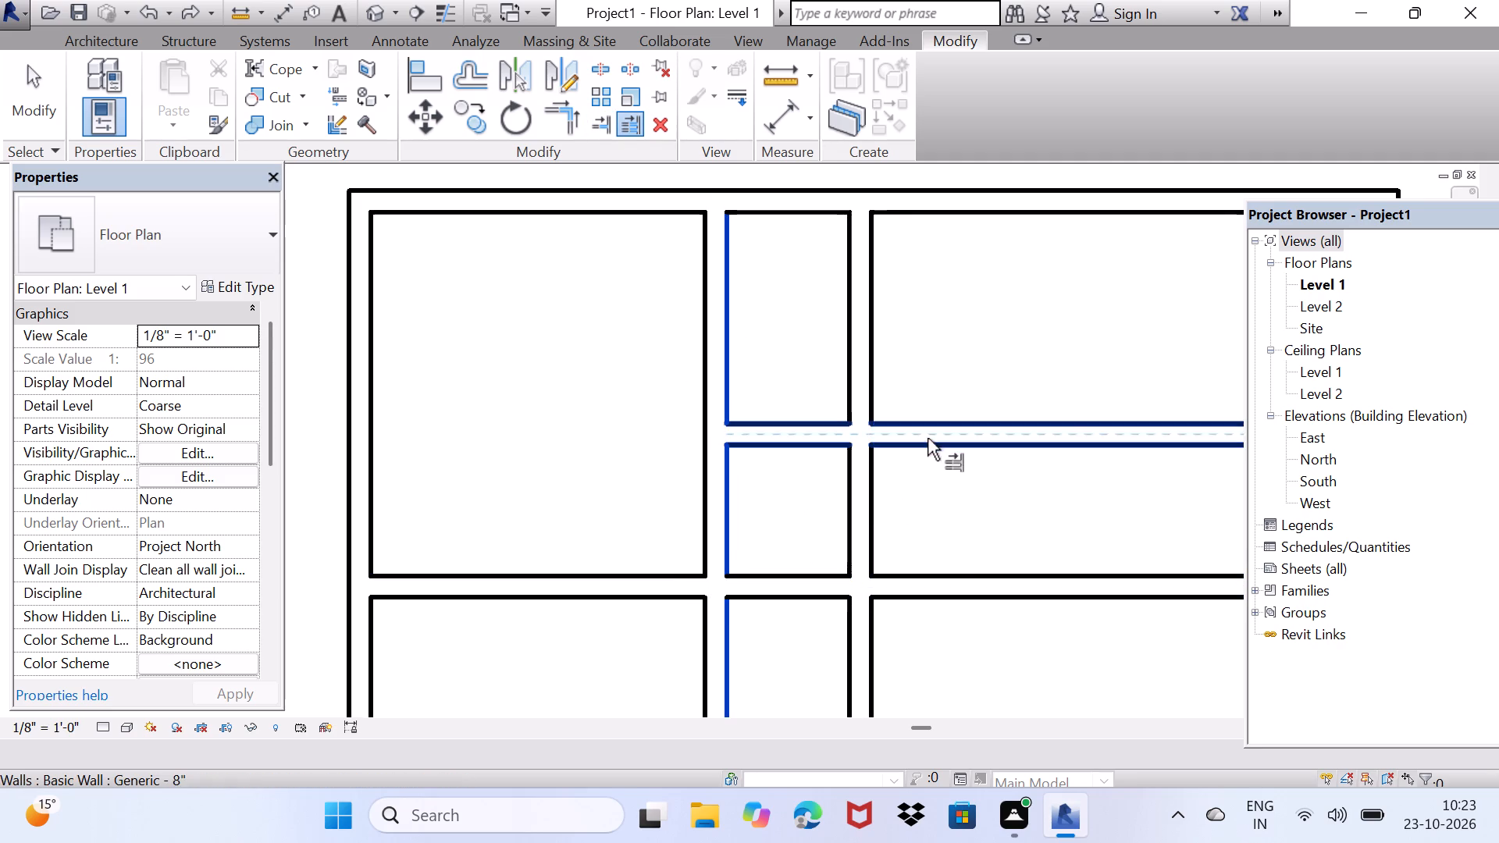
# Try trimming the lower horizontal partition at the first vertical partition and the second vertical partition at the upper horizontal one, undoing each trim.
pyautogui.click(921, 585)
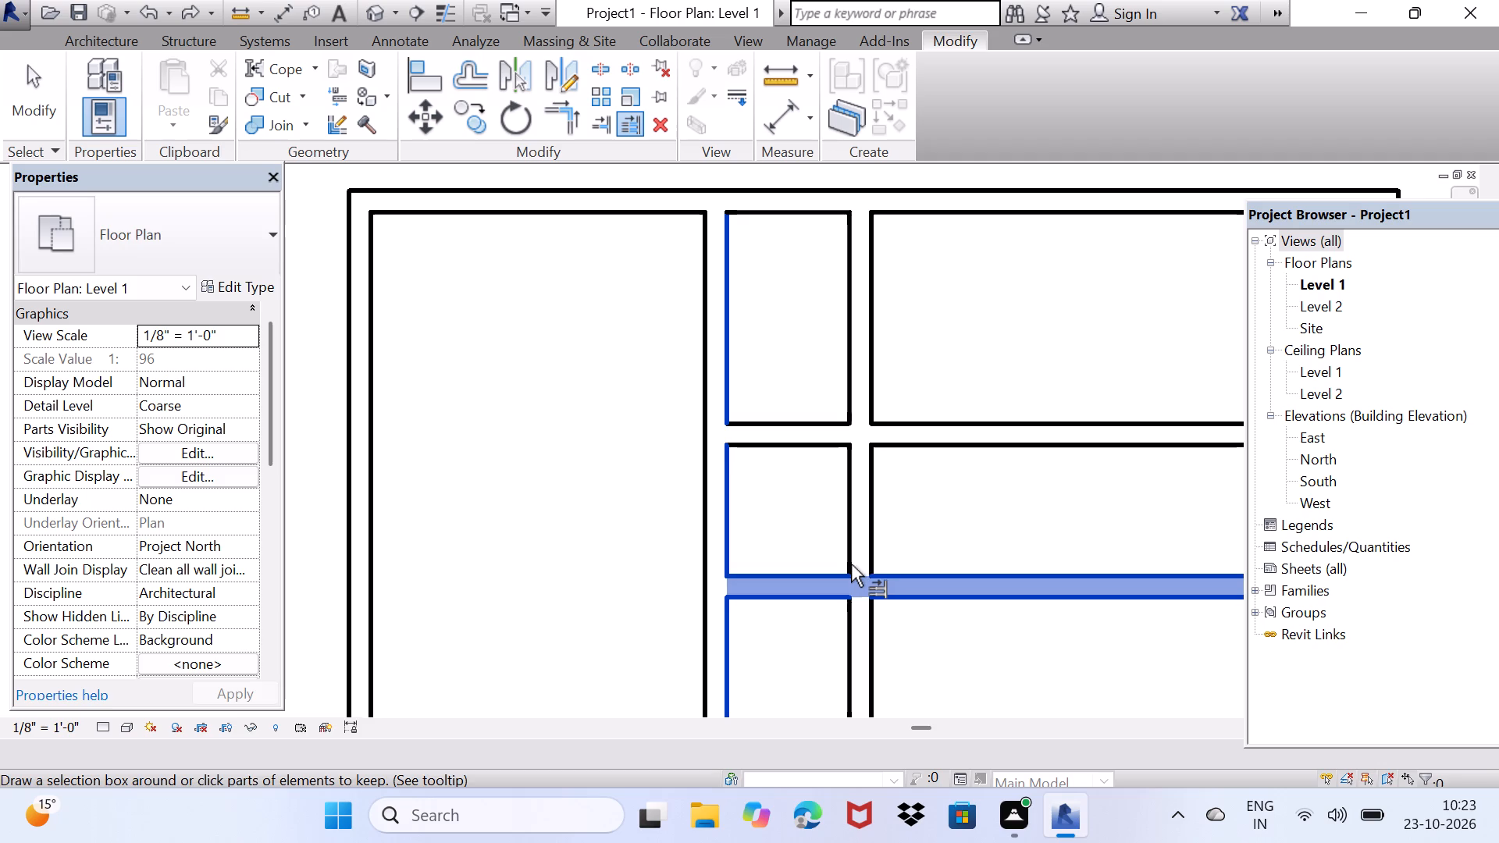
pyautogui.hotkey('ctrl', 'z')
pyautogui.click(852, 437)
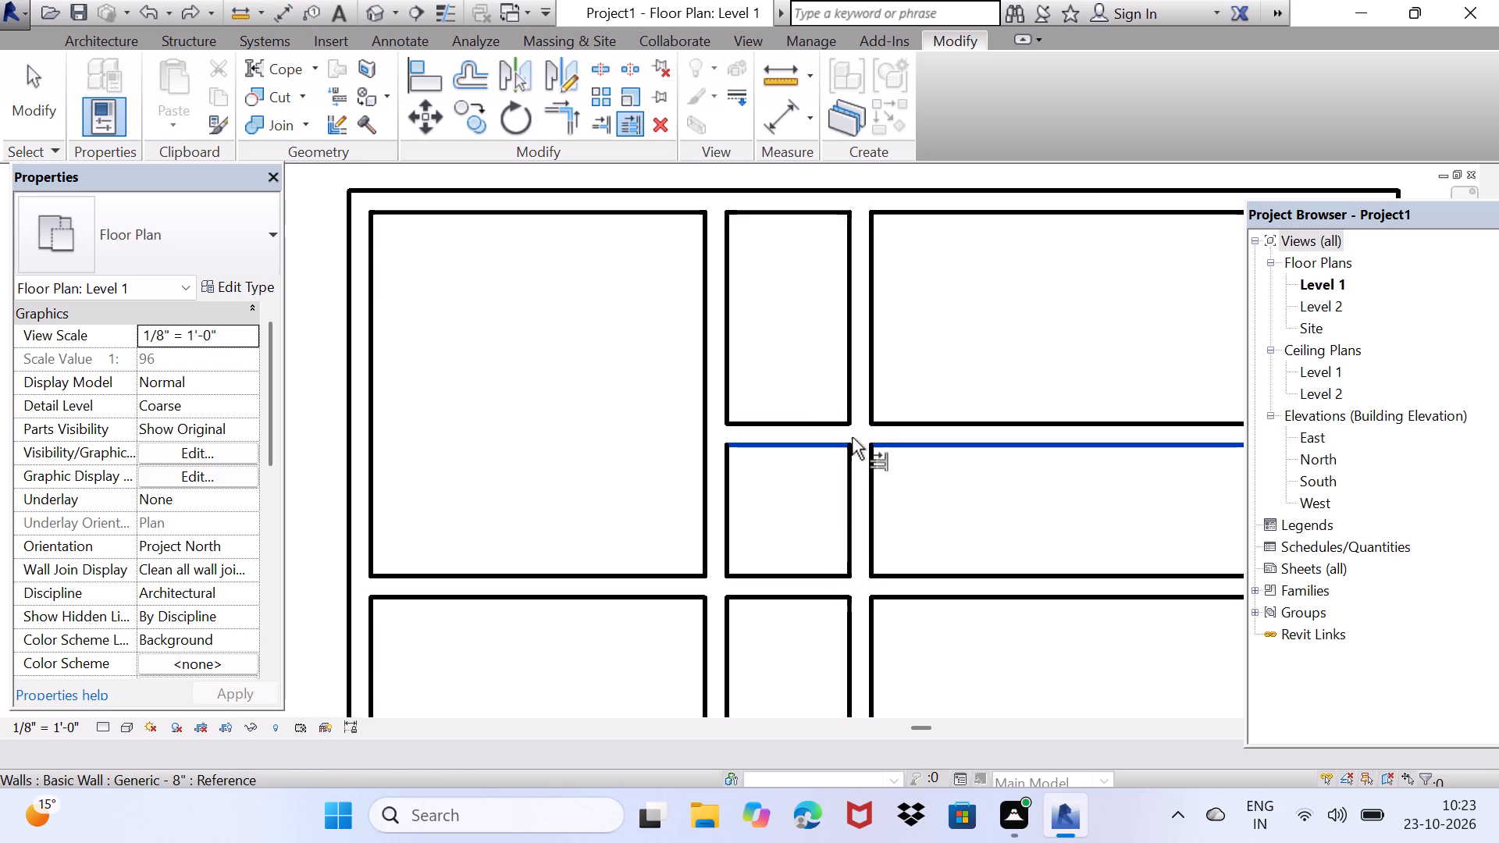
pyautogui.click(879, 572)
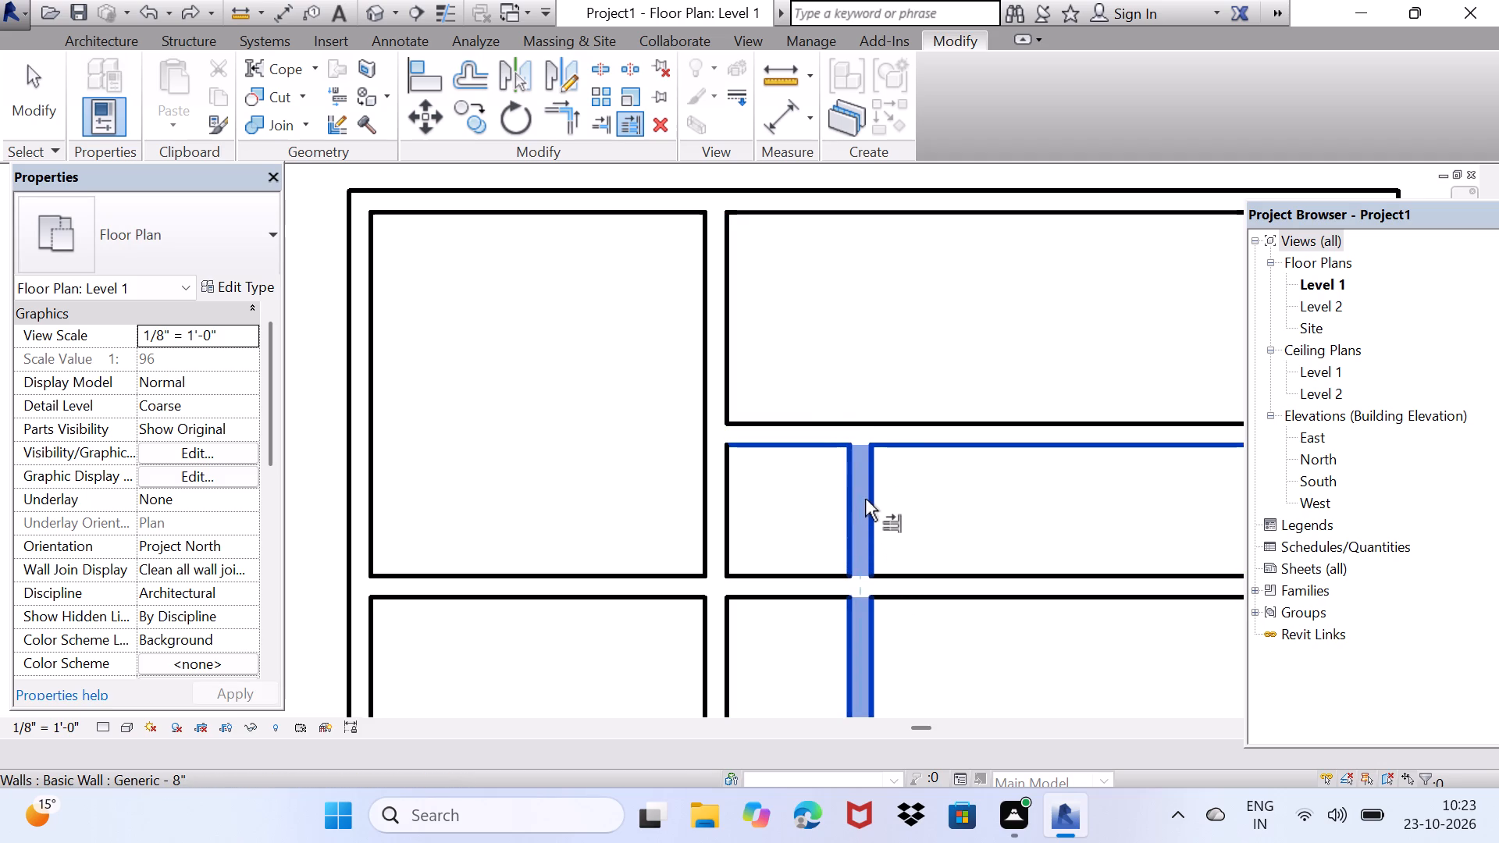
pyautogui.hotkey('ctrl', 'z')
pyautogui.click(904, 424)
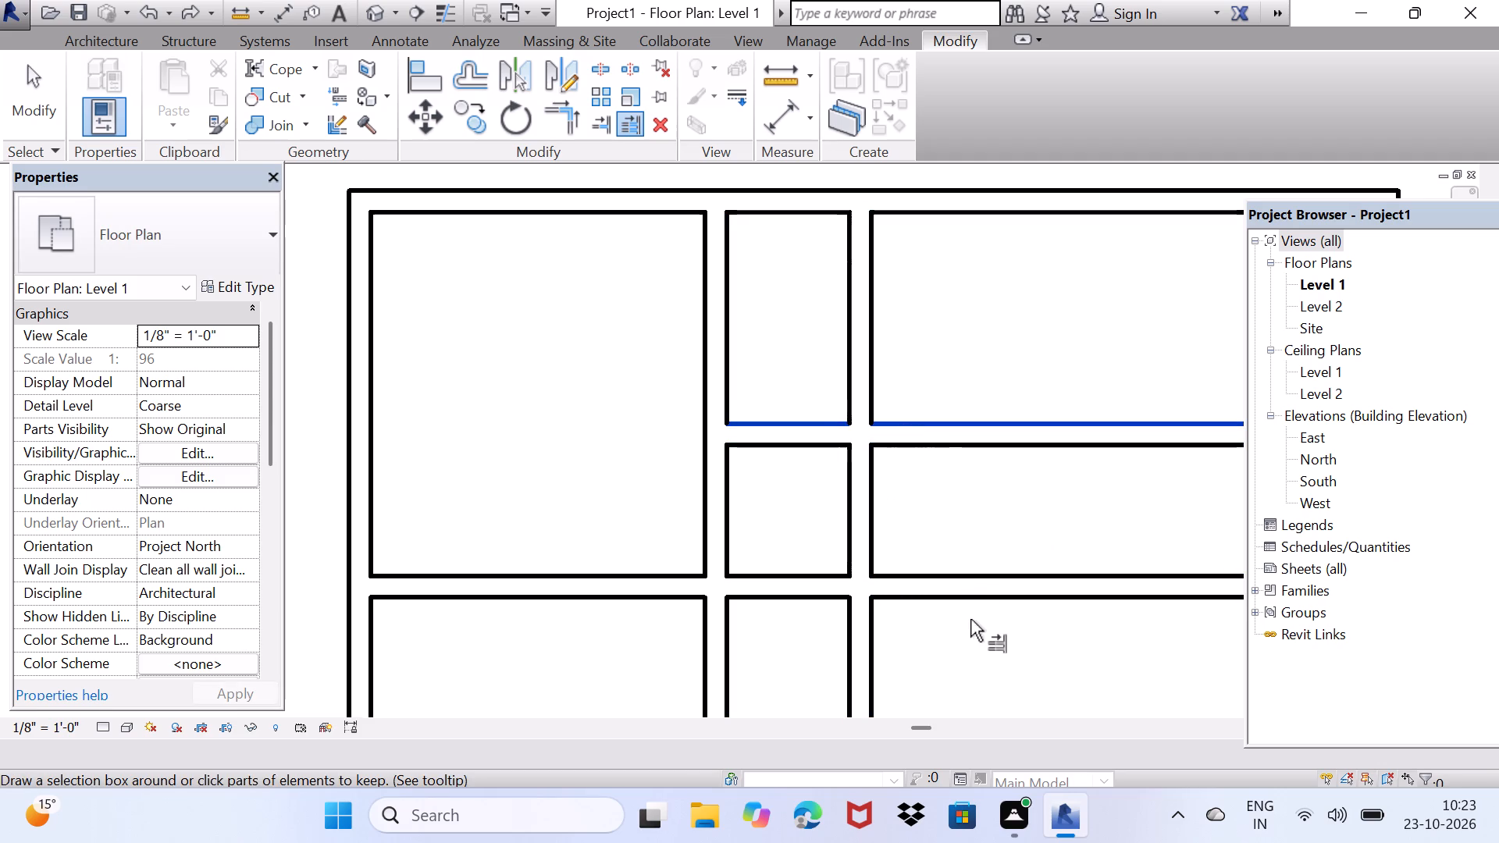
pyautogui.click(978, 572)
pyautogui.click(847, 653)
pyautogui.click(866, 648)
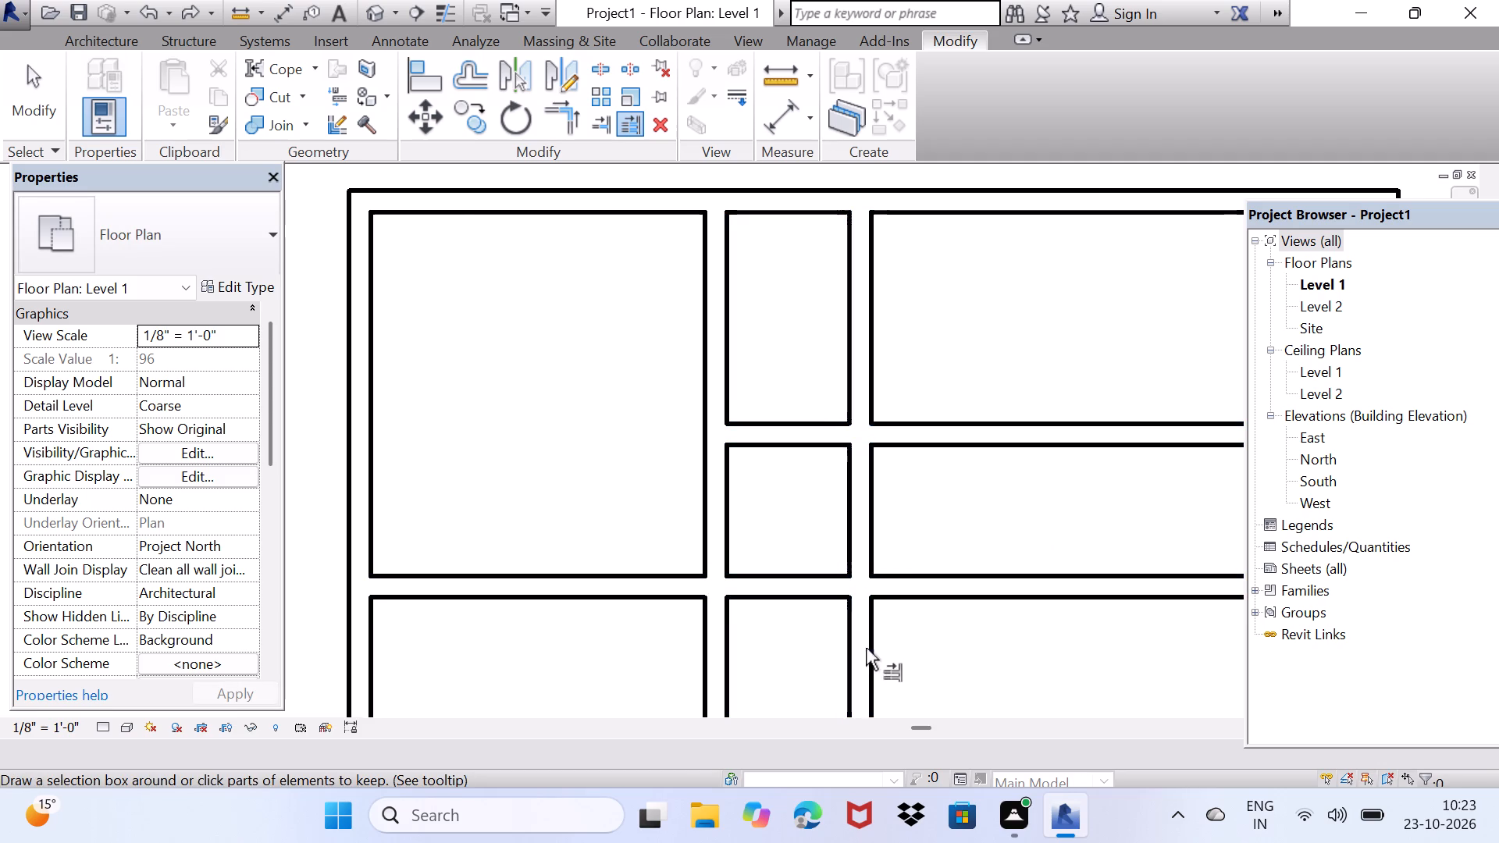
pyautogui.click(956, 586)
# Split the upper horizontal partition just past the second vertical partition and delete the segment running on to the exterior wall.
pyautogui.moveTo(936, 585); pyautogui.dragTo(771, 541, button='middle')
pyautogui.press('space')
pyautogui.scroll(2, 703, 353)
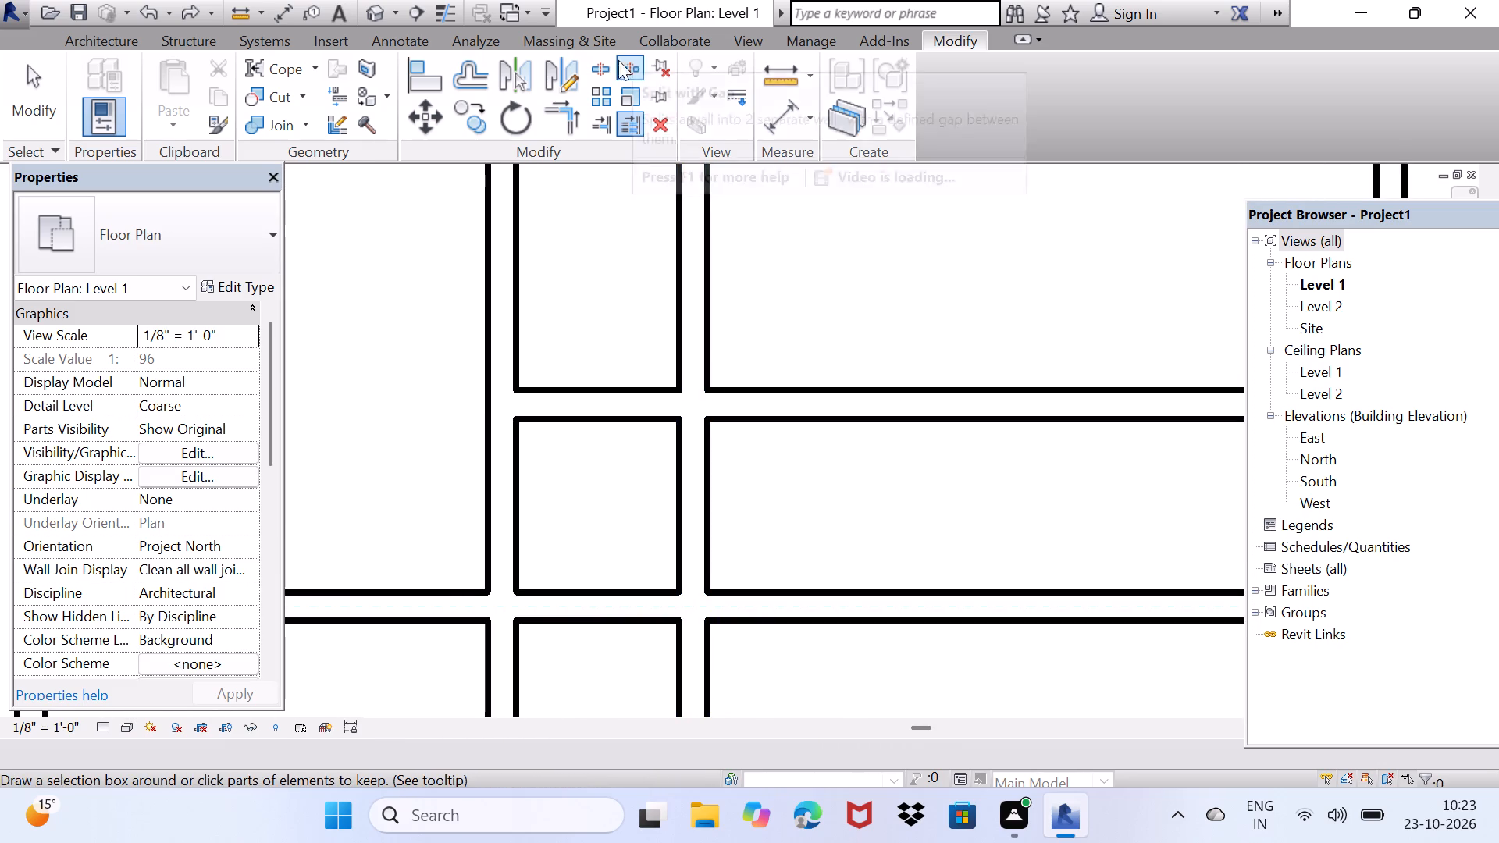
pyautogui.click(601, 66)
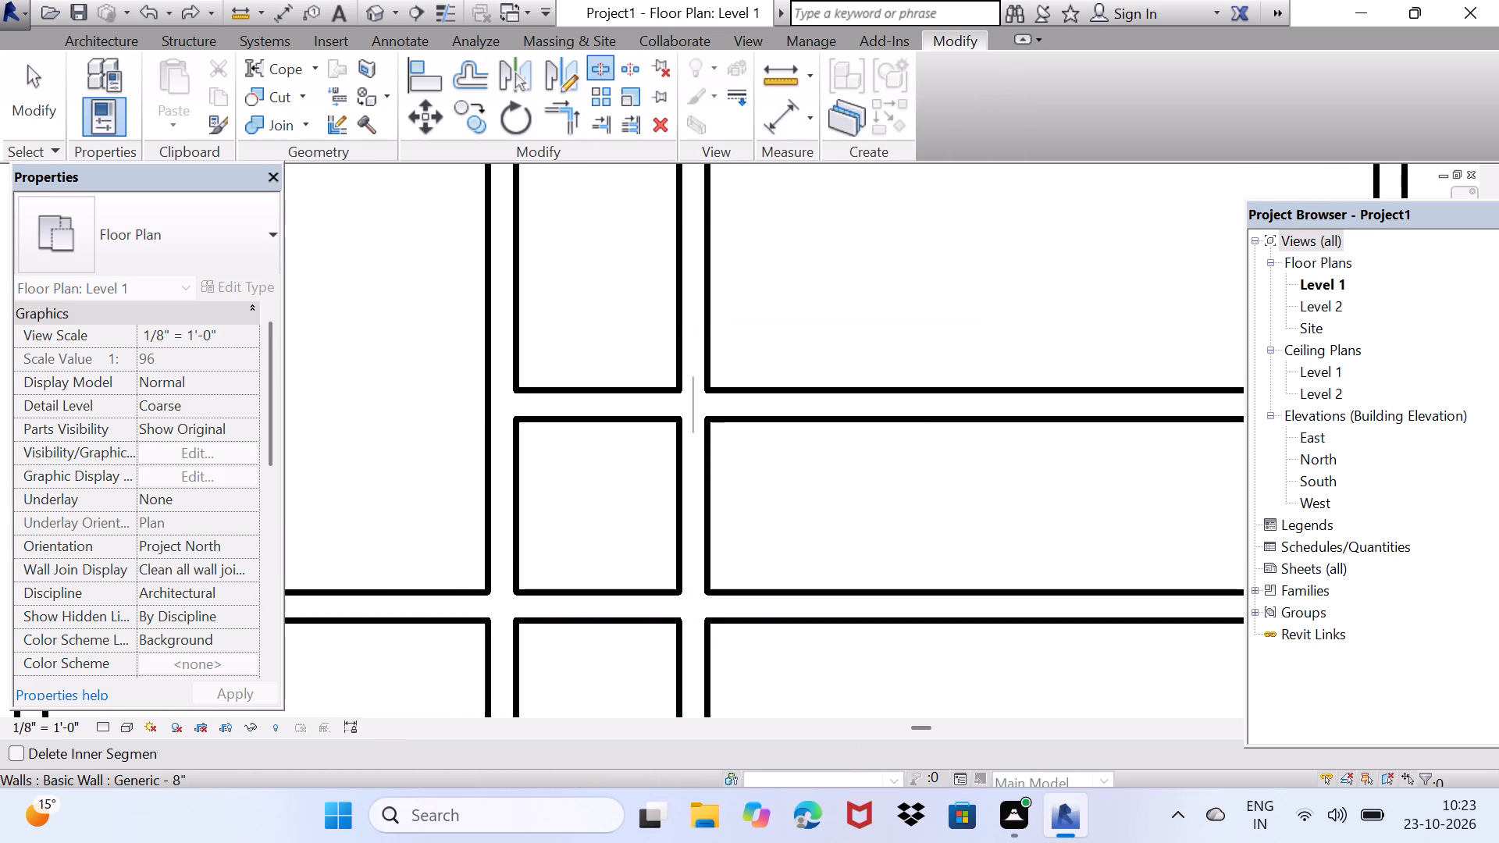
pyautogui.scroll(10, 713, 389)
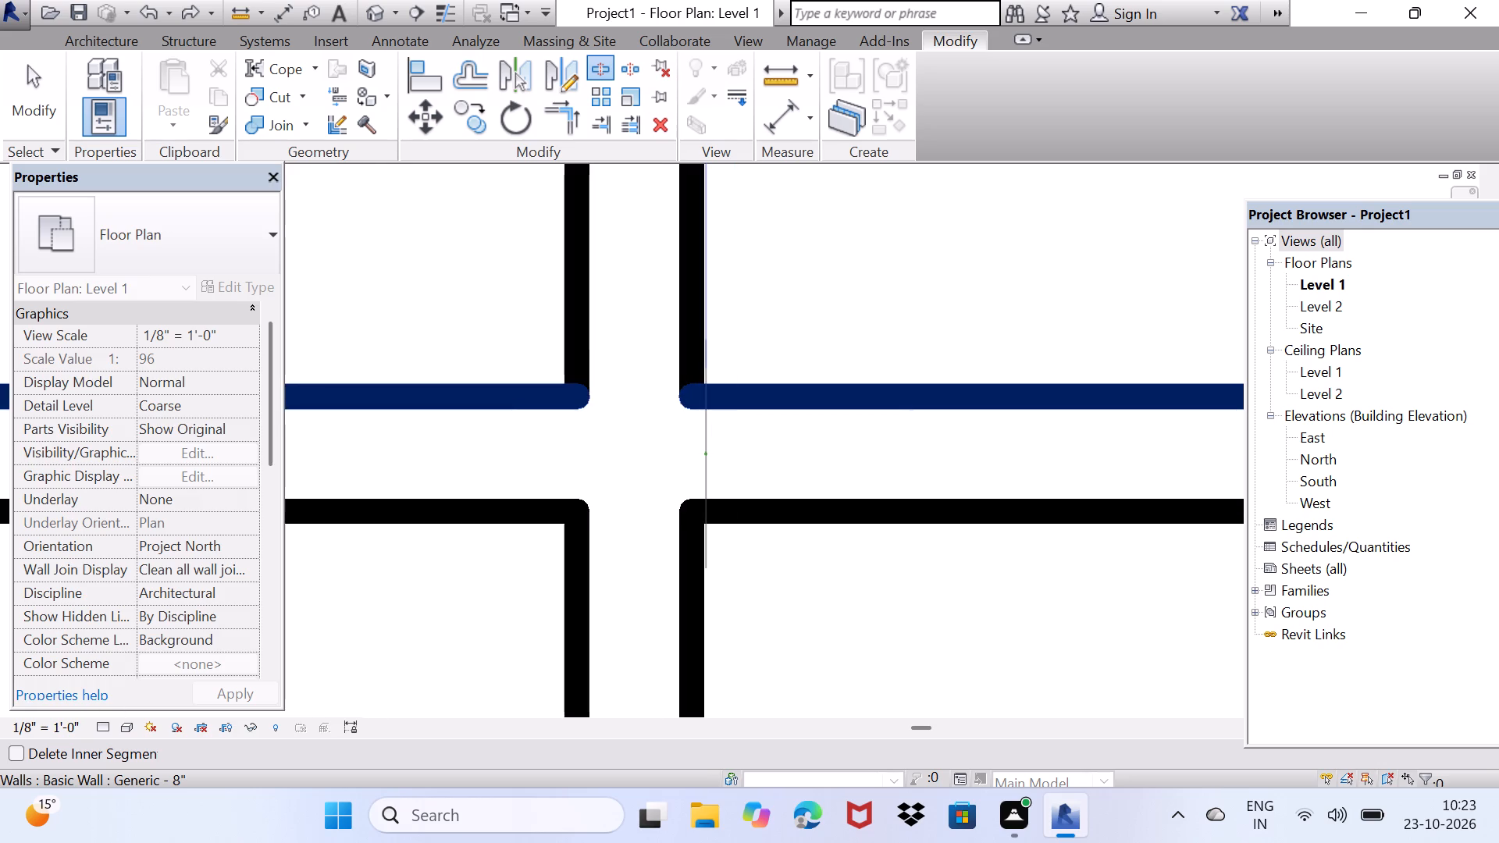
pyautogui.click(703, 393)
pyautogui.press('space')
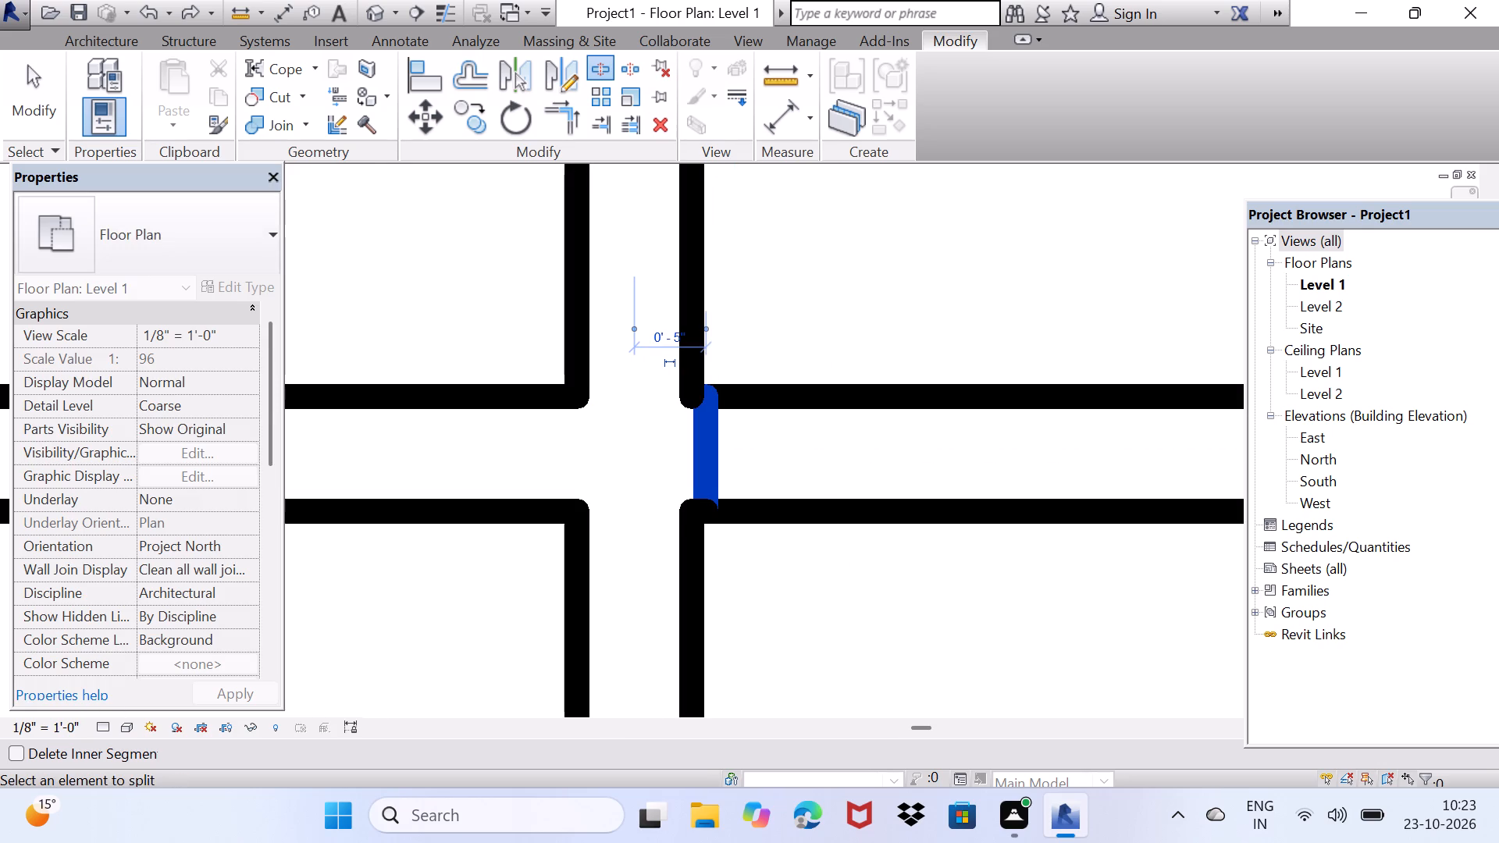
pyautogui.press('Escape')
pyautogui.press('Escape')
pyautogui.click(862, 448)
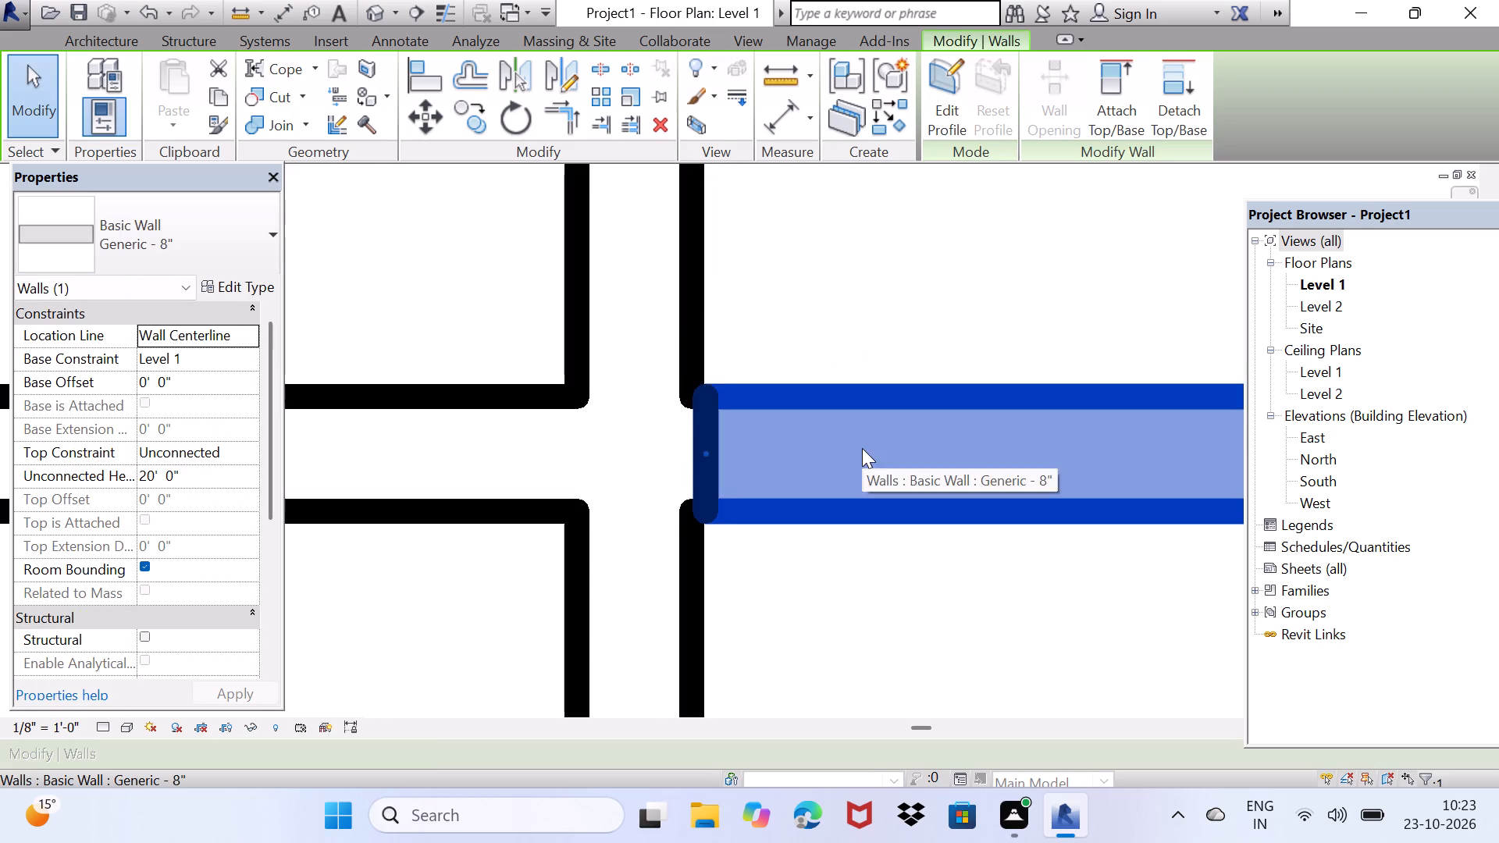
pyautogui.scroll(-4, 862, 448)
pyautogui.press('Delete')
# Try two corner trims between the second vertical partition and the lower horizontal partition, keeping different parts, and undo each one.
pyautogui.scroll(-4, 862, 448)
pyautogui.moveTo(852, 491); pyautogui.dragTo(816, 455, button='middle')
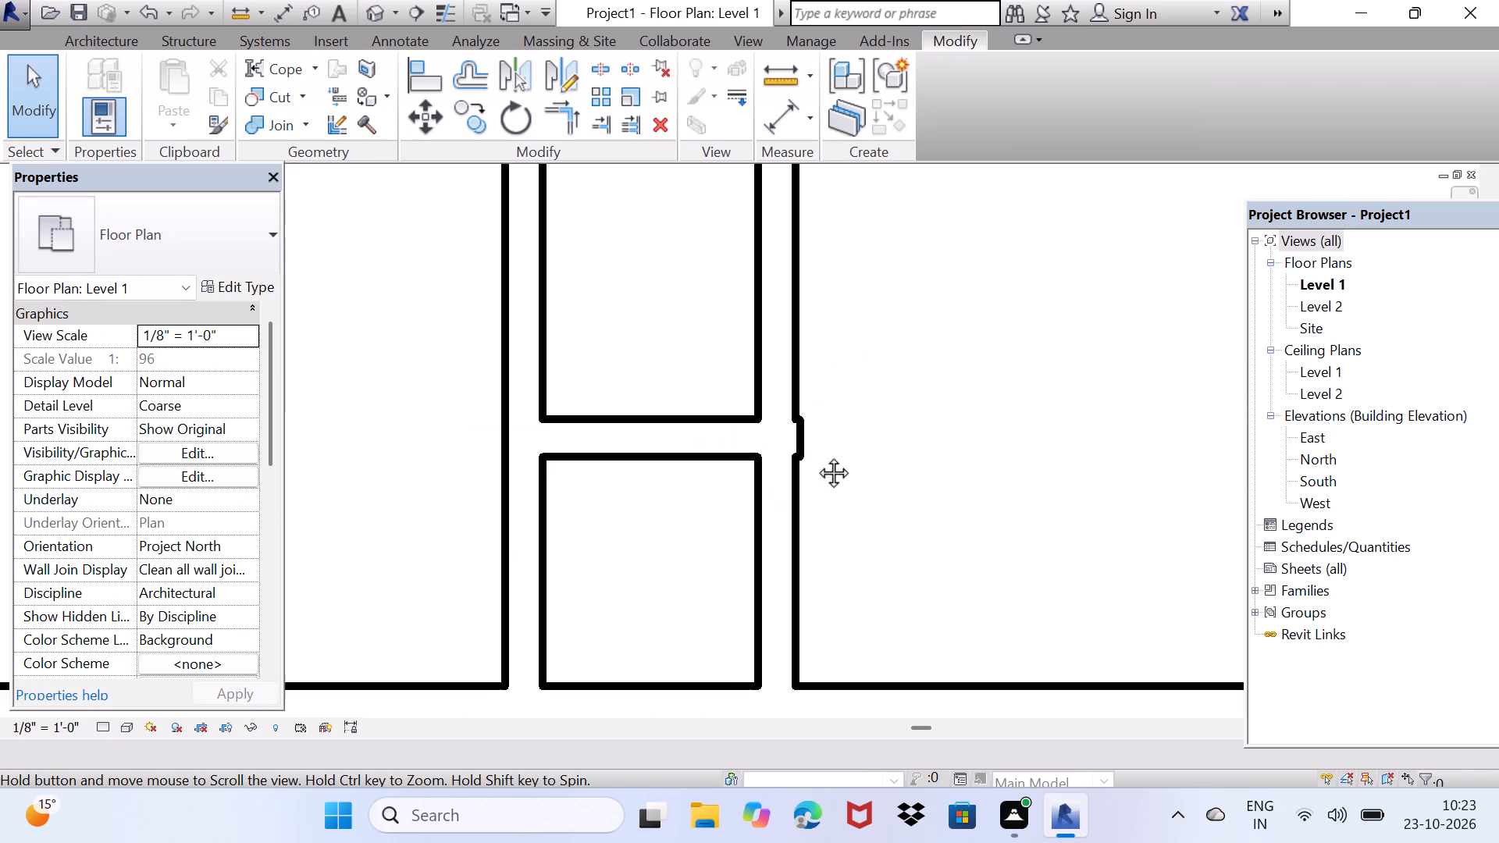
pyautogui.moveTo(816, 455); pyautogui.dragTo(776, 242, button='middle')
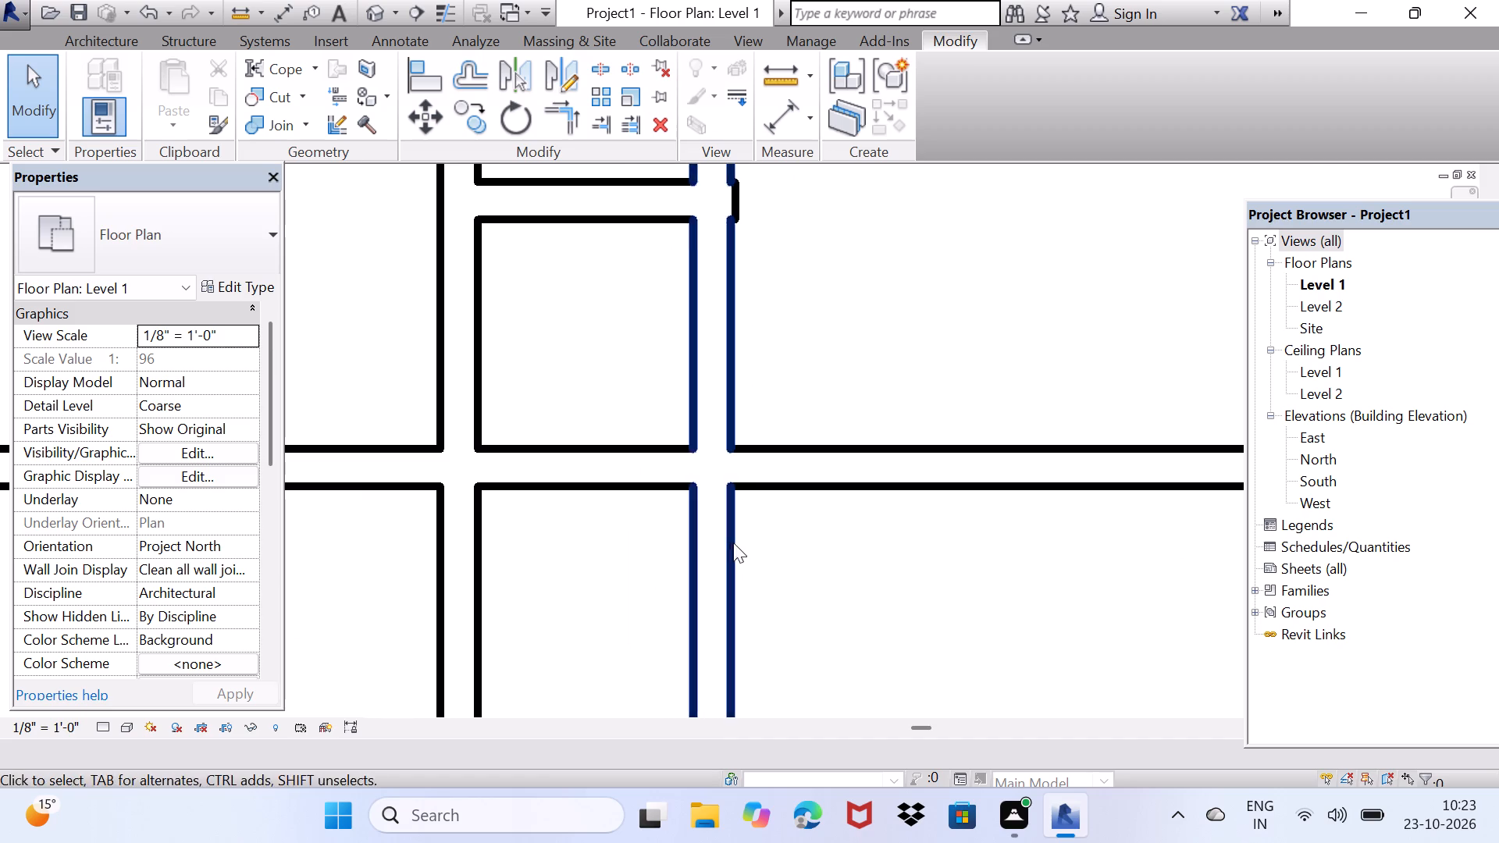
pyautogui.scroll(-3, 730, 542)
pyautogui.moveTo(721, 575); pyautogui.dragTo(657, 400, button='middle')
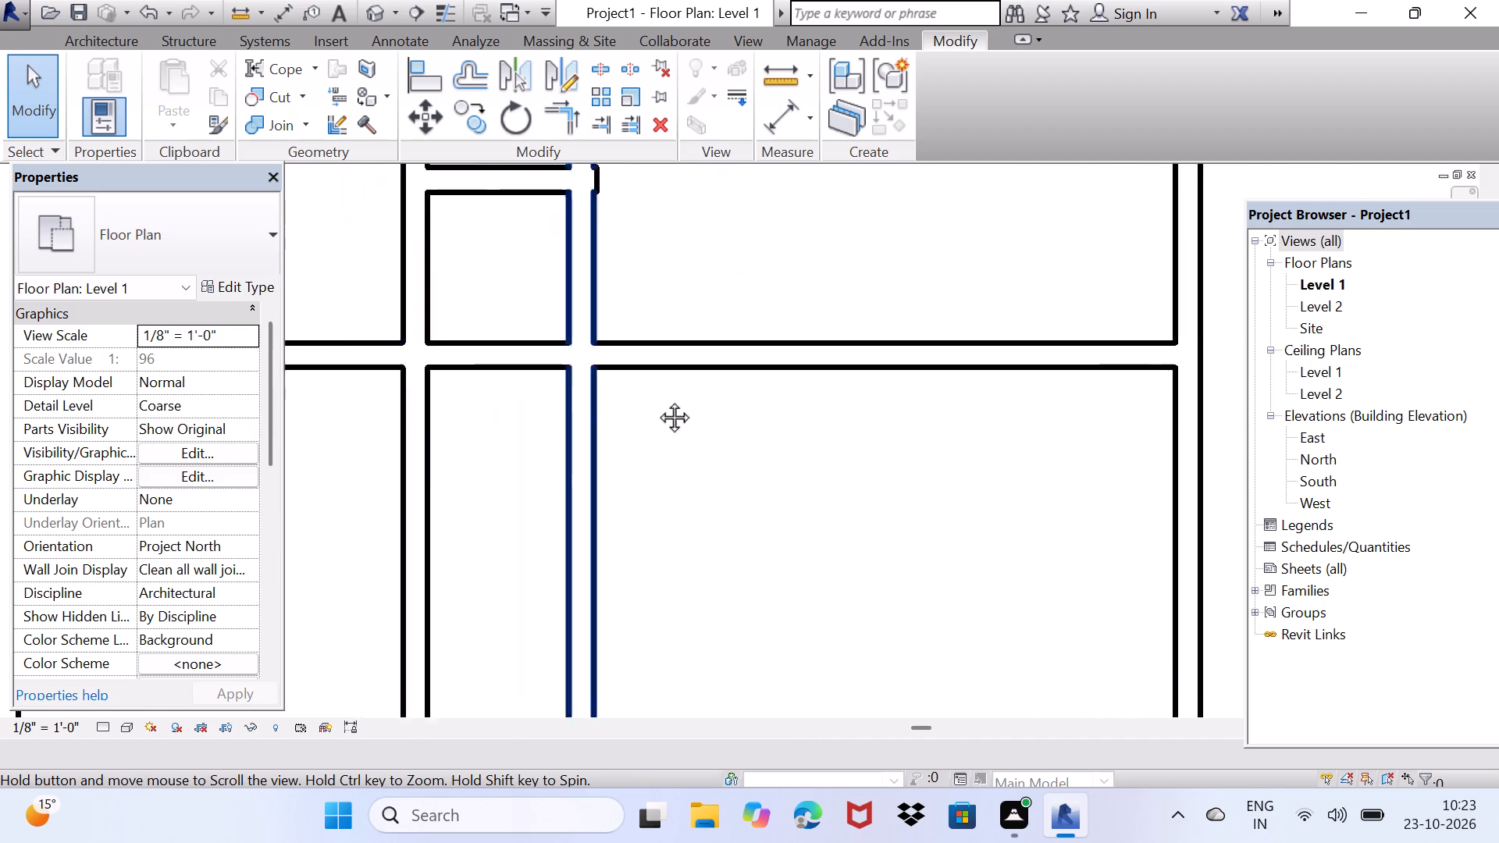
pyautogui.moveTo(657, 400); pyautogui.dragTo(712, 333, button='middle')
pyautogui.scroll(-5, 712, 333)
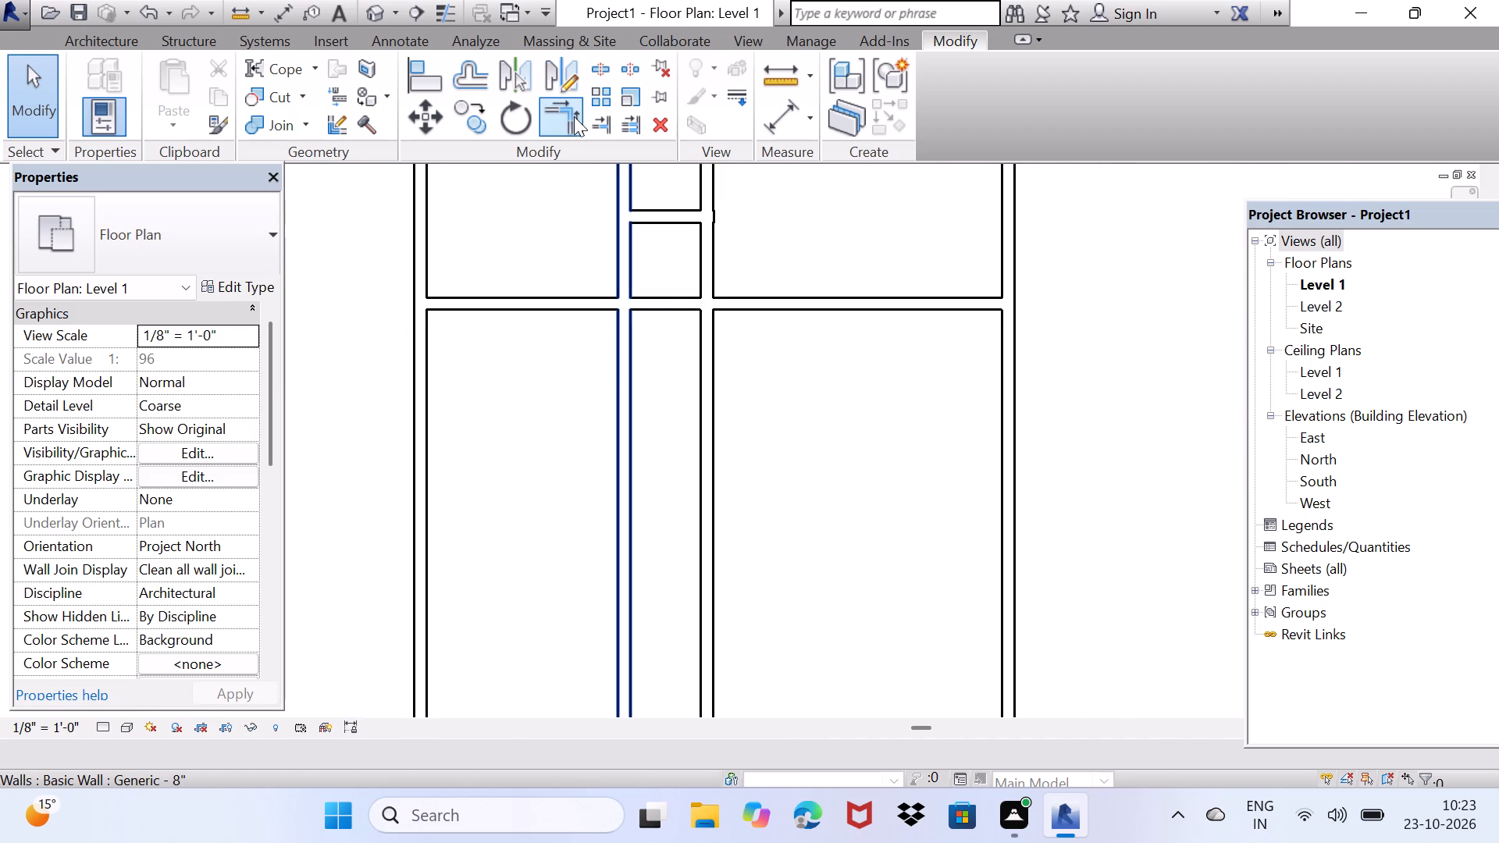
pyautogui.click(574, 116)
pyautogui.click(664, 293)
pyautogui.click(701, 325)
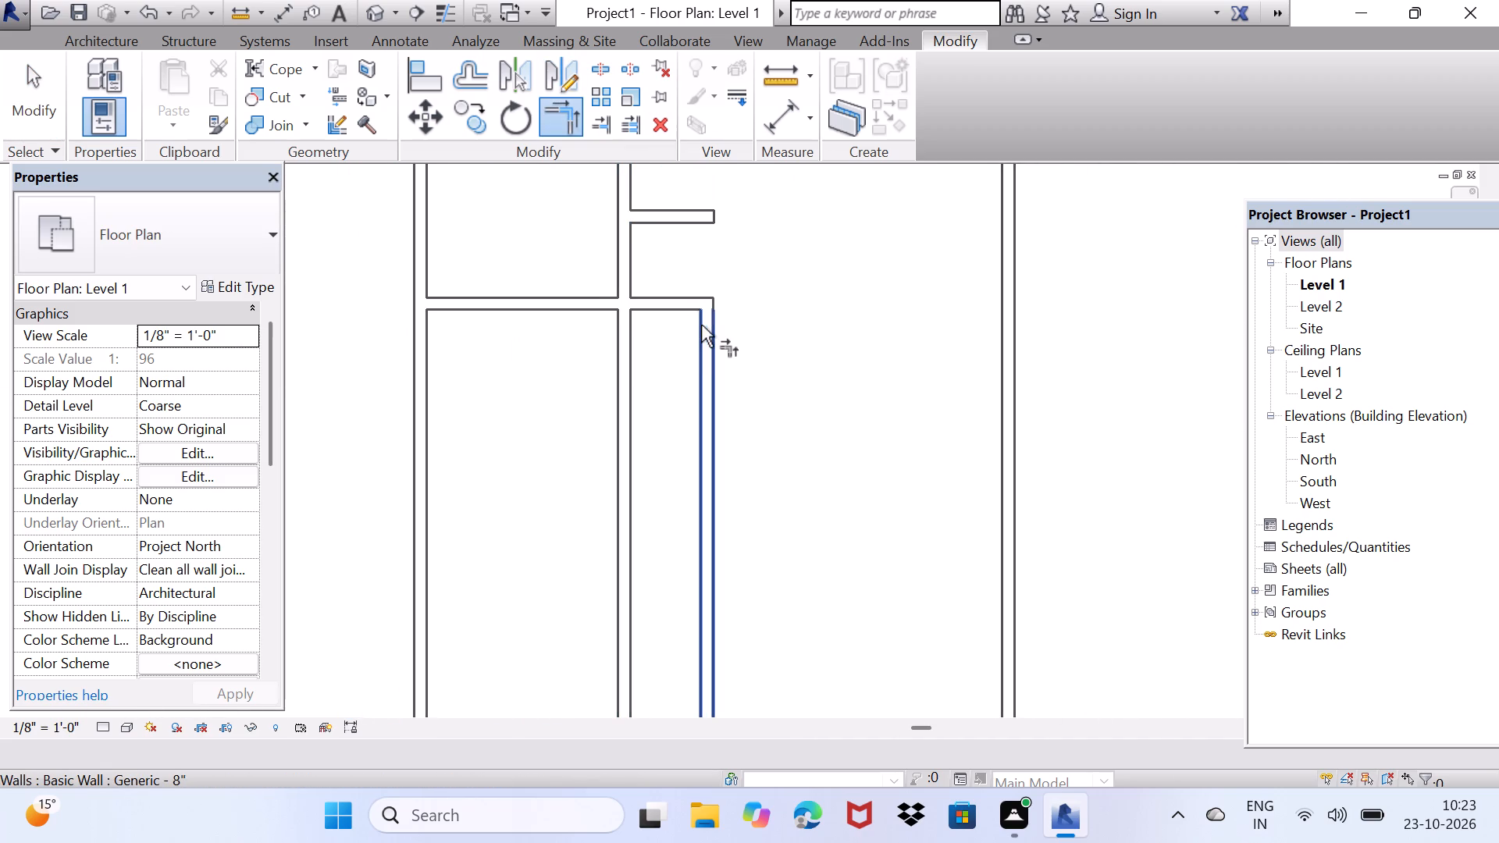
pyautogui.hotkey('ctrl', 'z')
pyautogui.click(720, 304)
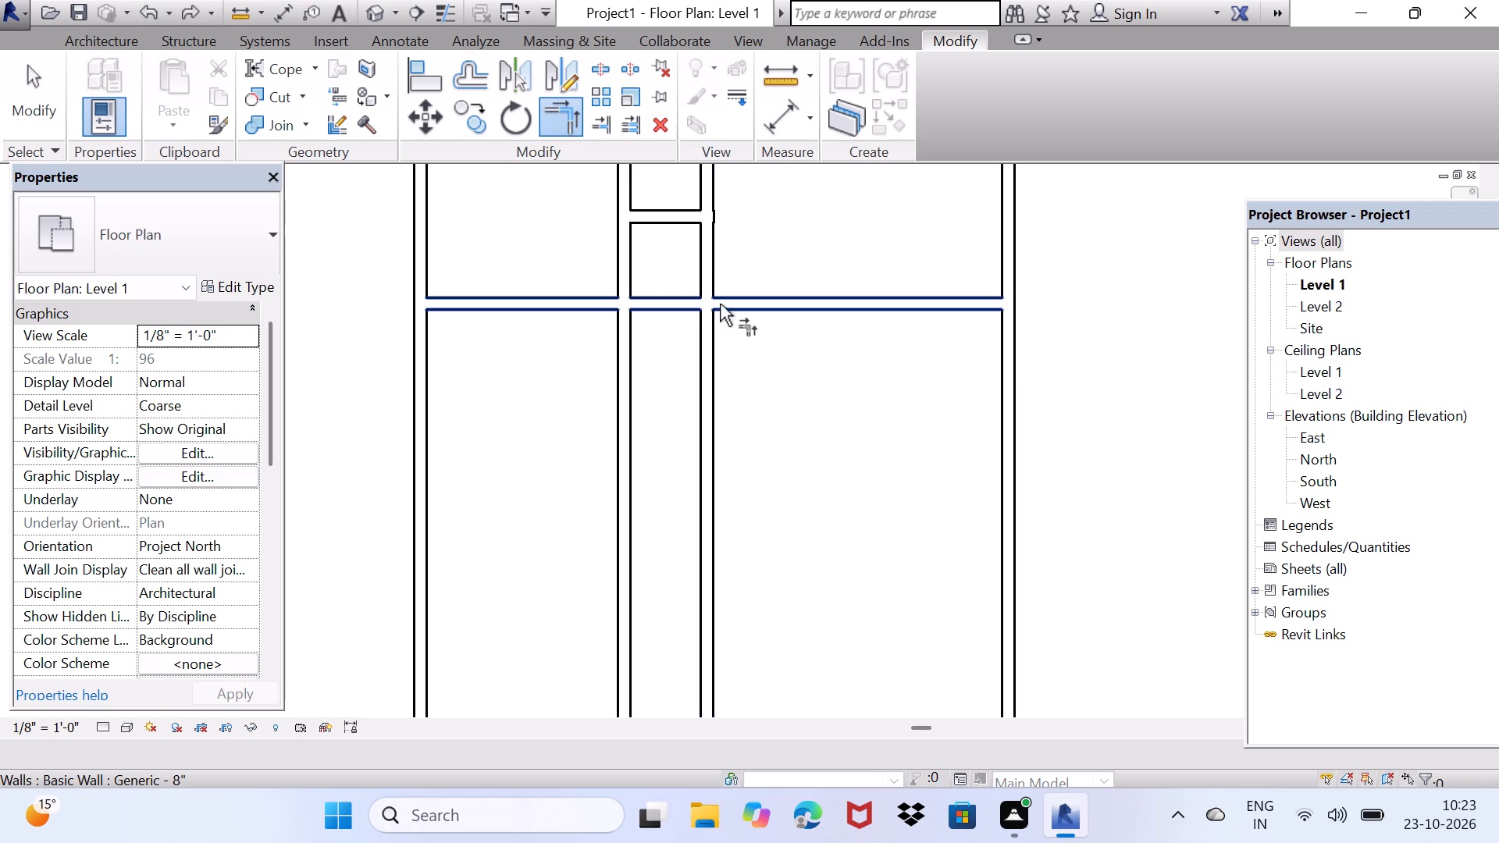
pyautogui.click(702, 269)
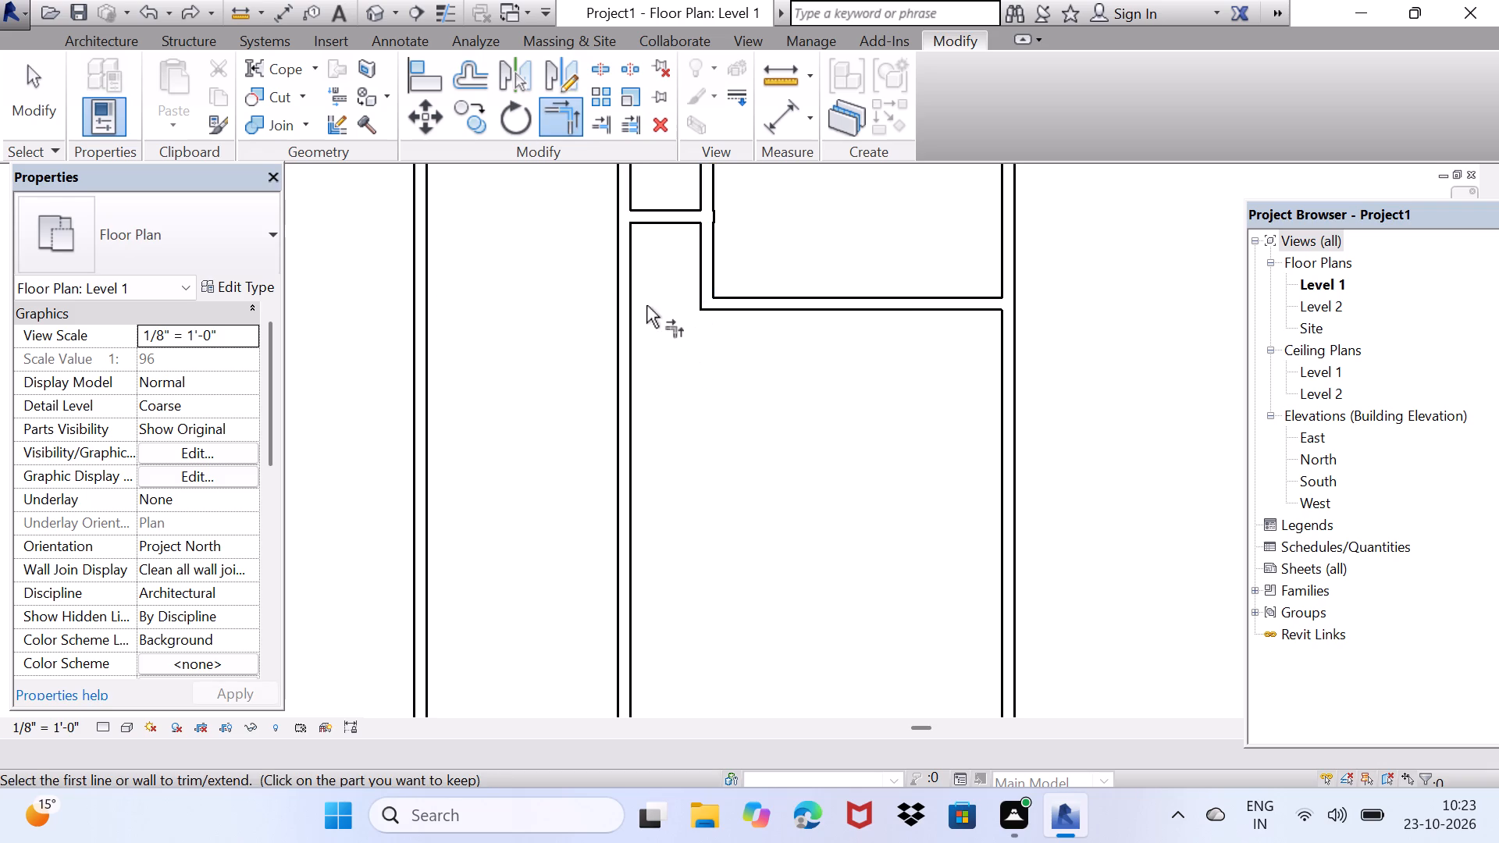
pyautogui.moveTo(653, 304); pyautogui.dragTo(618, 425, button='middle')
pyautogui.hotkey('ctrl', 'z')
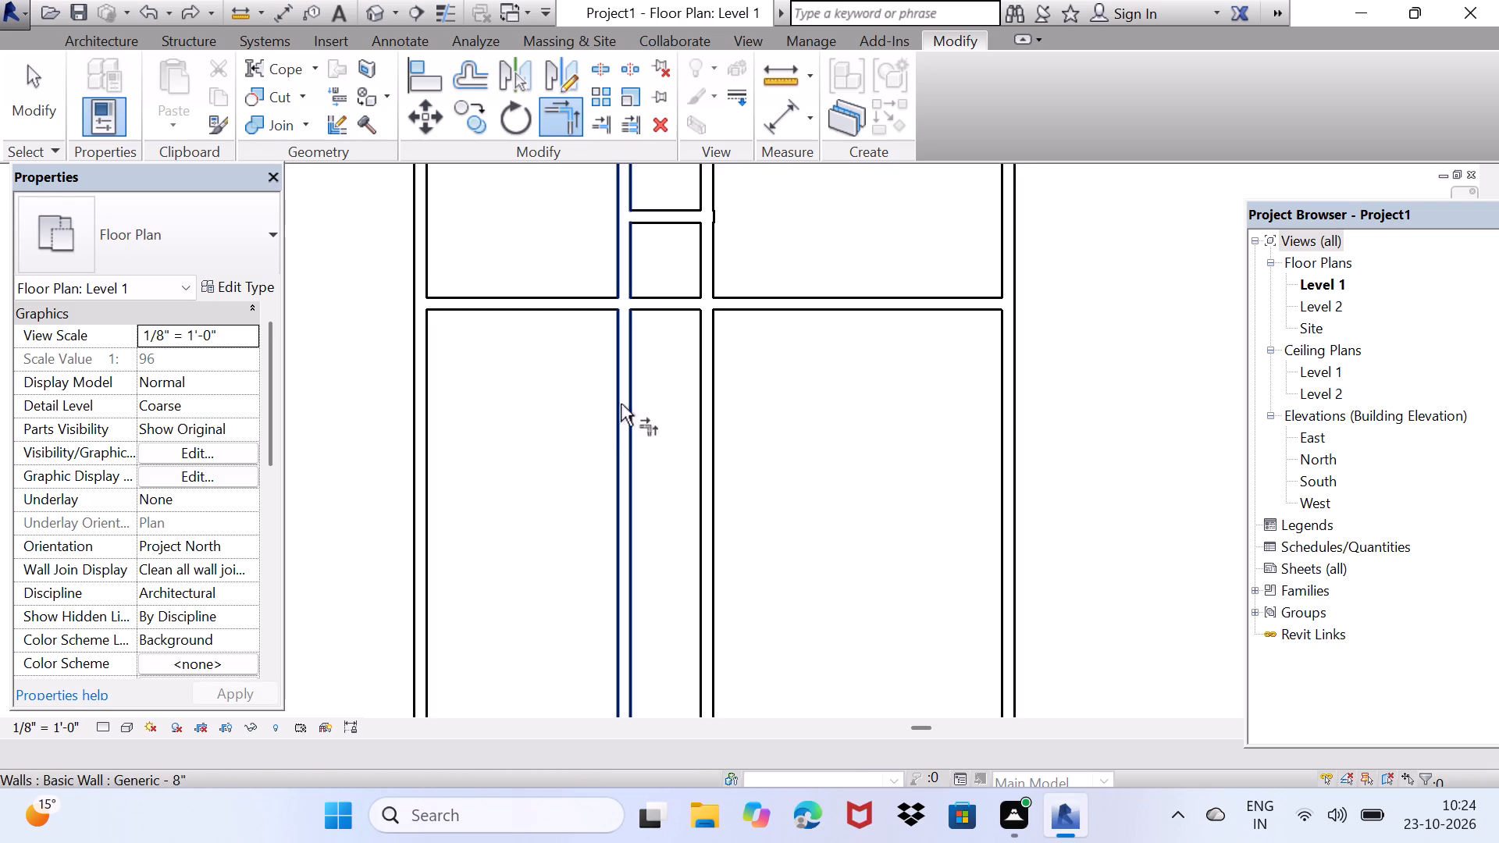
# Split the second vertical partition with a 0' 1" joint gap just below the lower horizontal partition and delete the segment beneath.
pyautogui.press('space')
pyautogui.moveTo(710, 261); pyautogui.dragTo(678, 368, button='middle')
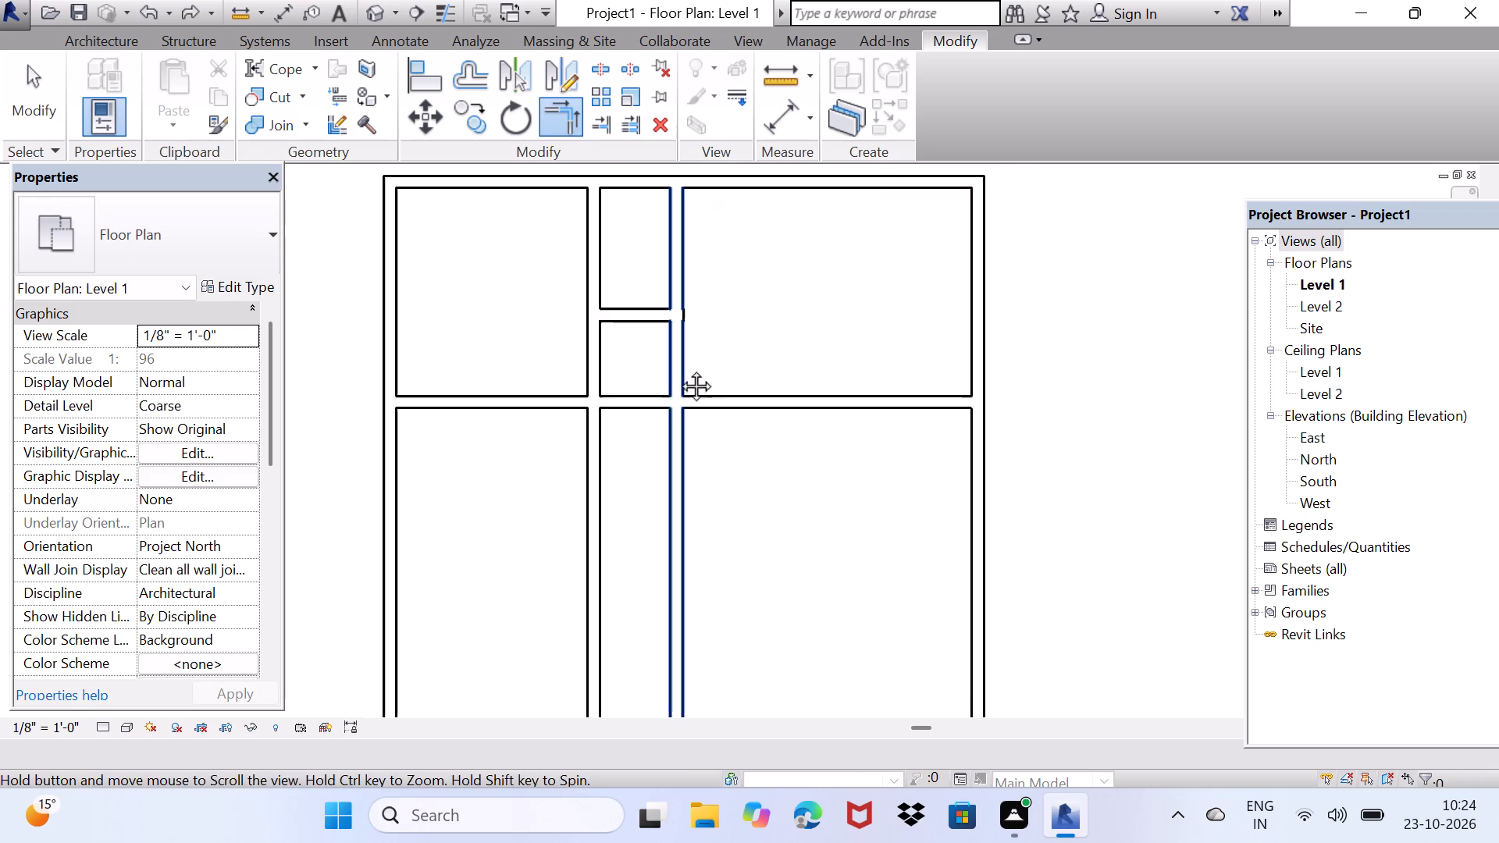
pyautogui.moveTo(678, 368); pyautogui.dragTo(678, 371, button='middle')
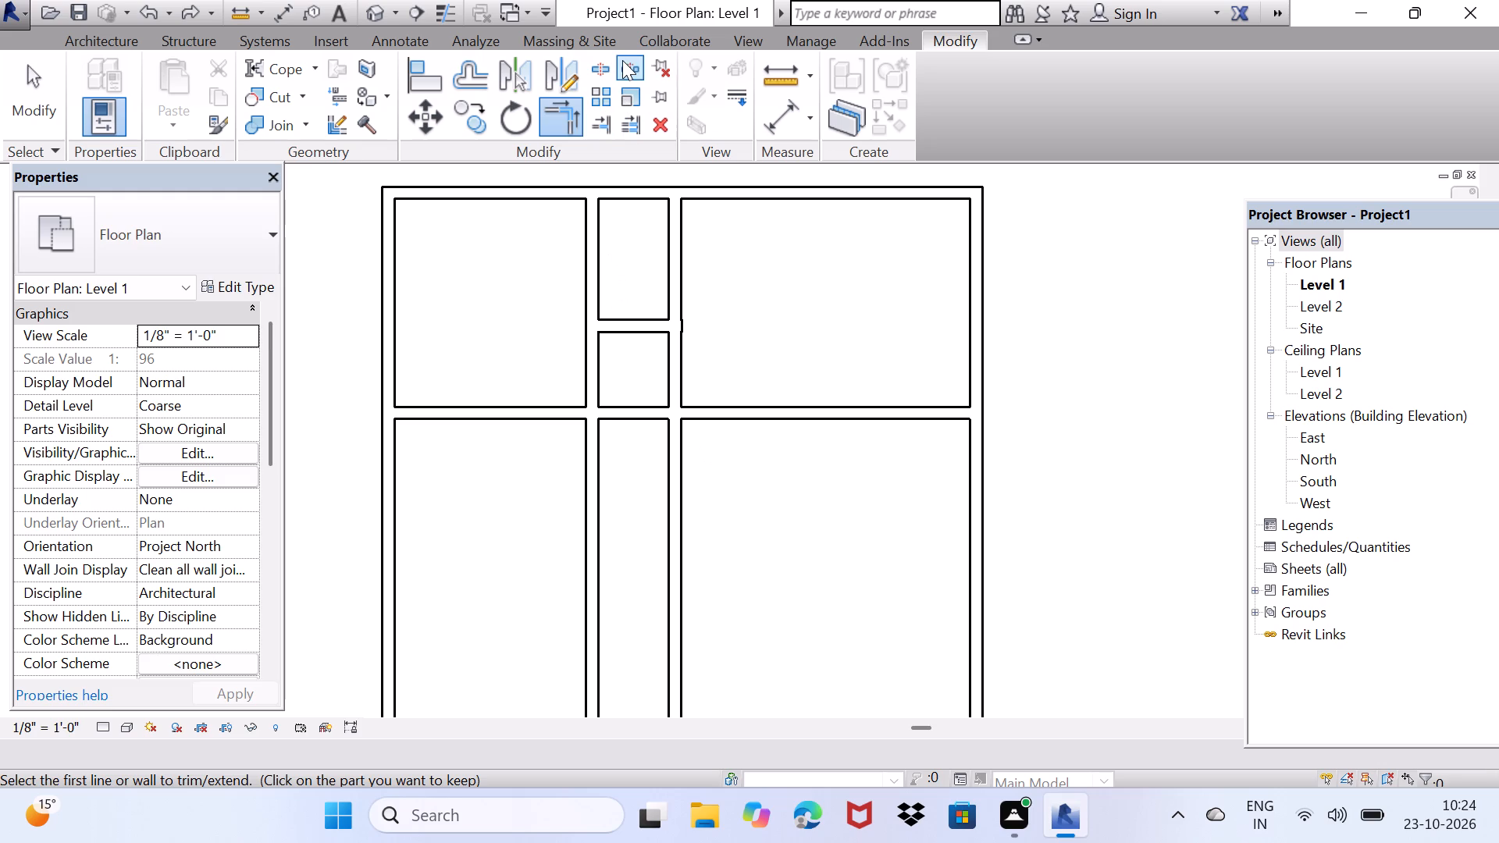
pyautogui.click(622, 60)
pyautogui.scroll(7, 663, 443)
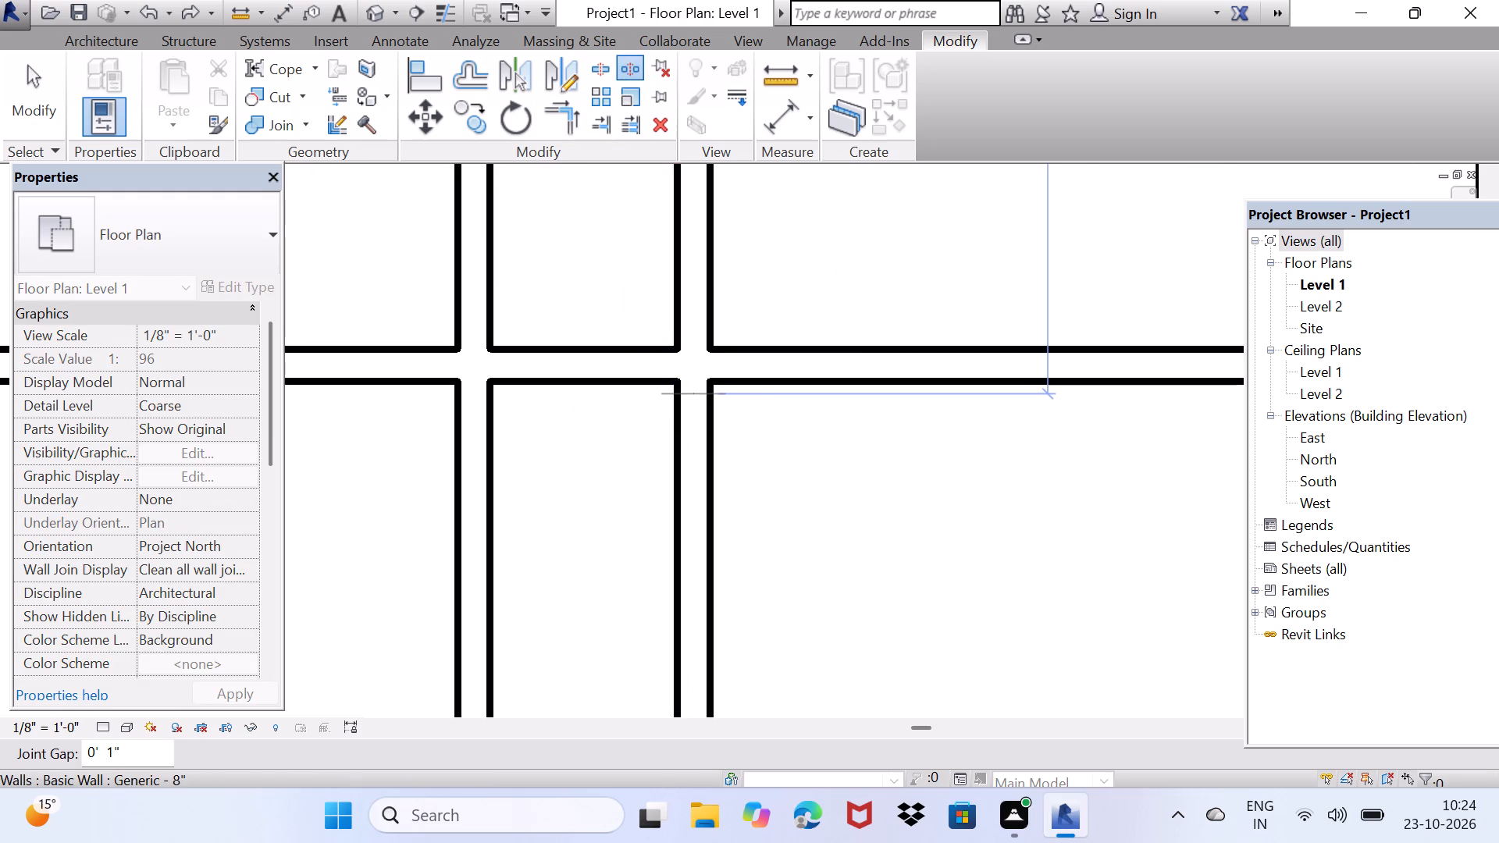
pyautogui.click(680, 395)
pyautogui.press('space')
pyautogui.press('Escape')
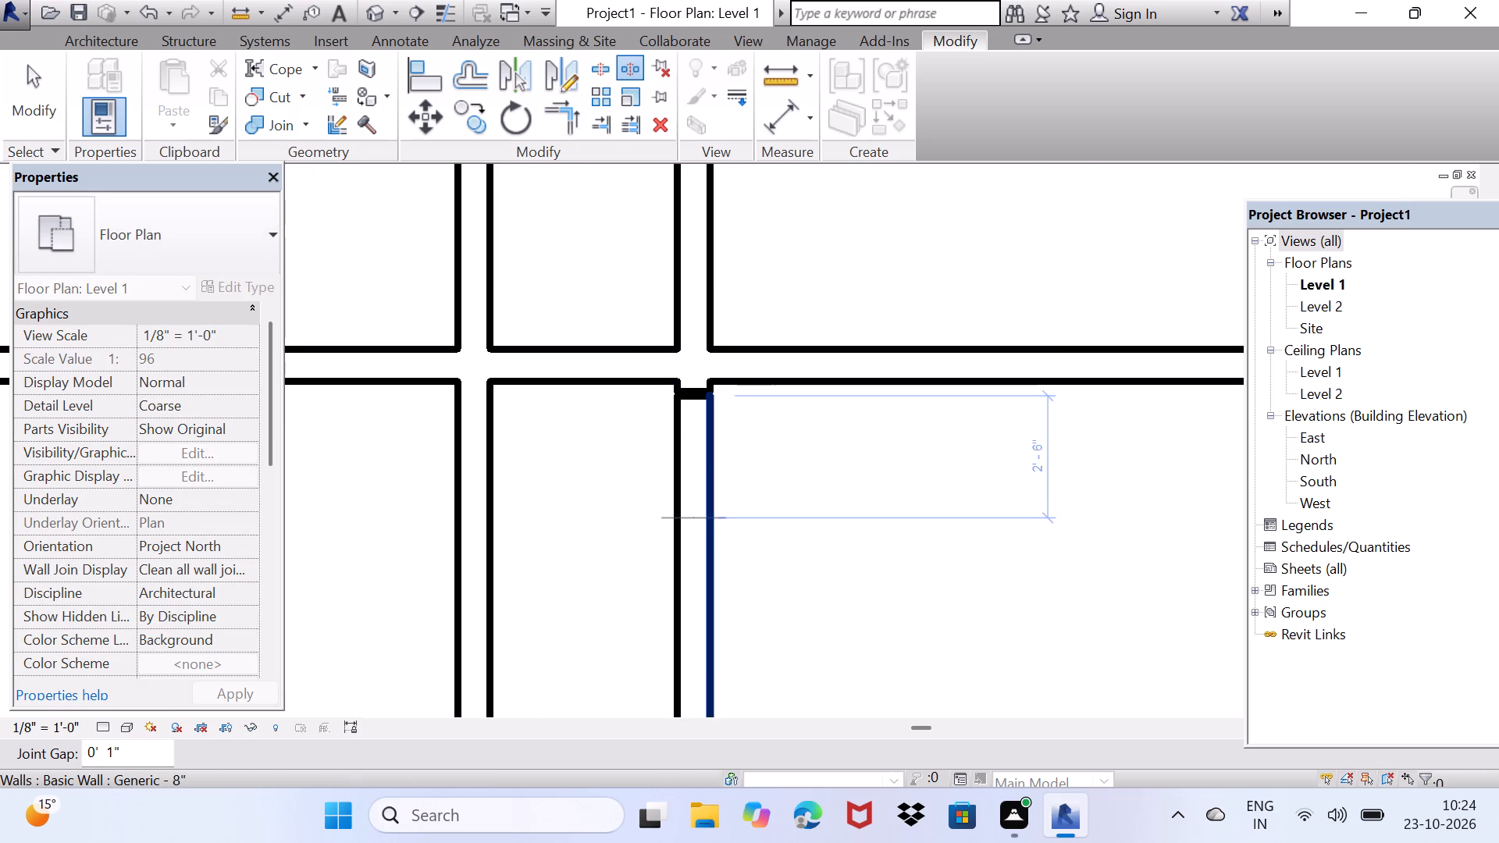
pyautogui.press('Escape')
pyautogui.click(711, 520)
pyautogui.press('Delete')
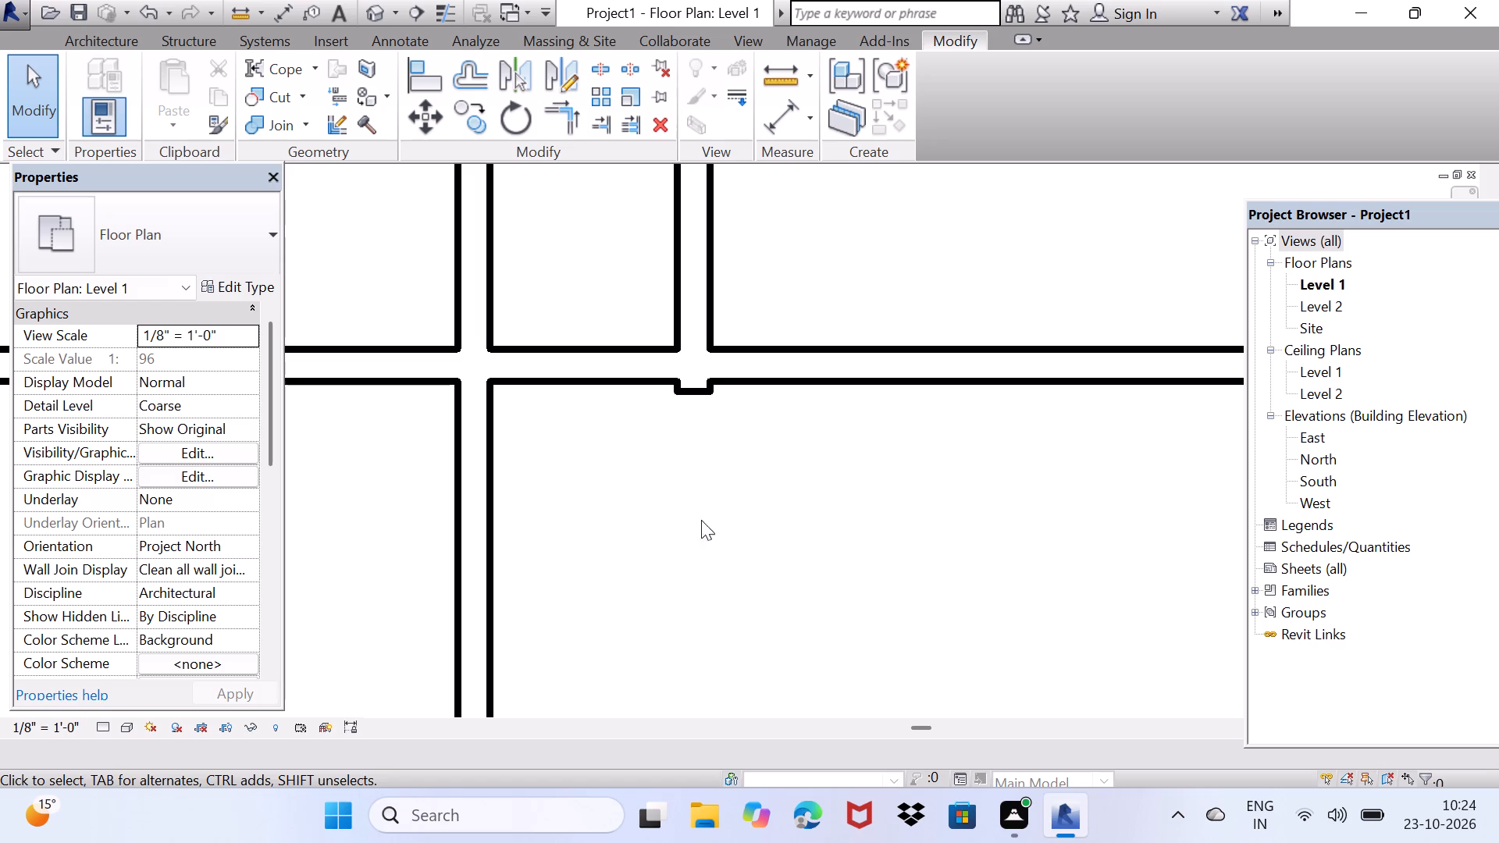
# Nudge the second vertical partition up until its protruding end is flush with the lower horizontal partition, and clear the selection.
pyautogui.click(703, 396)
pyautogui.press('Up')
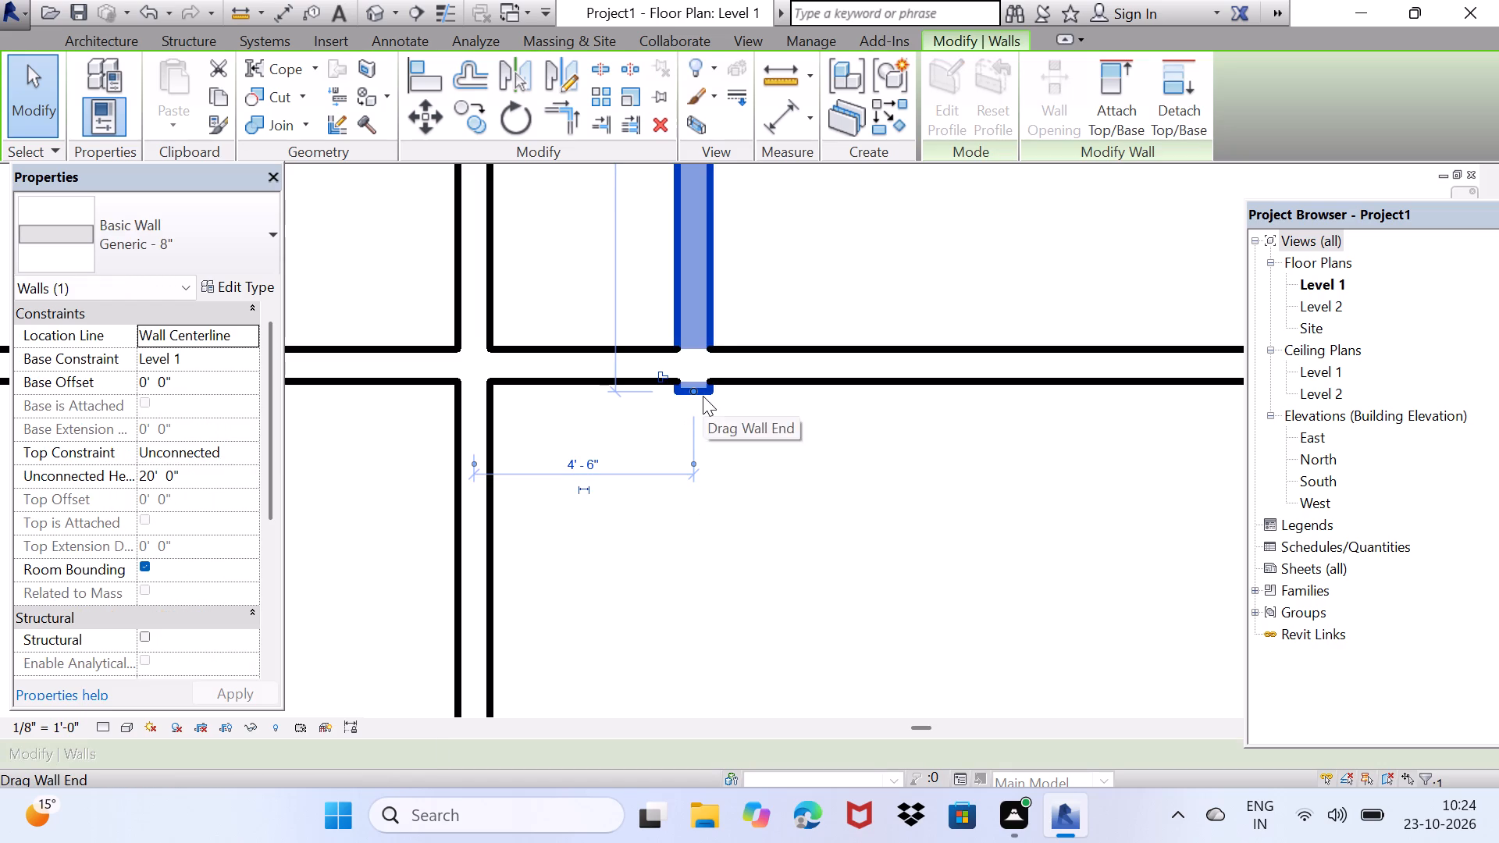
pyautogui.press('Up')
pyautogui.press('Up')
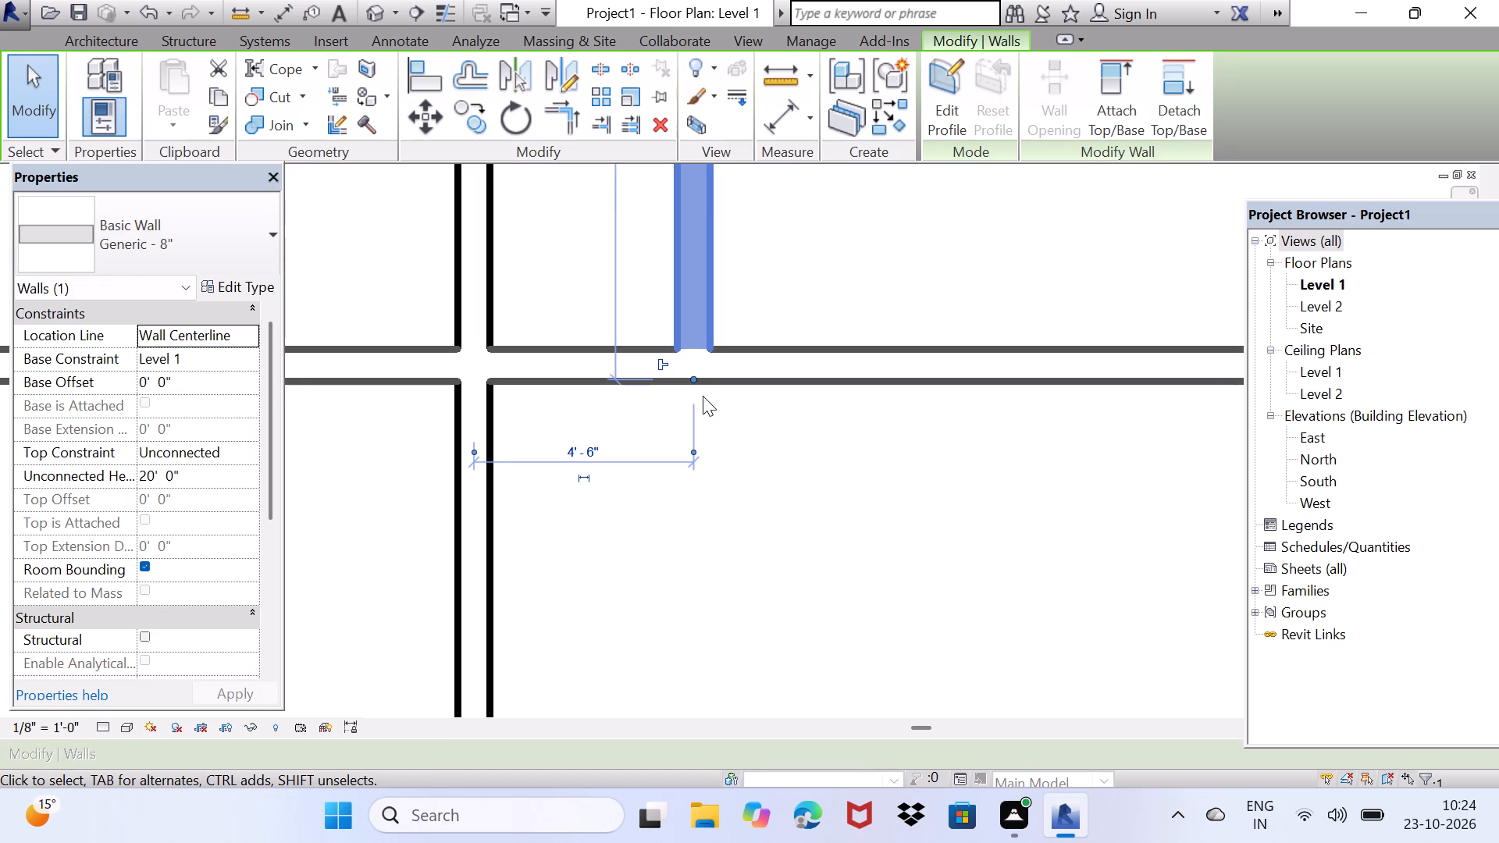
pyautogui.press('space')
pyautogui.moveTo(786, 284); pyautogui.dragTo(803, 244)
# Nudge the short horizontal partition toward the first vertical partition so its protruding end is flush with the second vertical partition.
pyautogui.scroll(-2, 705, 382)
pyautogui.moveTo(736, 278); pyautogui.dragTo(661, 521, button='middle')
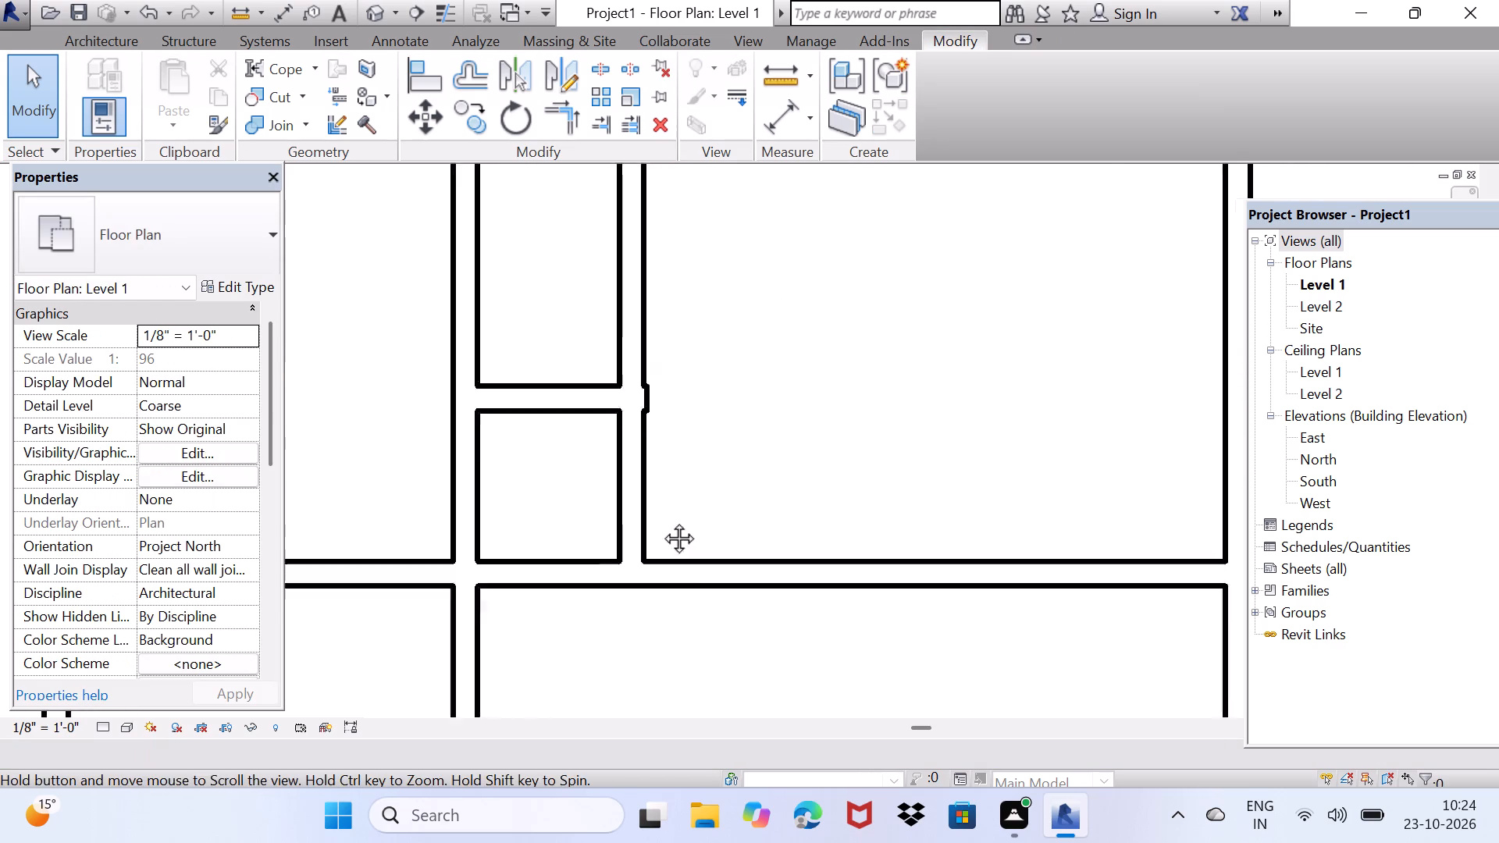
pyautogui.moveTo(661, 521); pyautogui.dragTo(660, 533, button='middle')
pyautogui.scroll(3, 628, 444)
pyautogui.click(646, 443)
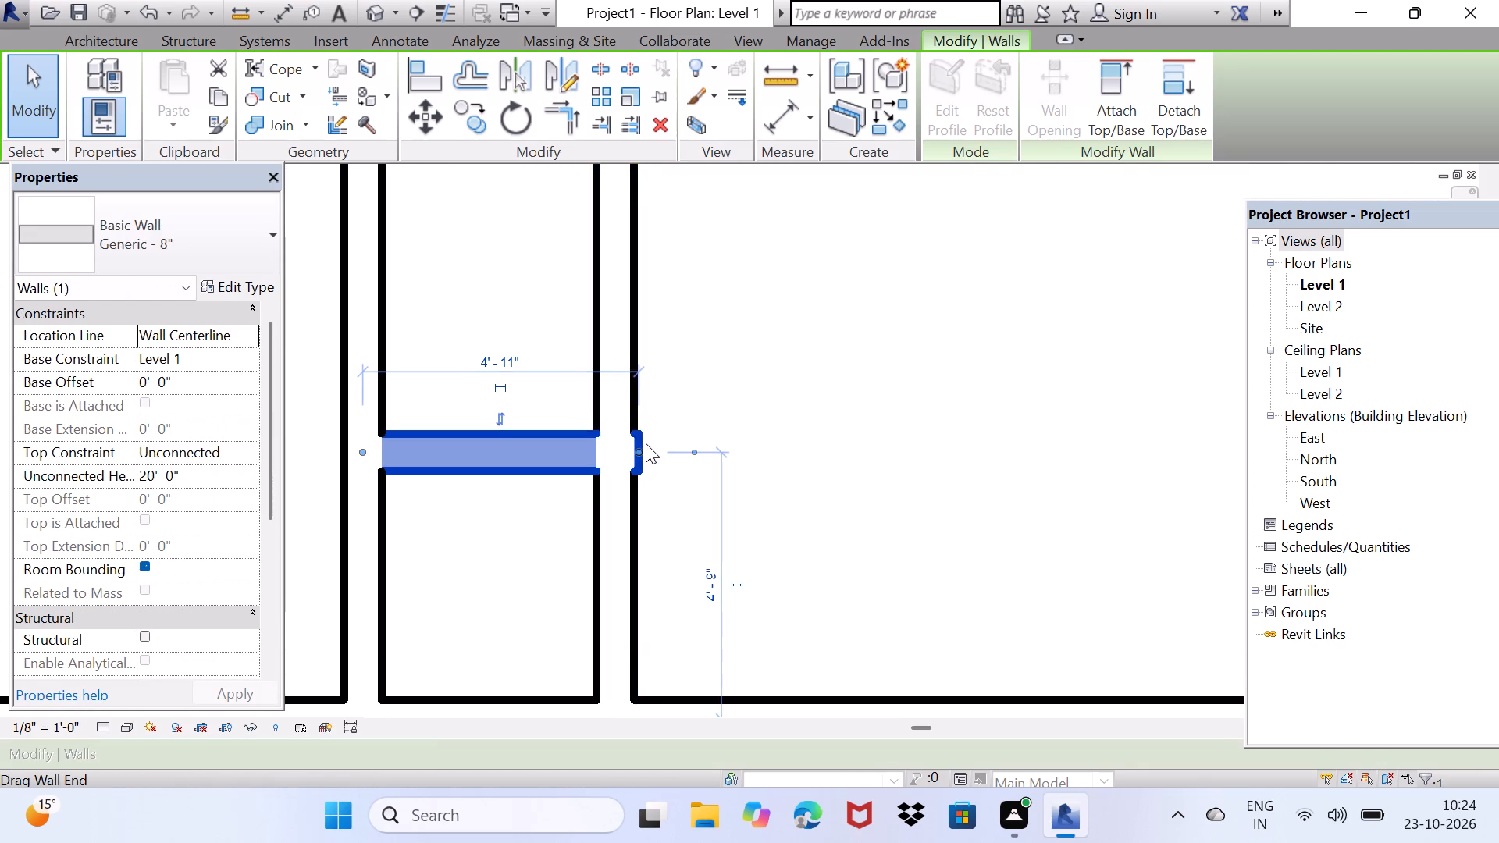
pyautogui.press('Left')
pyautogui.press('space')
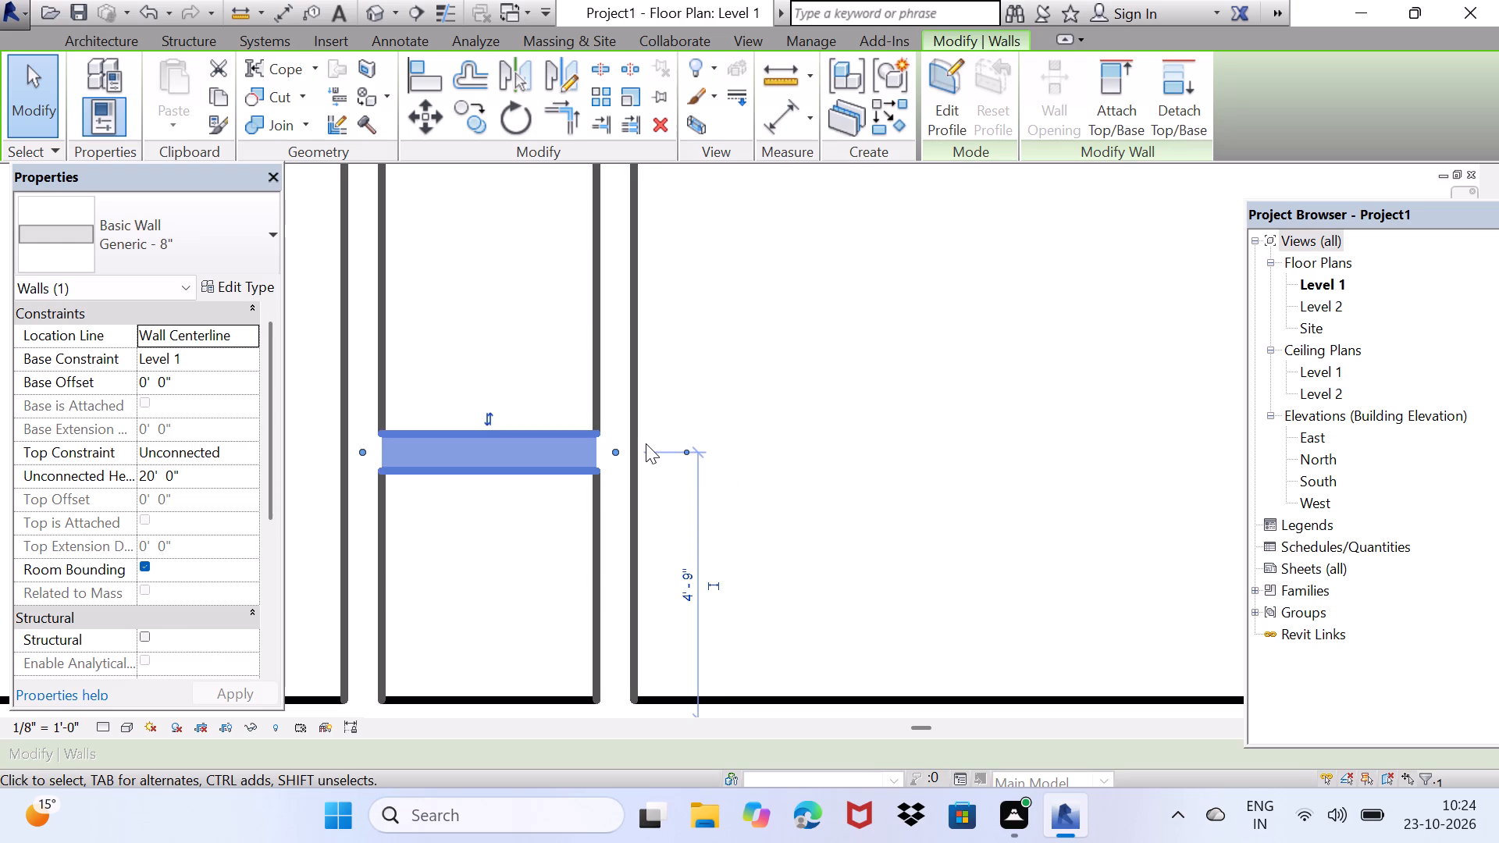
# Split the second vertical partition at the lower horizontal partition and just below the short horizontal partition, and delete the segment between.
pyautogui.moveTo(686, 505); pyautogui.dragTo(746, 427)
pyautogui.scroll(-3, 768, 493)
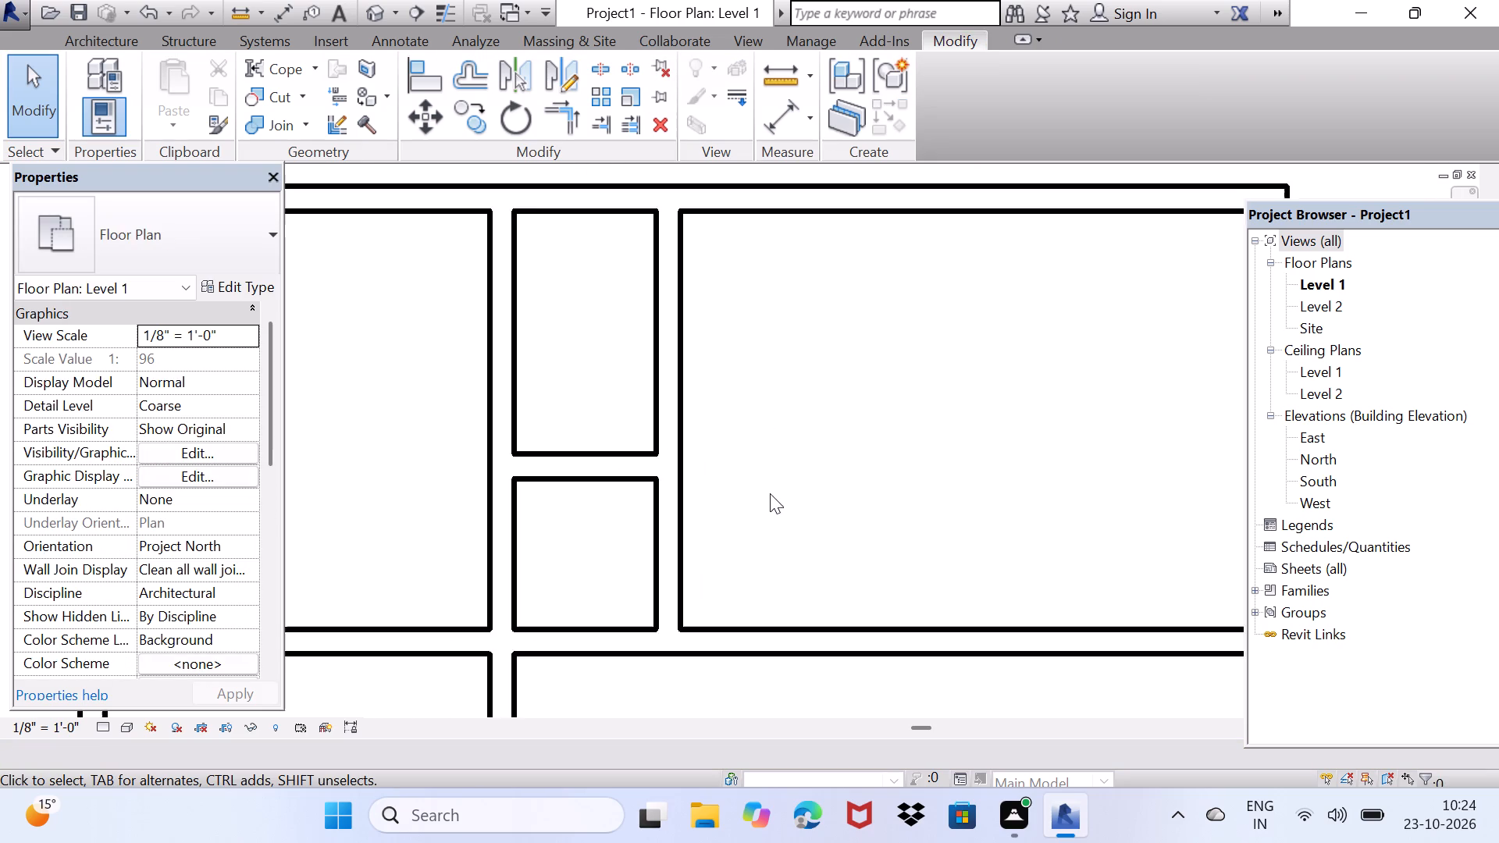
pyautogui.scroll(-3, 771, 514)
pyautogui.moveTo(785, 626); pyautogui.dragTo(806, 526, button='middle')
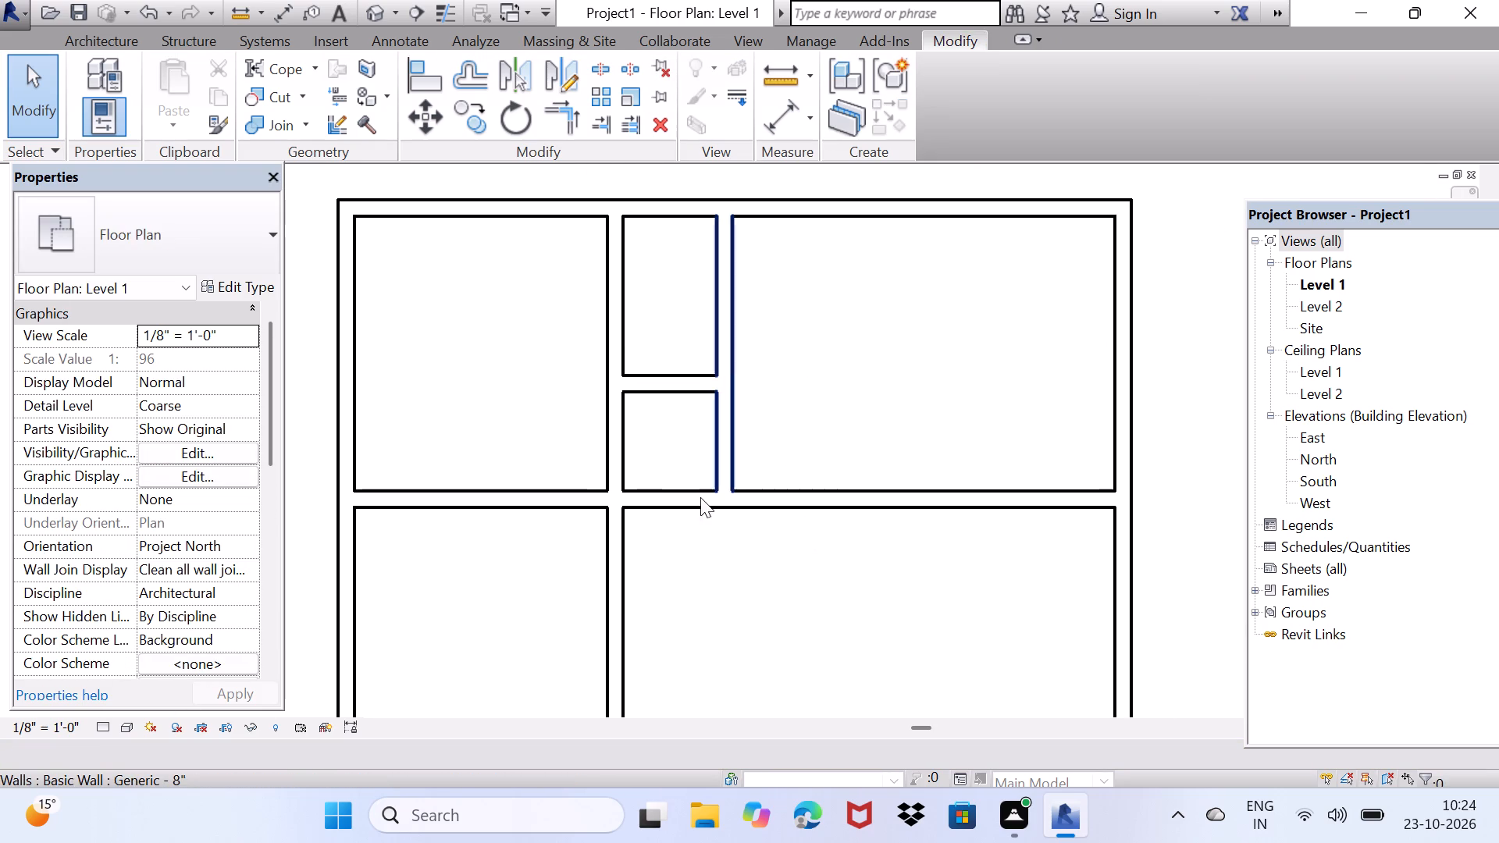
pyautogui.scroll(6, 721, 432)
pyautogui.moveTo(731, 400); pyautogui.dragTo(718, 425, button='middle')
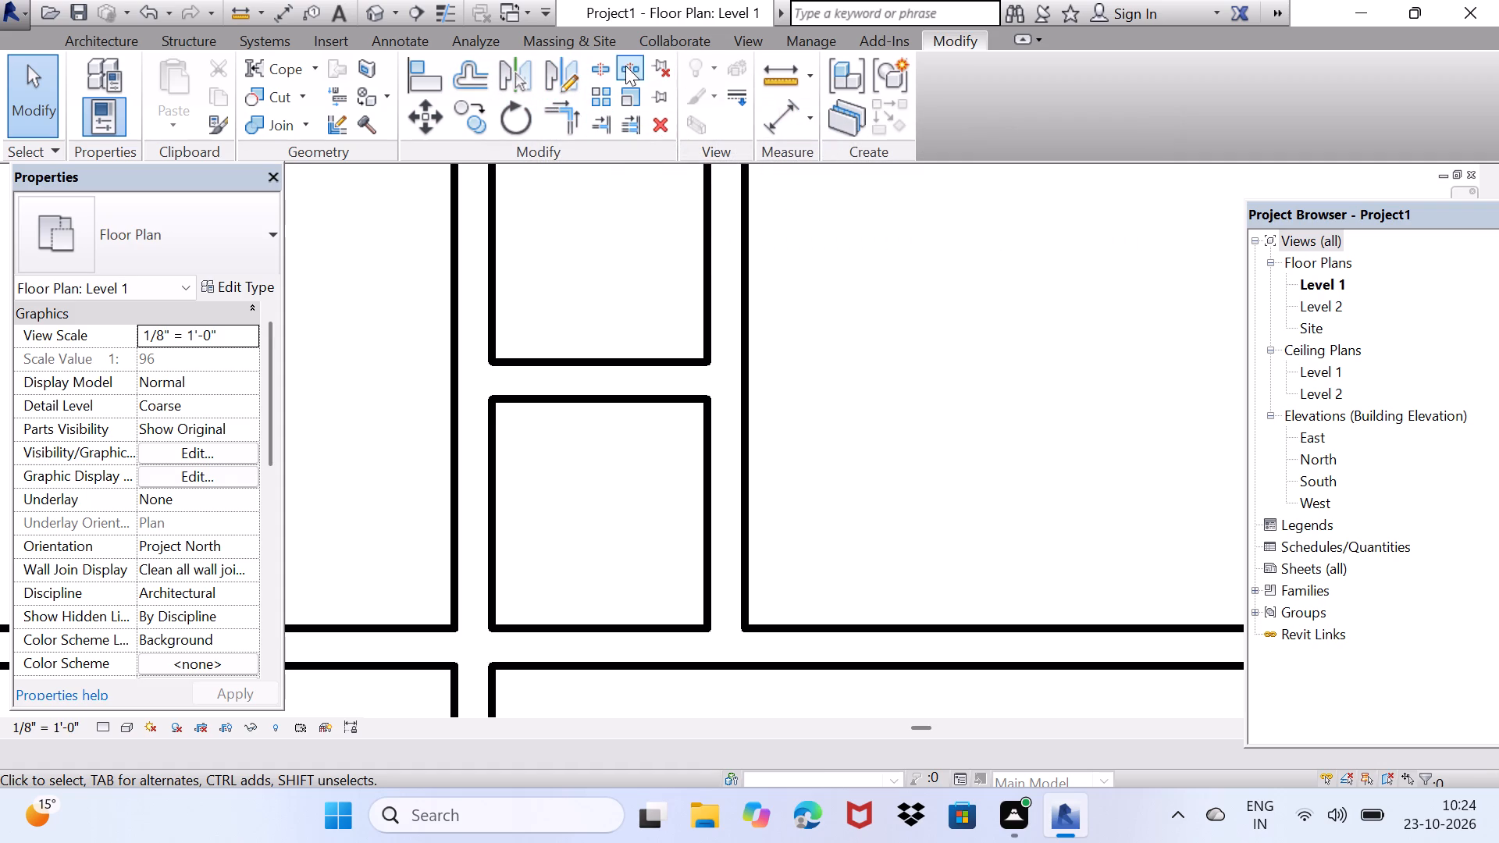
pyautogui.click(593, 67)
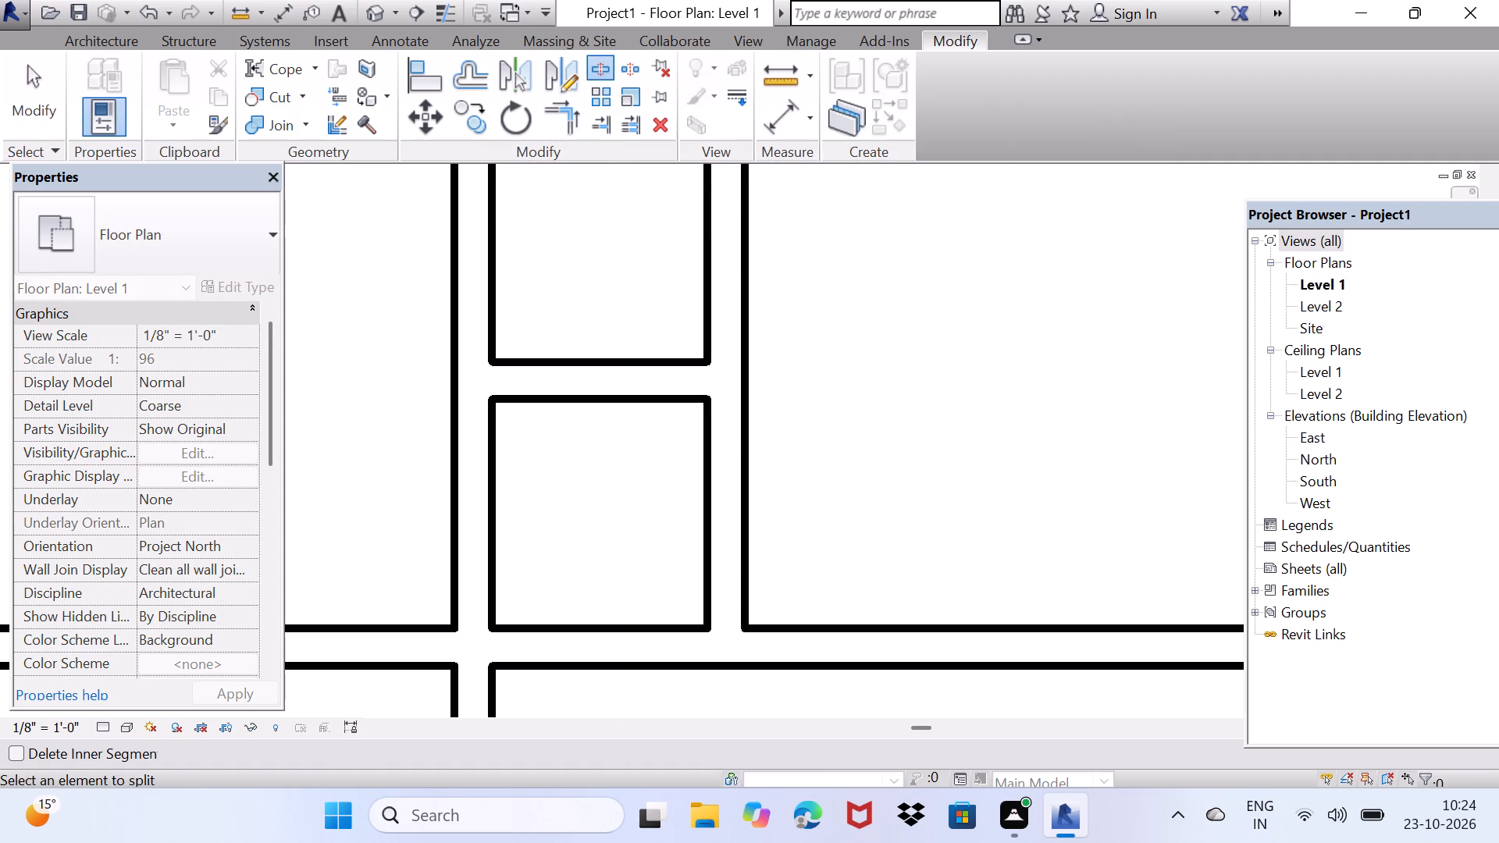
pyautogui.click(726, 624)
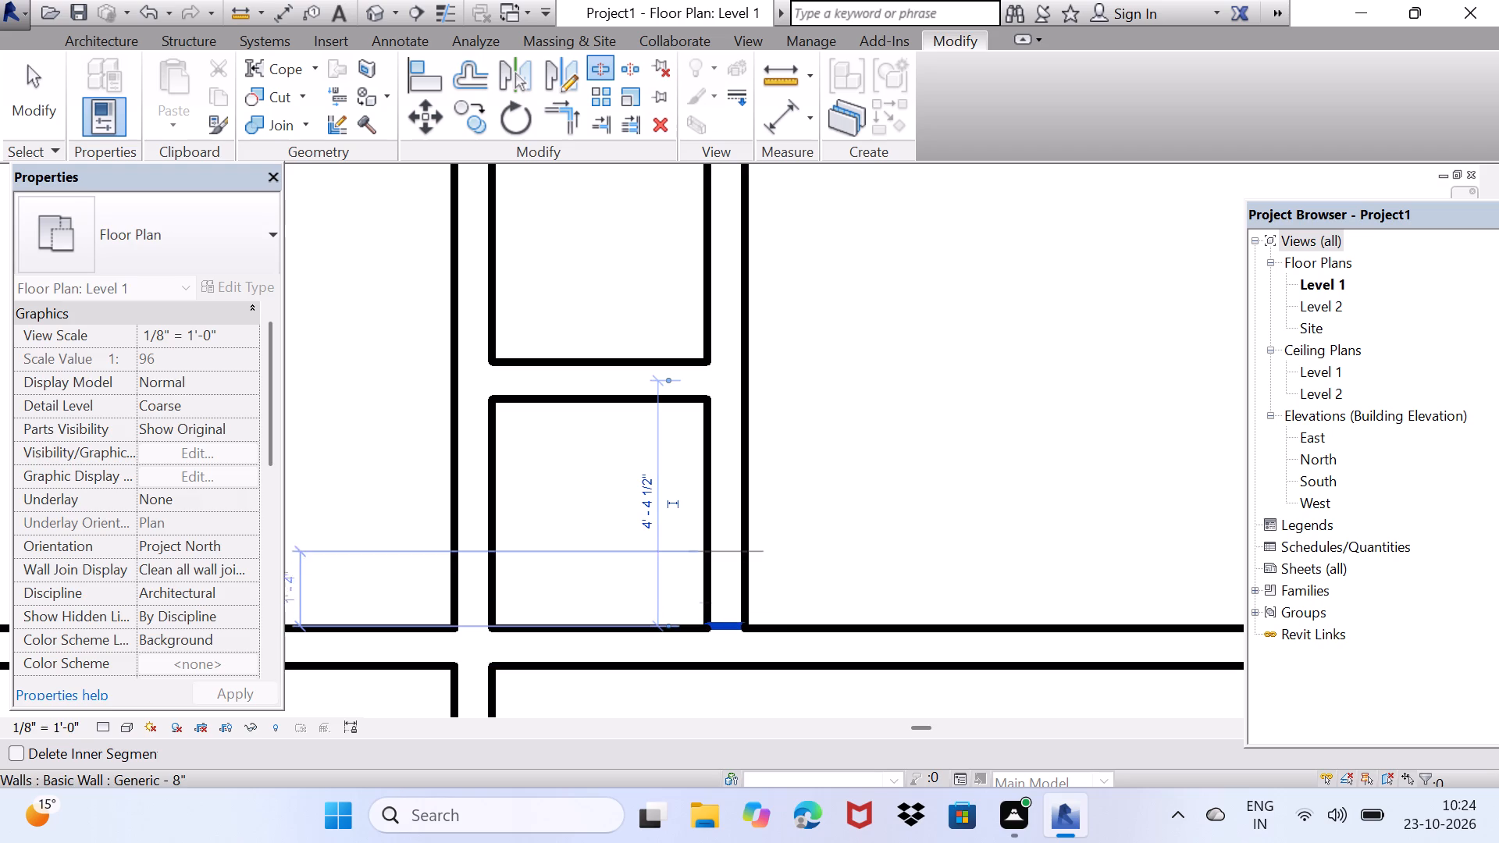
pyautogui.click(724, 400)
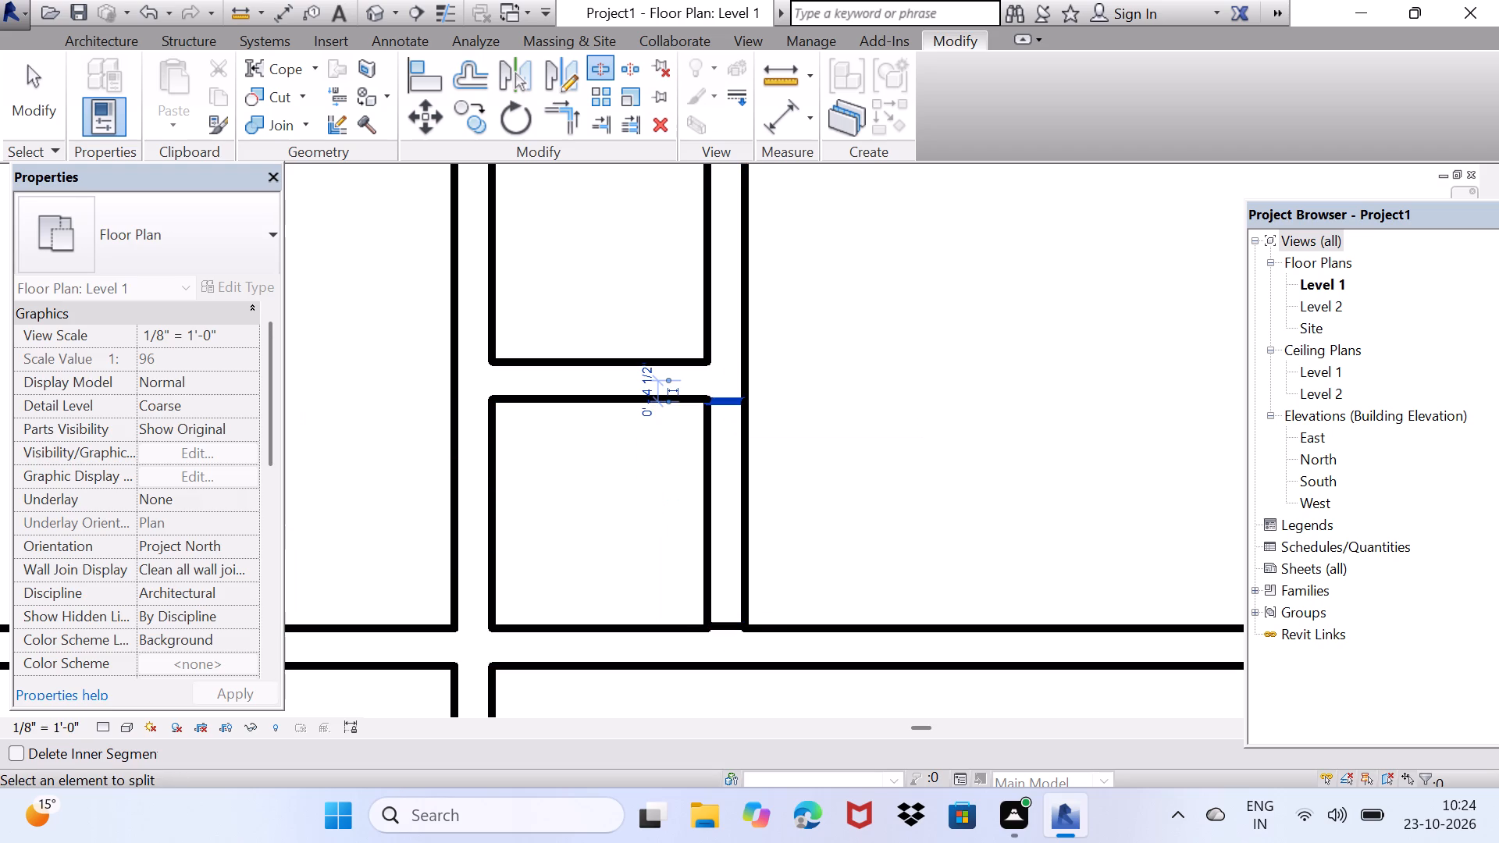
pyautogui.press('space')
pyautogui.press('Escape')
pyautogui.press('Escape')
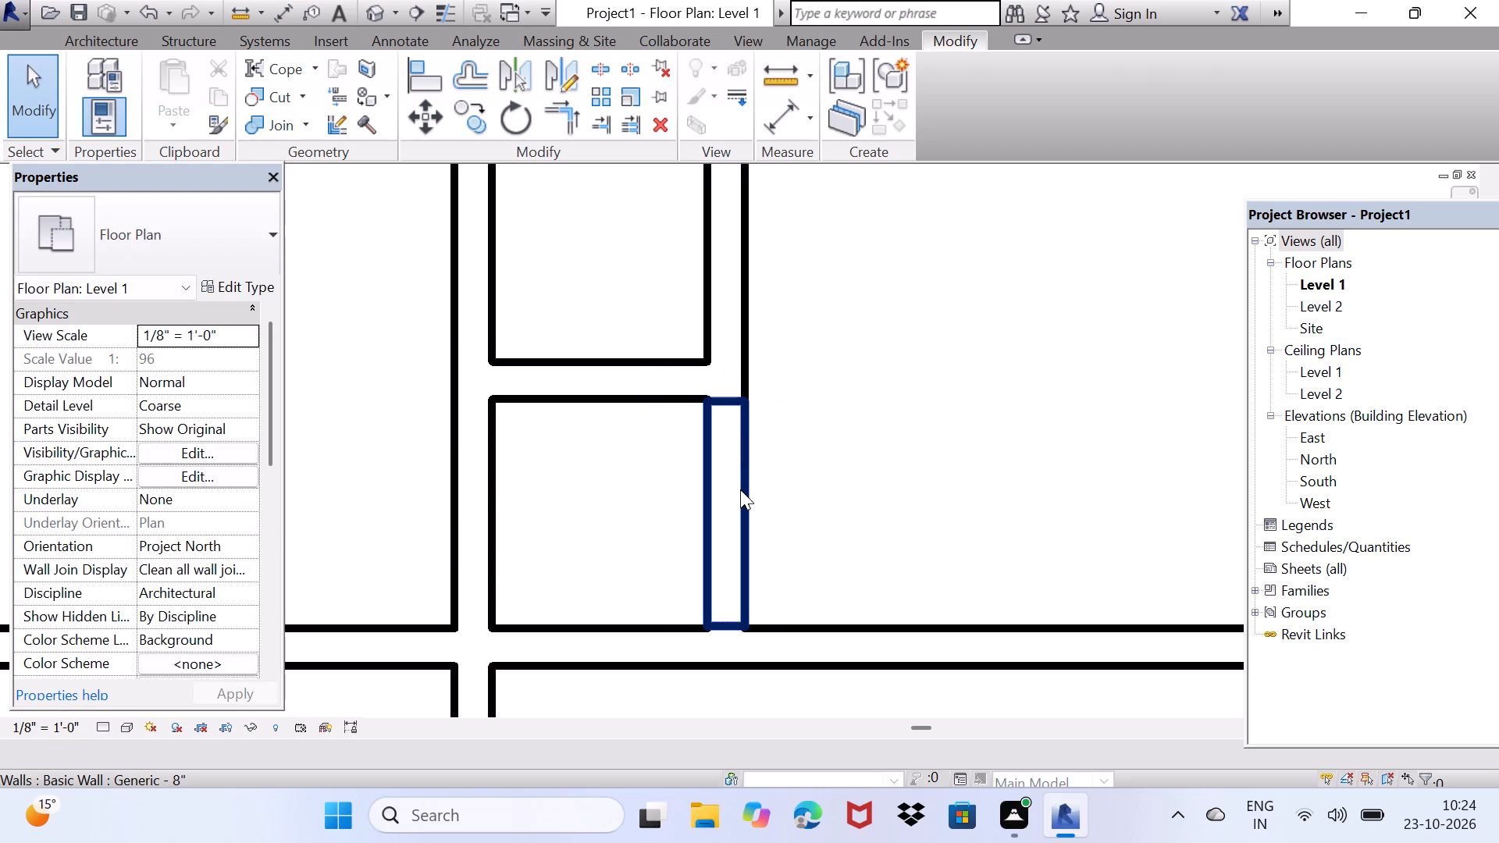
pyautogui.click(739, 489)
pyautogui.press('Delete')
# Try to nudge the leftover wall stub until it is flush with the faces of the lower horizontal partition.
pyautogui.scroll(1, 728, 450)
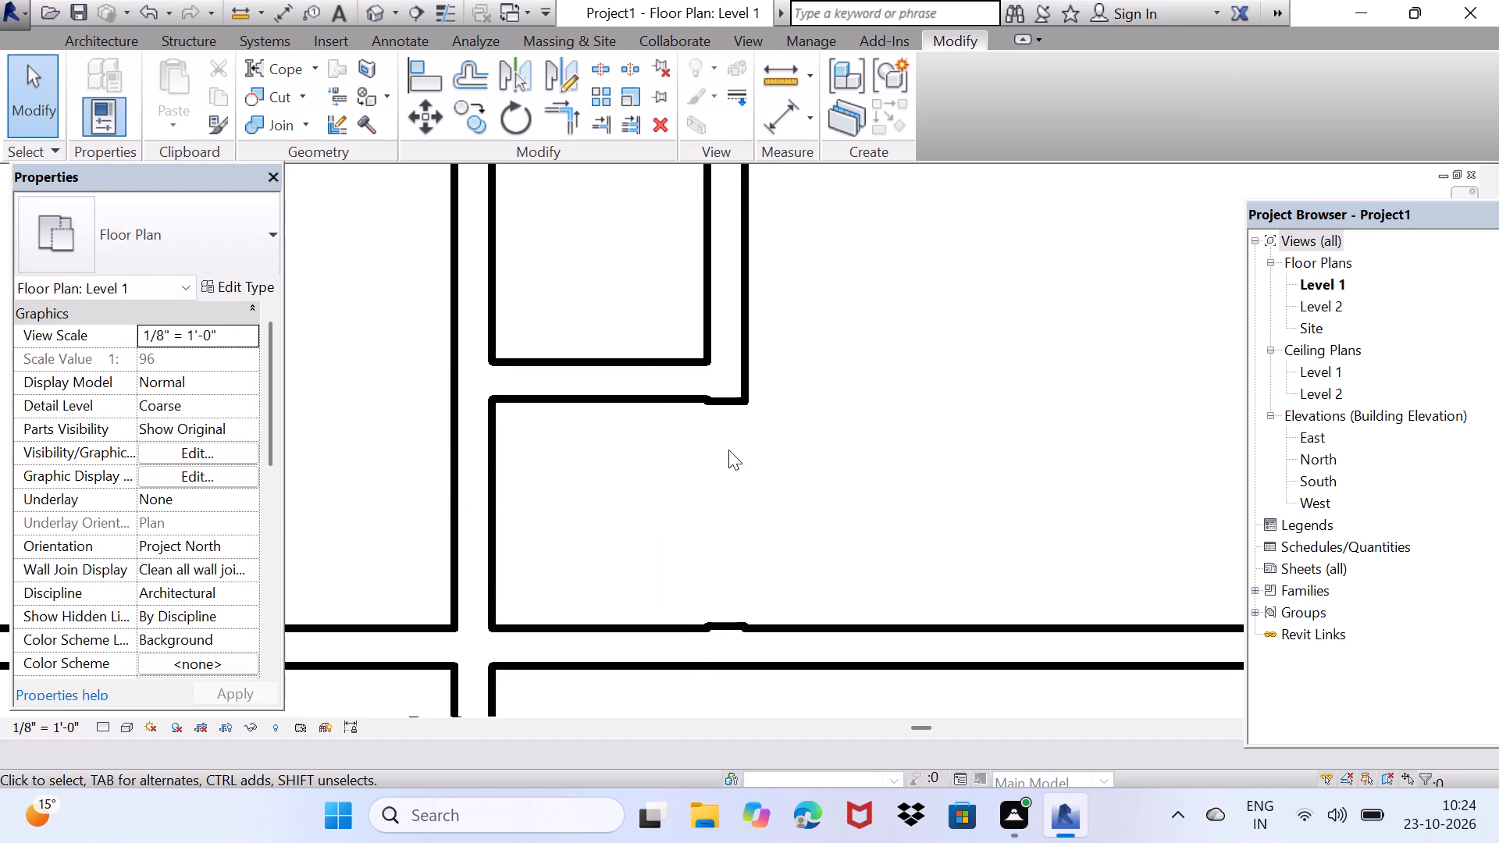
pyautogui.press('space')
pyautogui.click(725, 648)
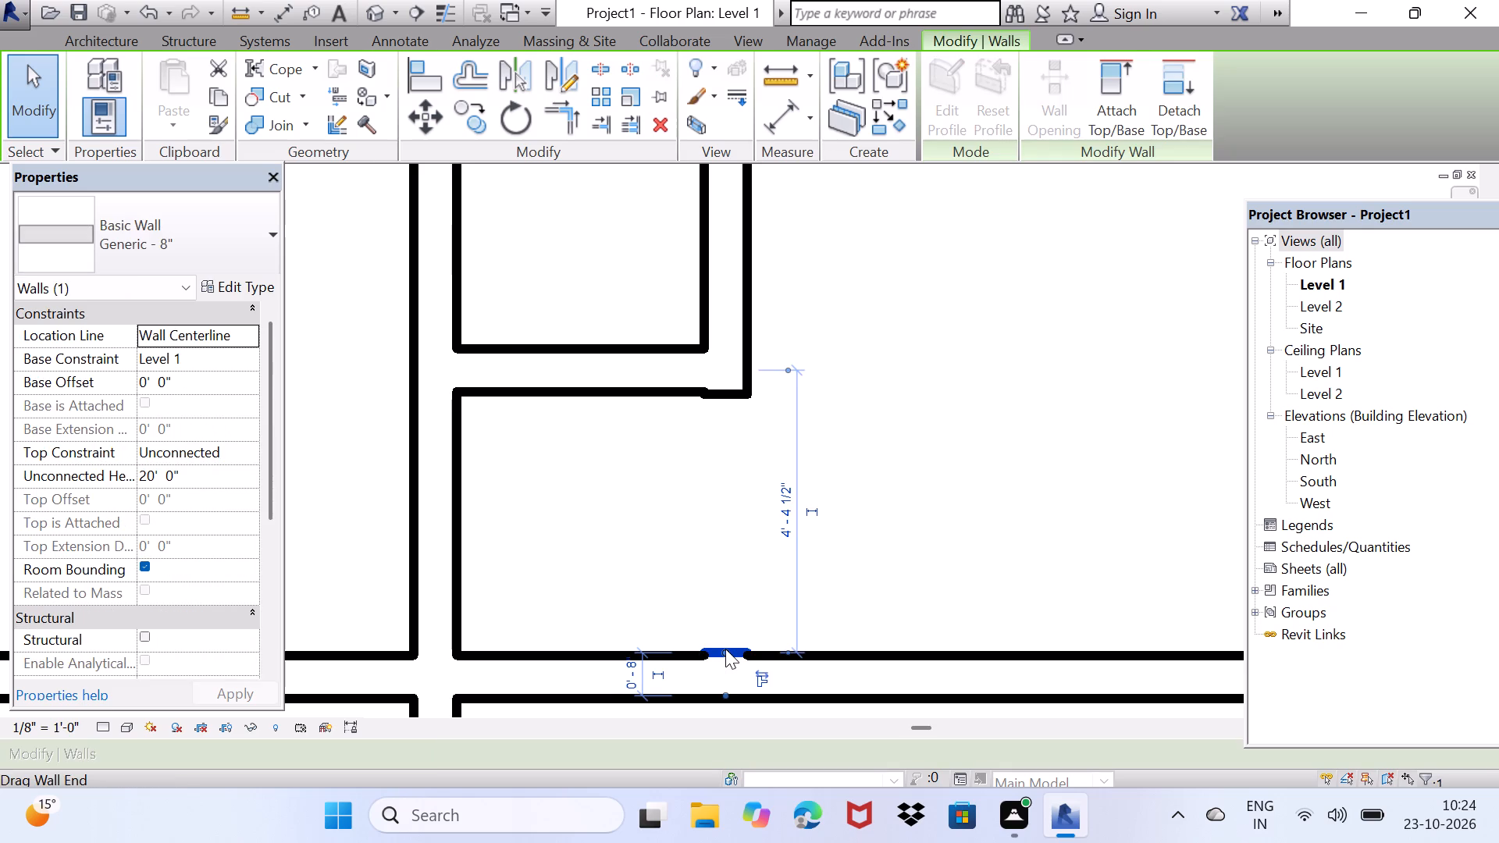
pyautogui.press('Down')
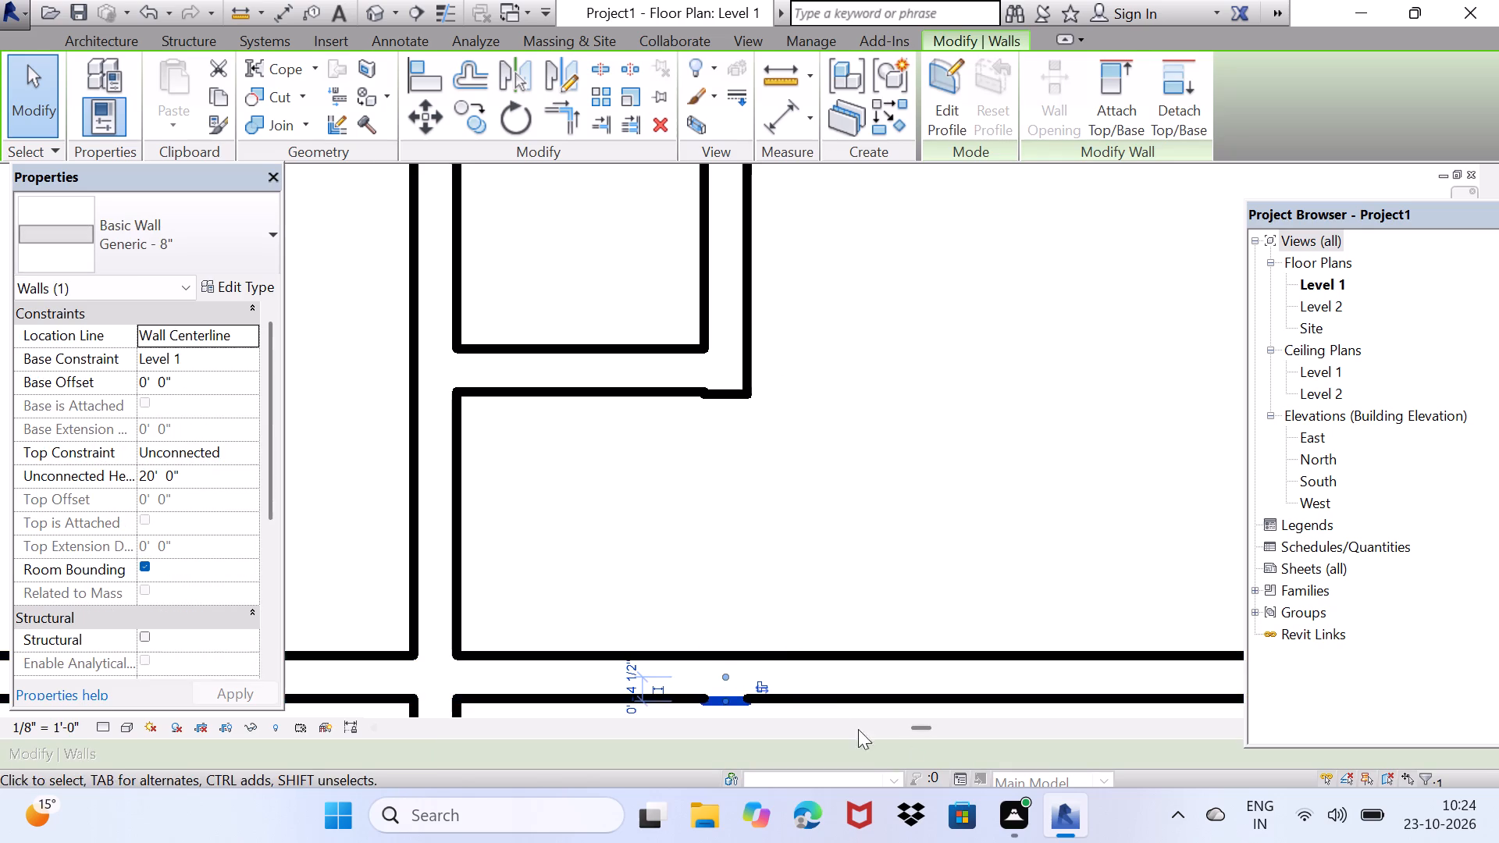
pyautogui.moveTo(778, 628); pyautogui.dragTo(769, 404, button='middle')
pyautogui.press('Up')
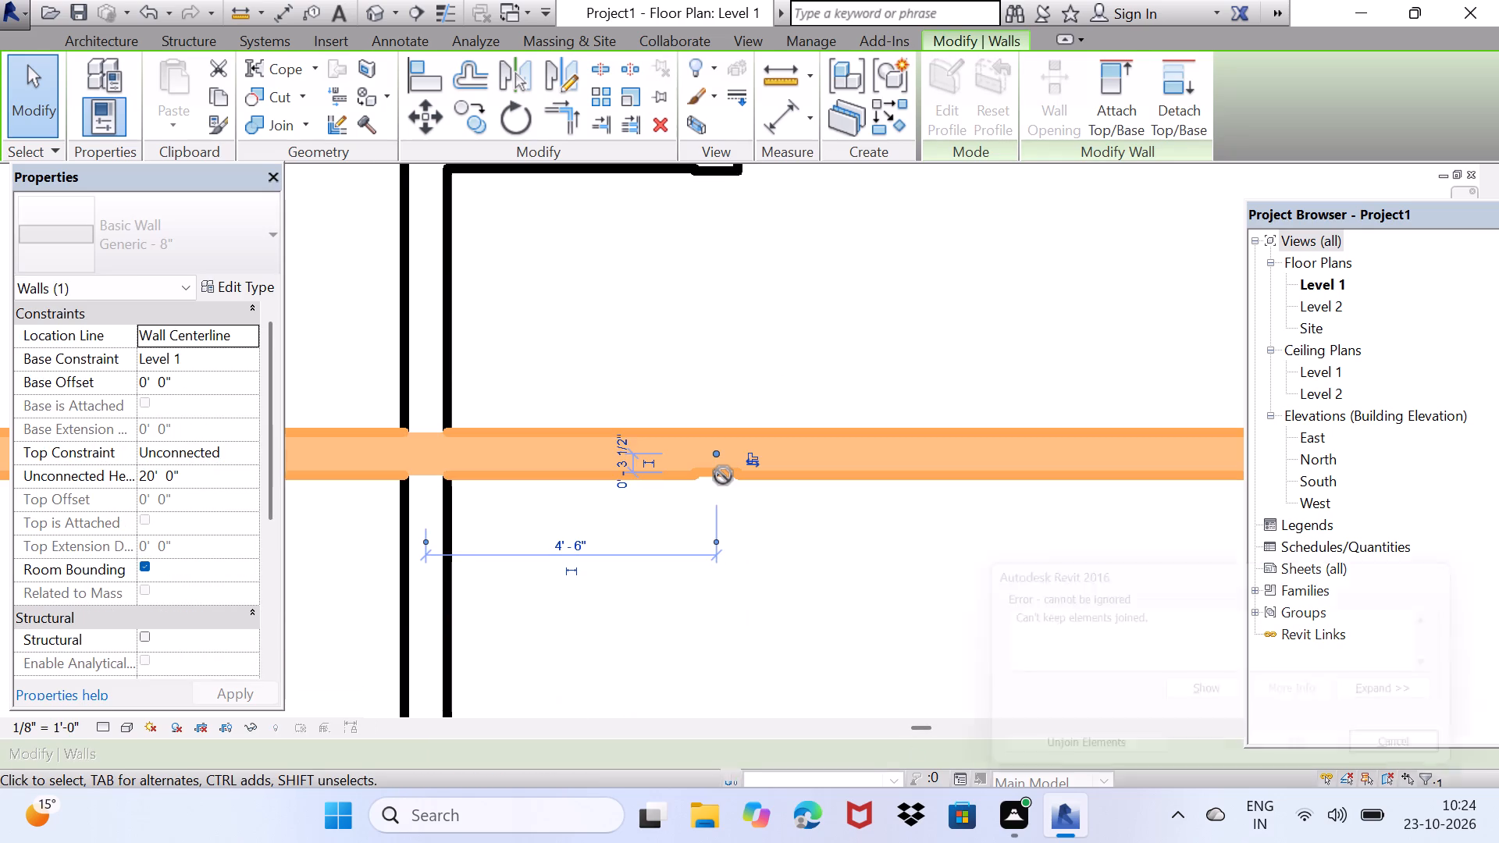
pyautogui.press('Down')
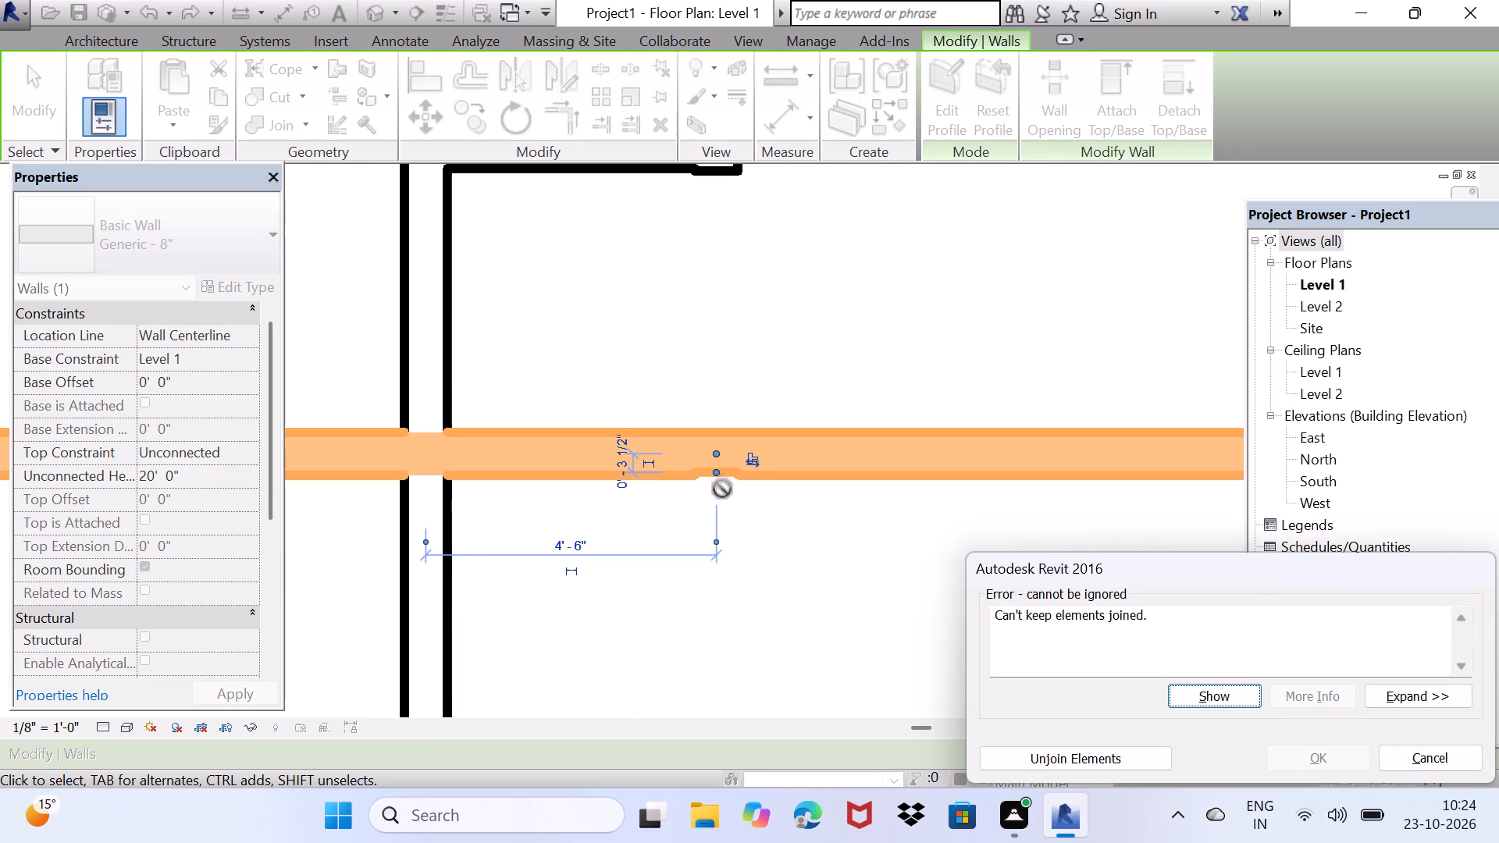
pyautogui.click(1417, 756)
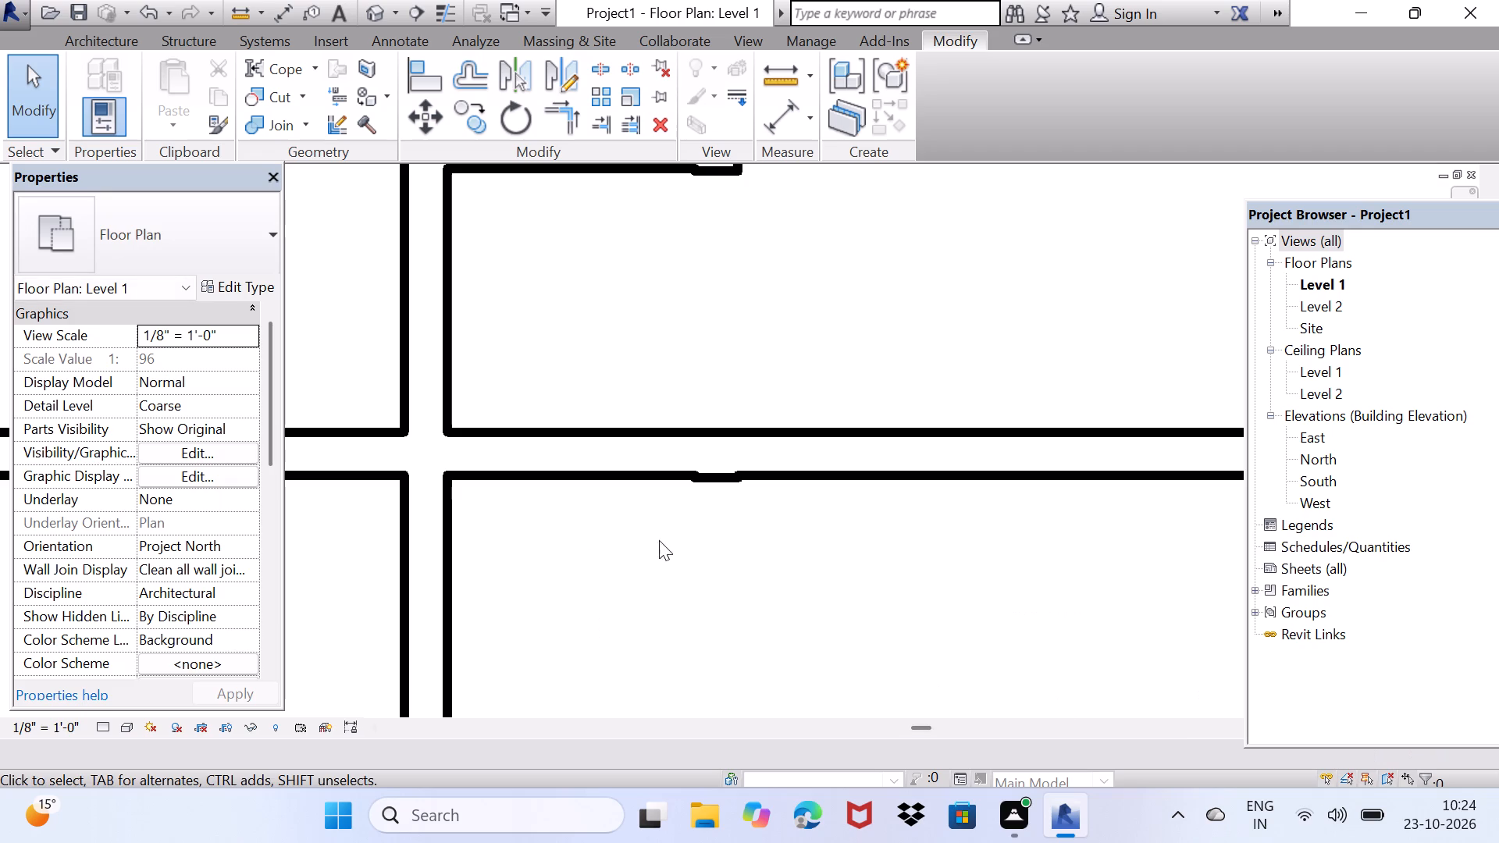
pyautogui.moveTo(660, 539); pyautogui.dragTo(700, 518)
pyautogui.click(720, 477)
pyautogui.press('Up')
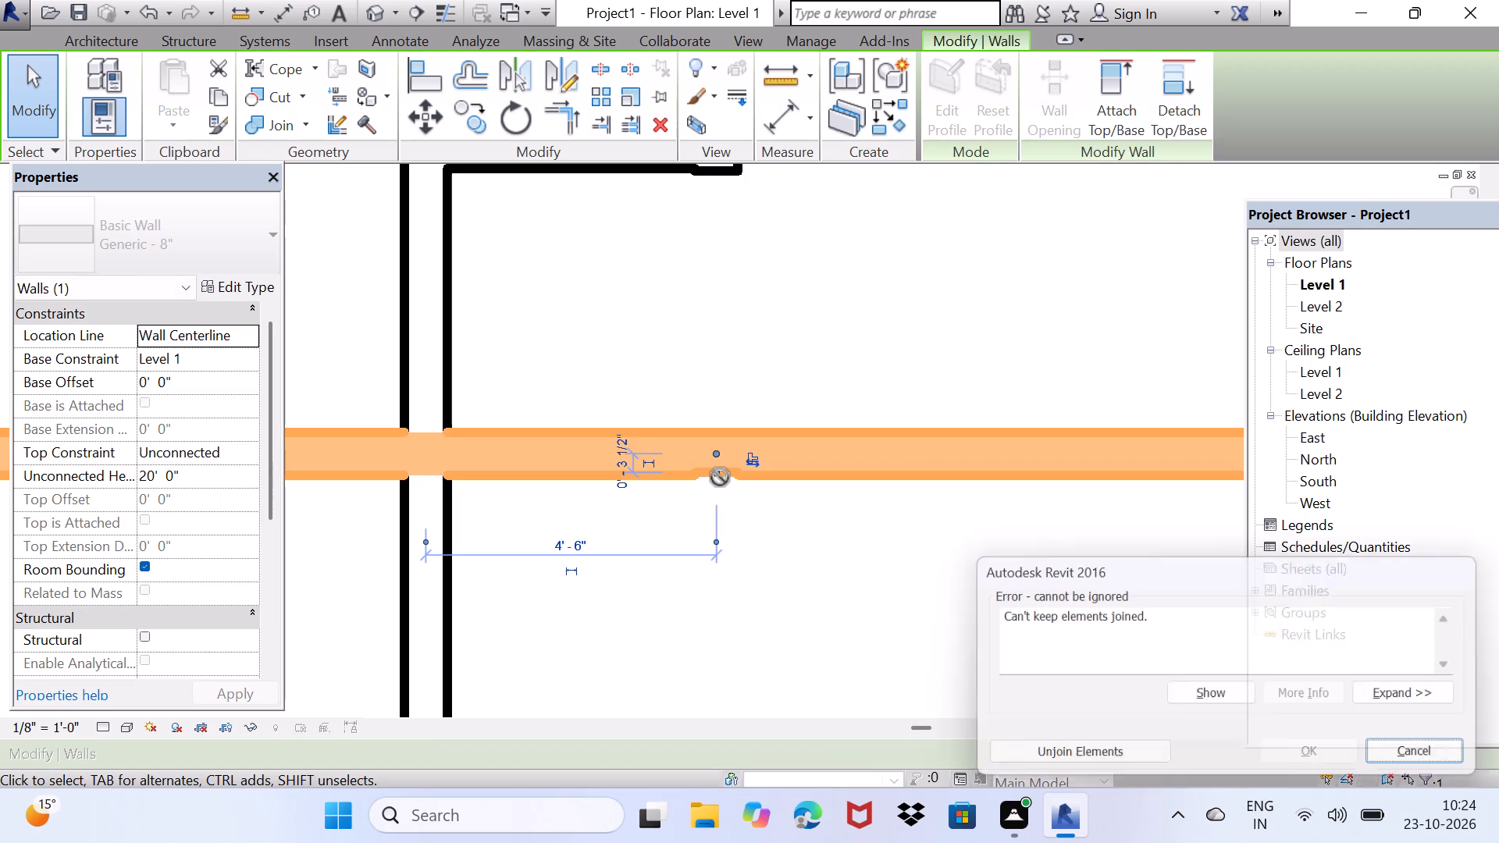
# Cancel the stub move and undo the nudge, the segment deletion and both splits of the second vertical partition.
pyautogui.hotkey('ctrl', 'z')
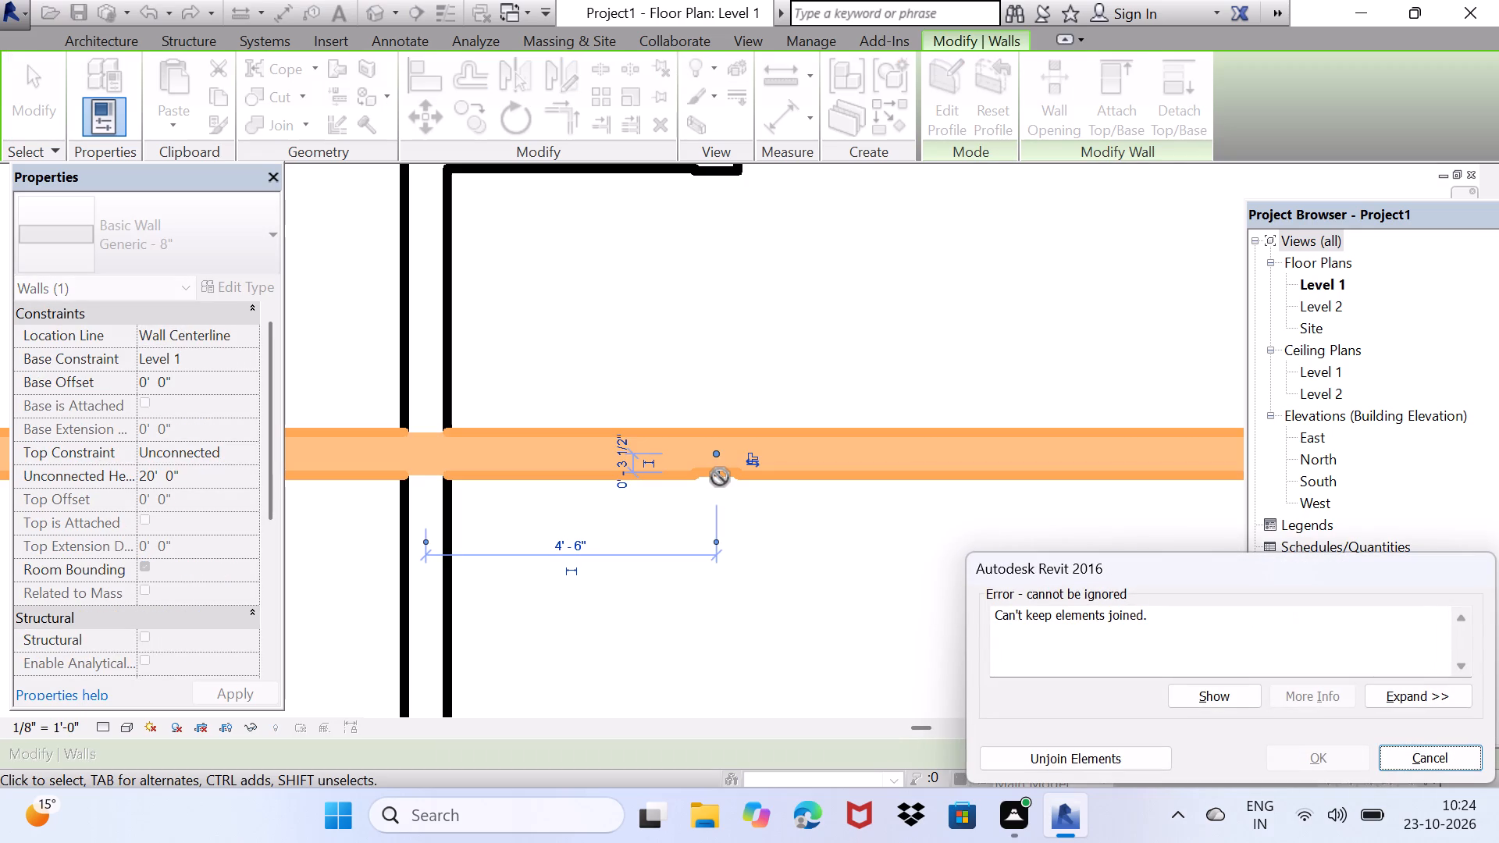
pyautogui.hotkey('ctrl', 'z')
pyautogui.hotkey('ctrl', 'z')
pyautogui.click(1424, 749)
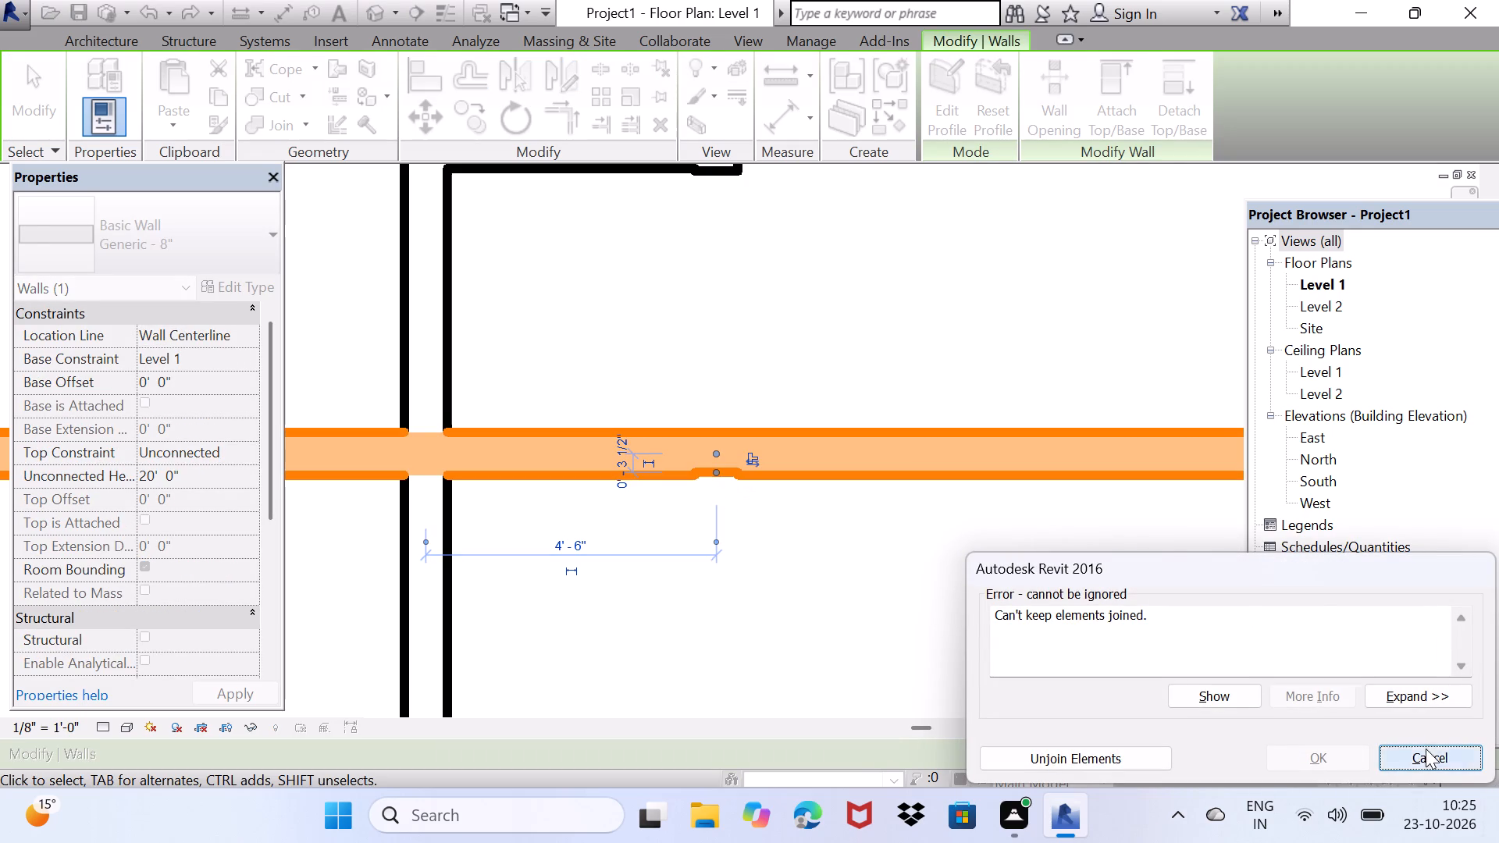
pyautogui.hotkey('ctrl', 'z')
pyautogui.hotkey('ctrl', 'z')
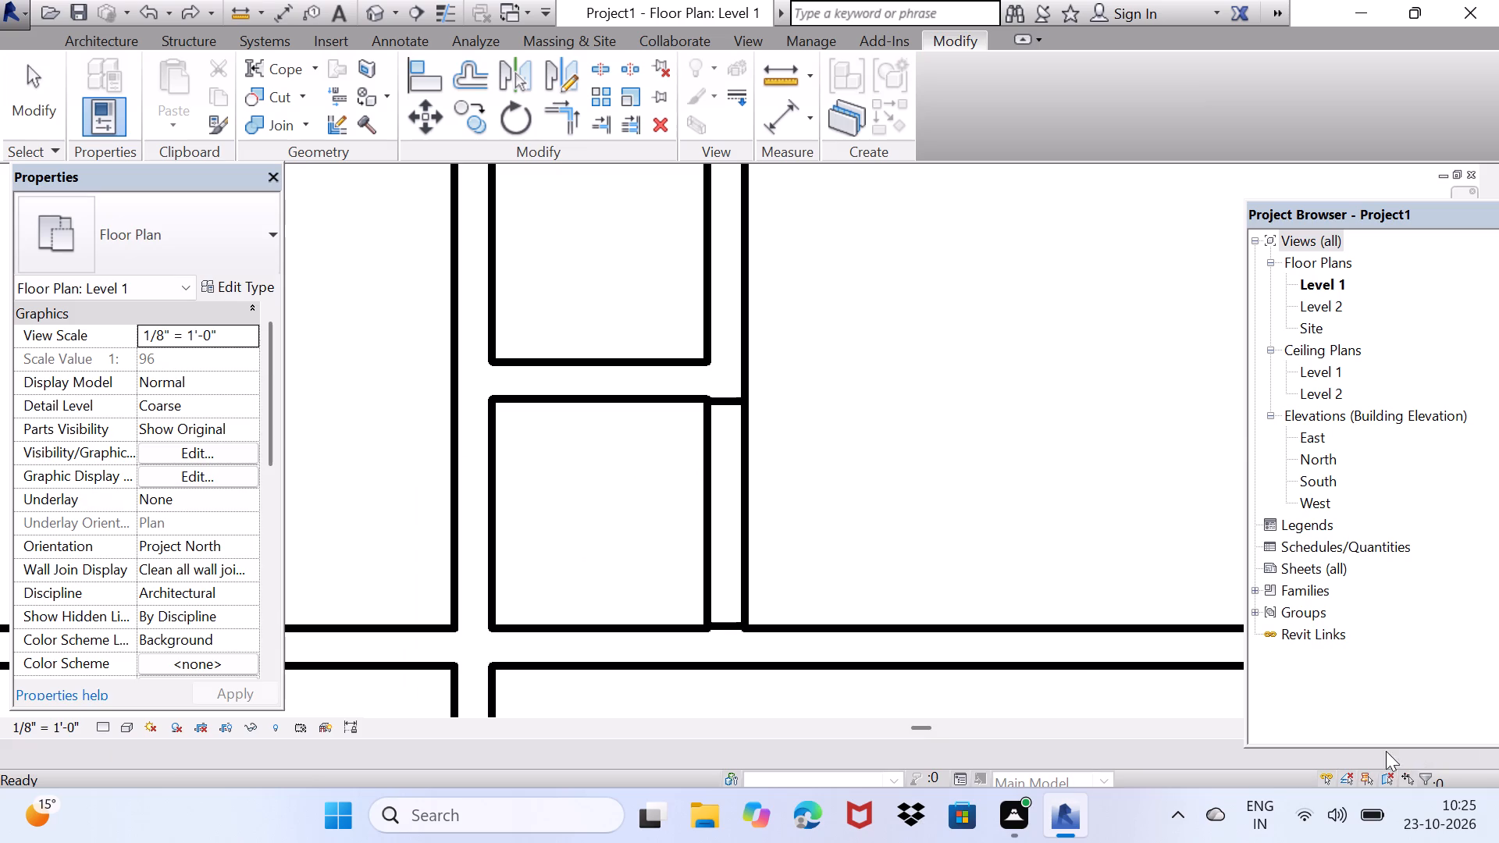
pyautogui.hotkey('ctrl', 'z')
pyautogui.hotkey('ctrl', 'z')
# Trim the short horizontal partition and the second vertical partition to a corner, keeping the vertical partition's upper part.
pyautogui.moveTo(687, 577); pyautogui.dragTo(535, 658, button='middle')
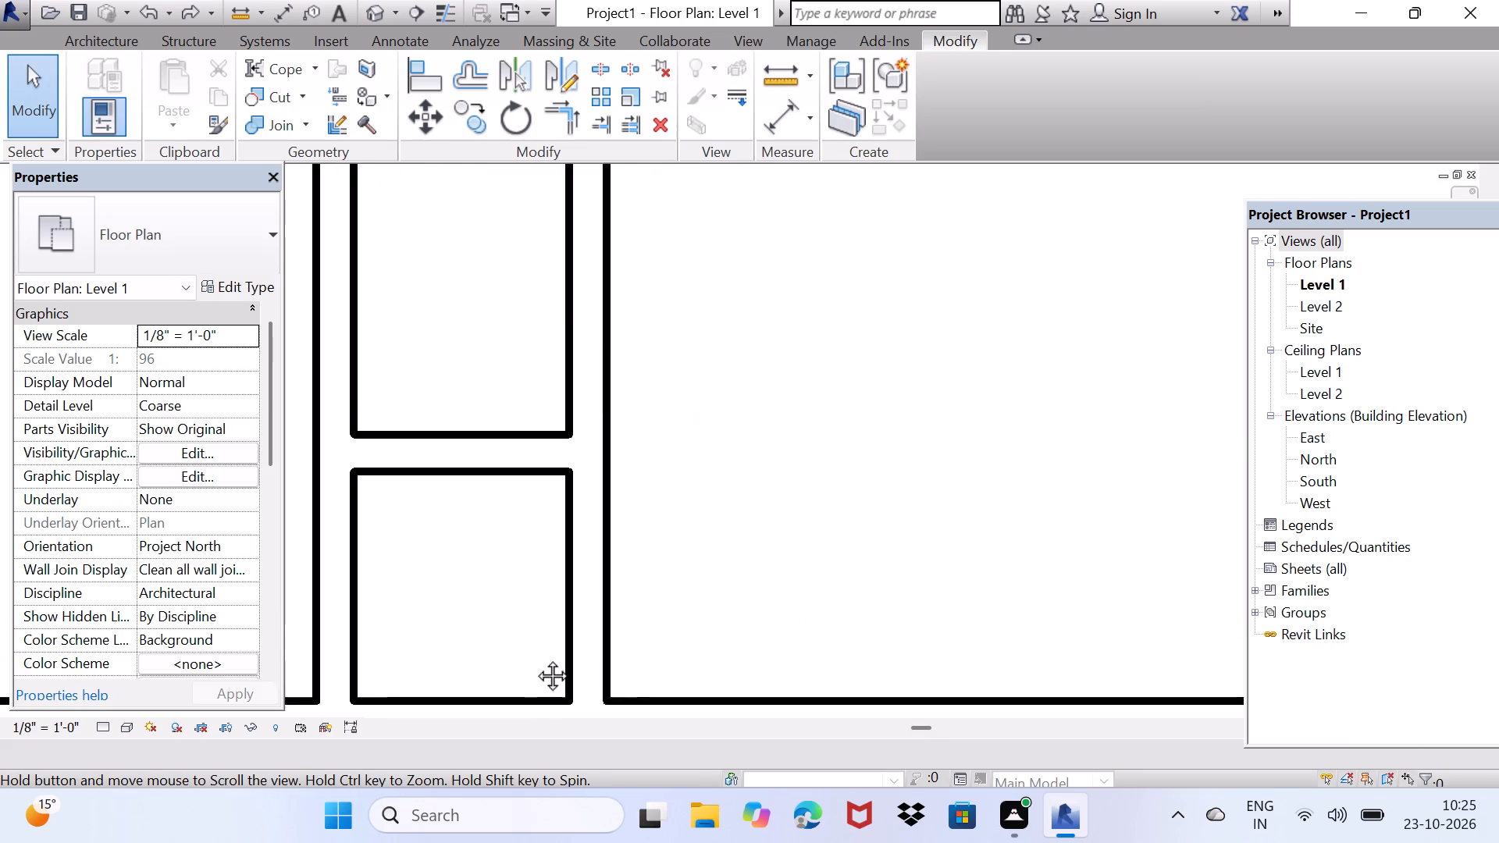
pyautogui.moveTo(535, 658); pyautogui.dragTo(624, 619, button='middle')
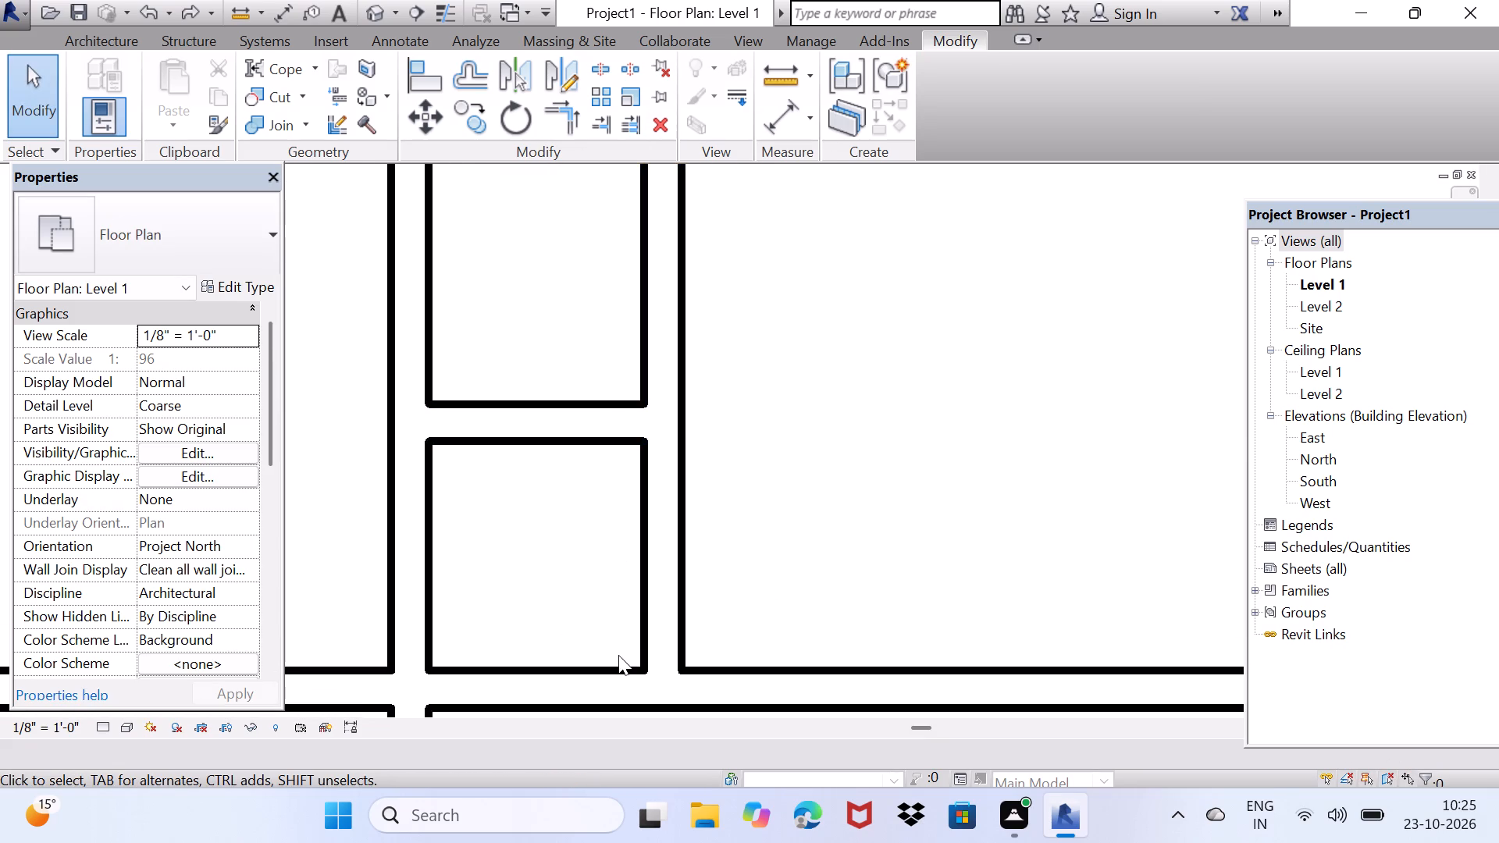
pyautogui.click(556, 113)
pyautogui.click(592, 422)
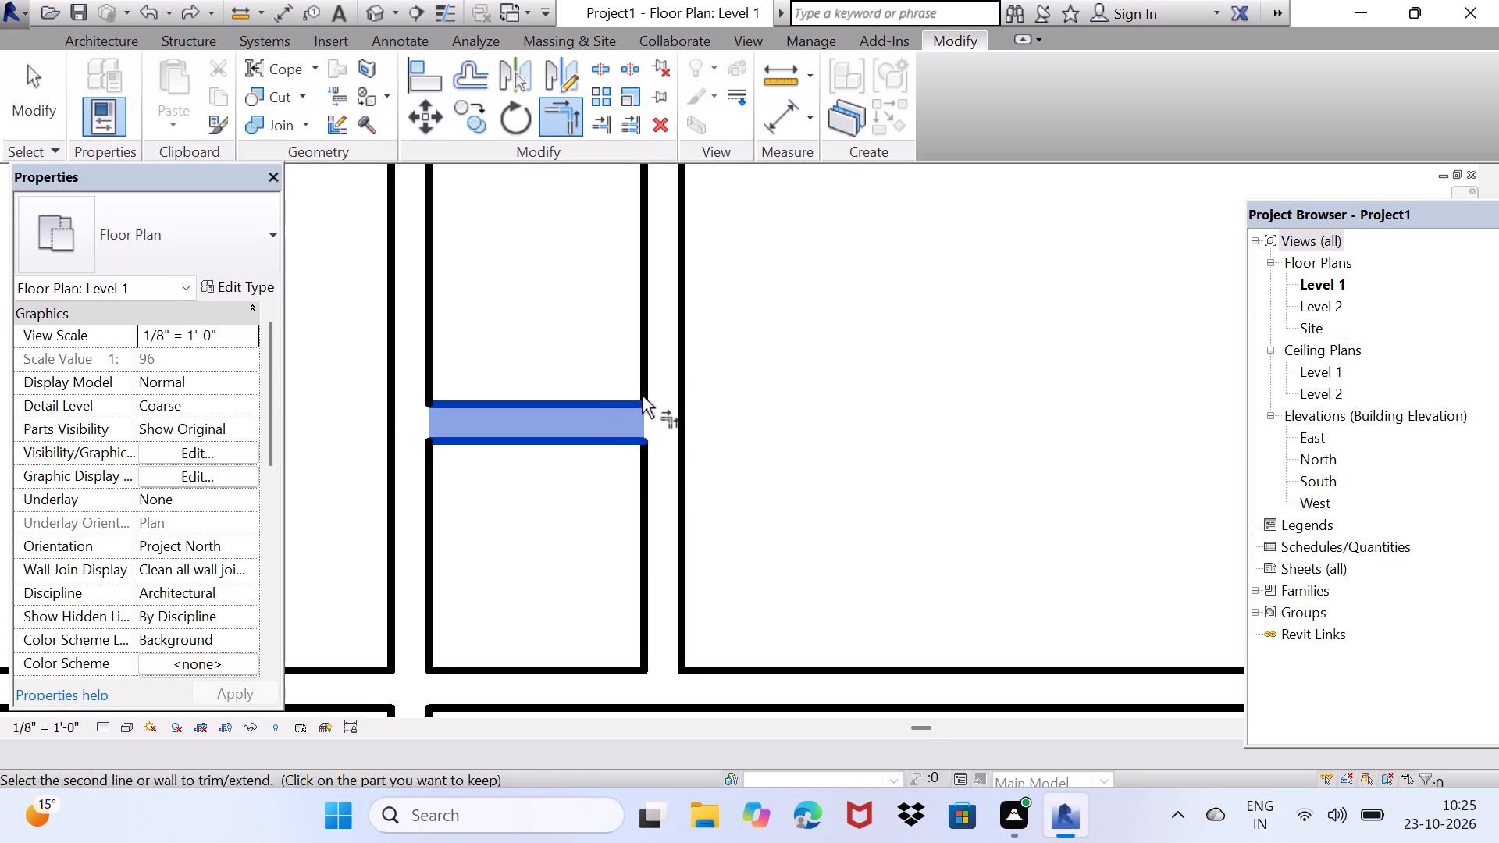
pyautogui.click(649, 330)
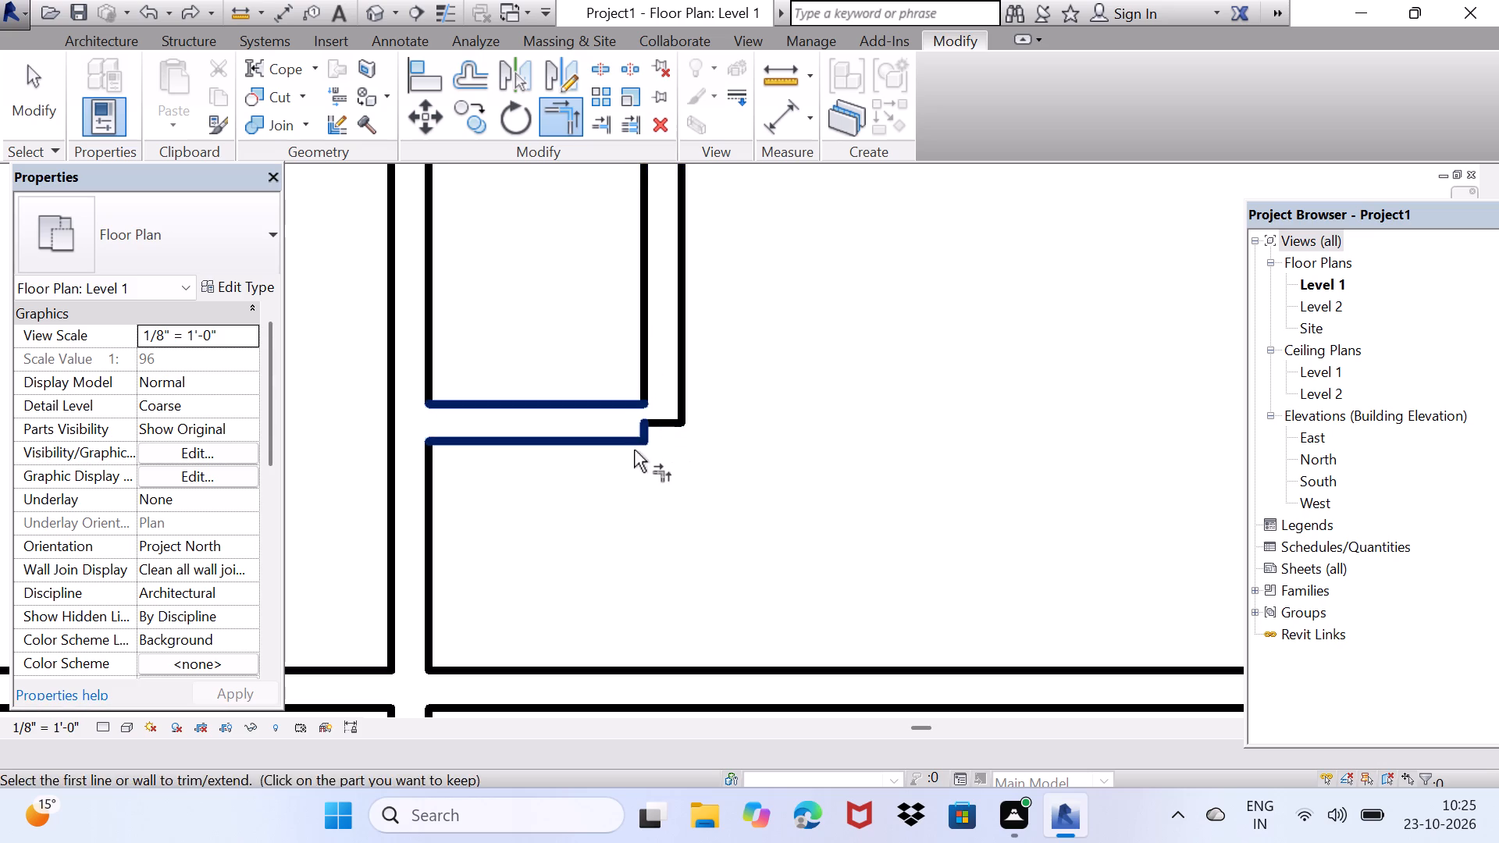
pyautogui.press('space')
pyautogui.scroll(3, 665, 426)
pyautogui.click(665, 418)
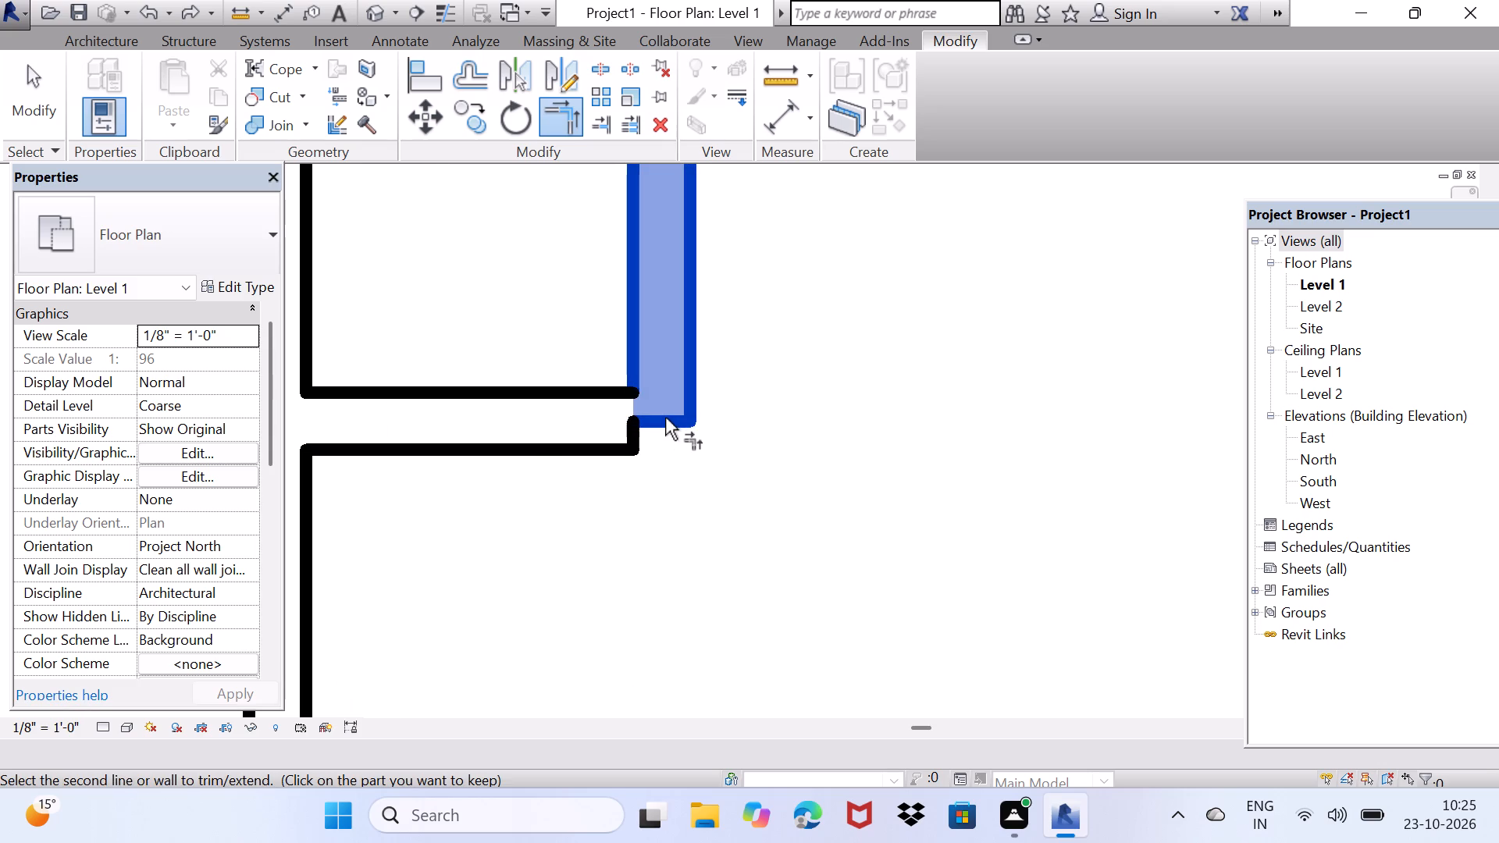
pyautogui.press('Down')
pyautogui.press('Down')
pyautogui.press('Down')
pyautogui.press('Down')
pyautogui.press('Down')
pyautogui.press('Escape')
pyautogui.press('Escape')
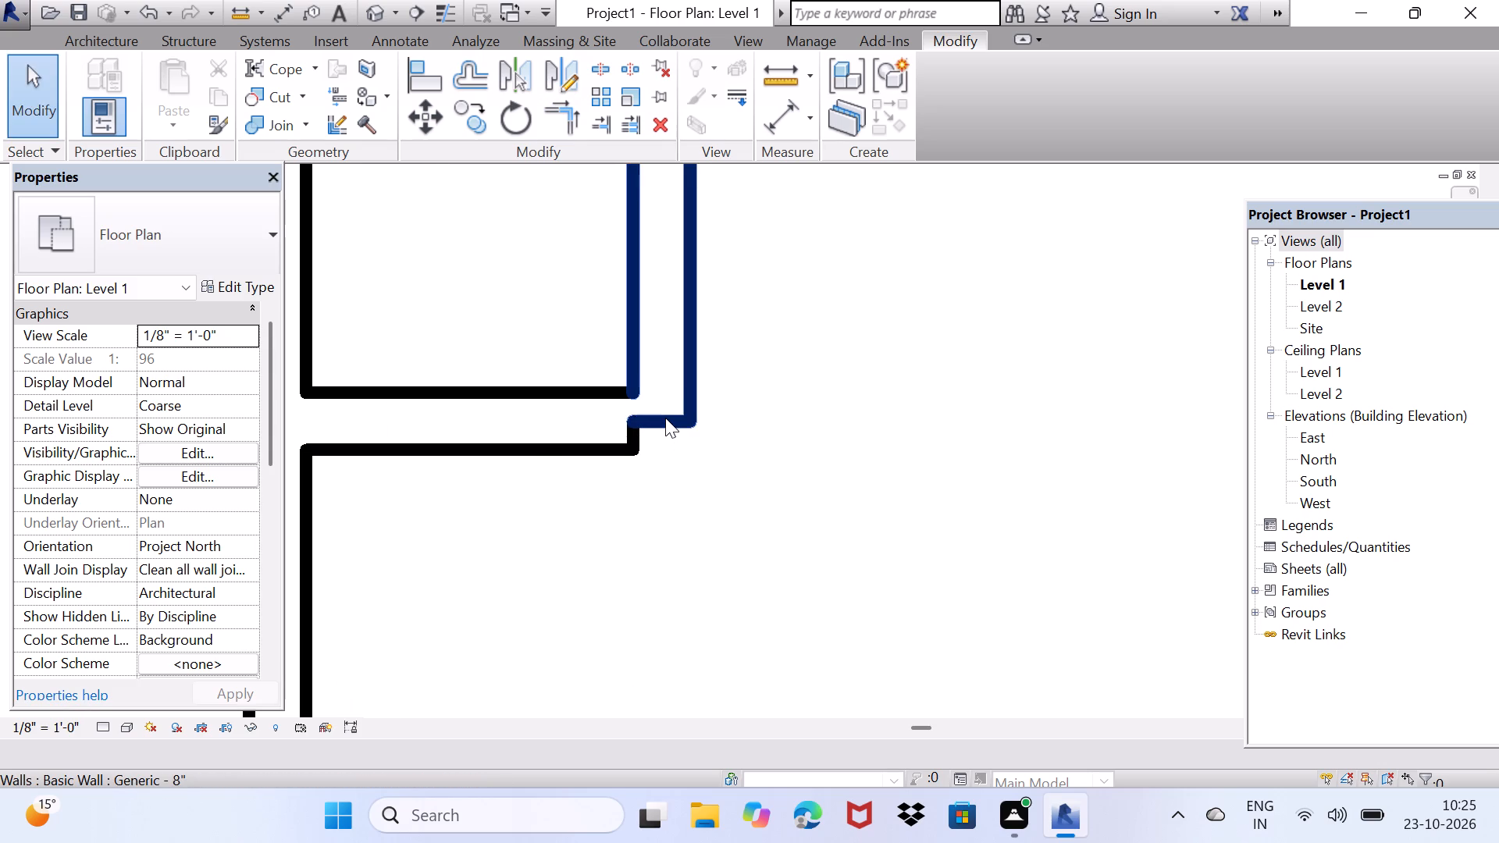
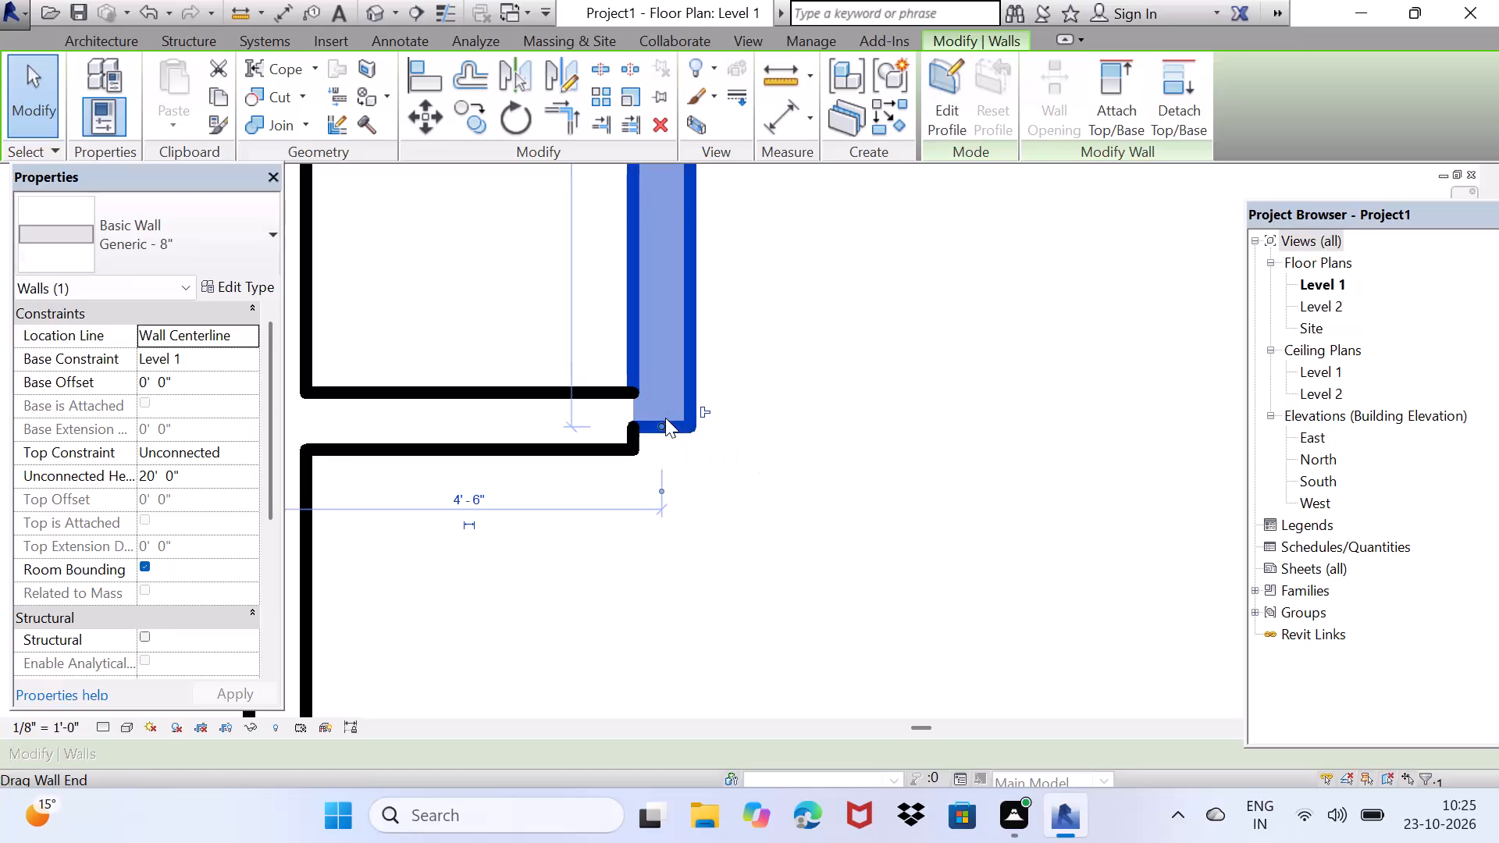
# Nudge the second vertical partition down until its lower end is flush with the short horizontal partition's lower face.
pyautogui.press('Down')
pyautogui.press('Down')
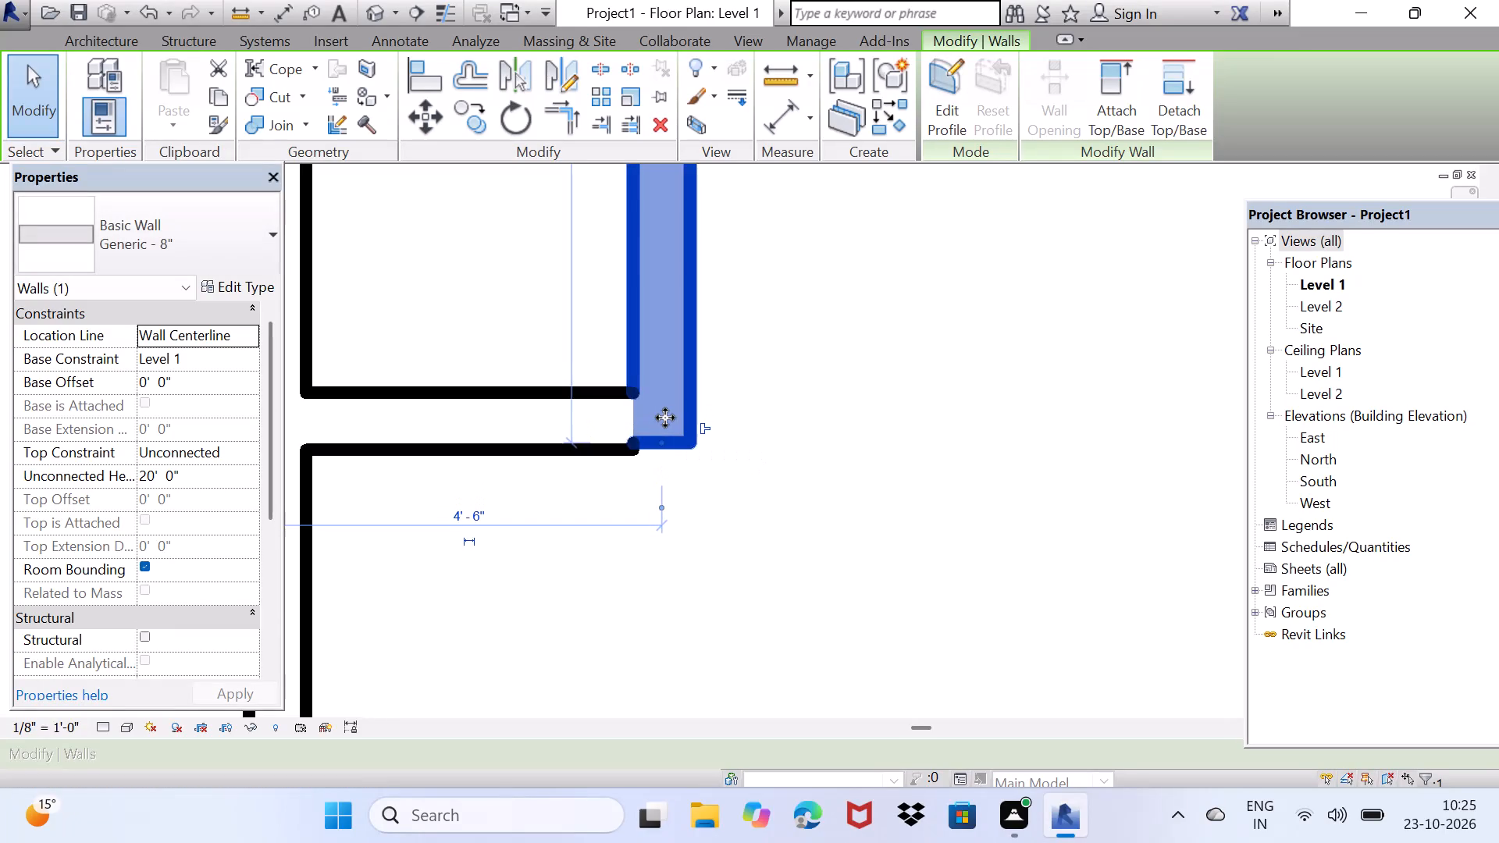
pyautogui.press('Down')
pyautogui.press('Down')
pyautogui.press('Up')
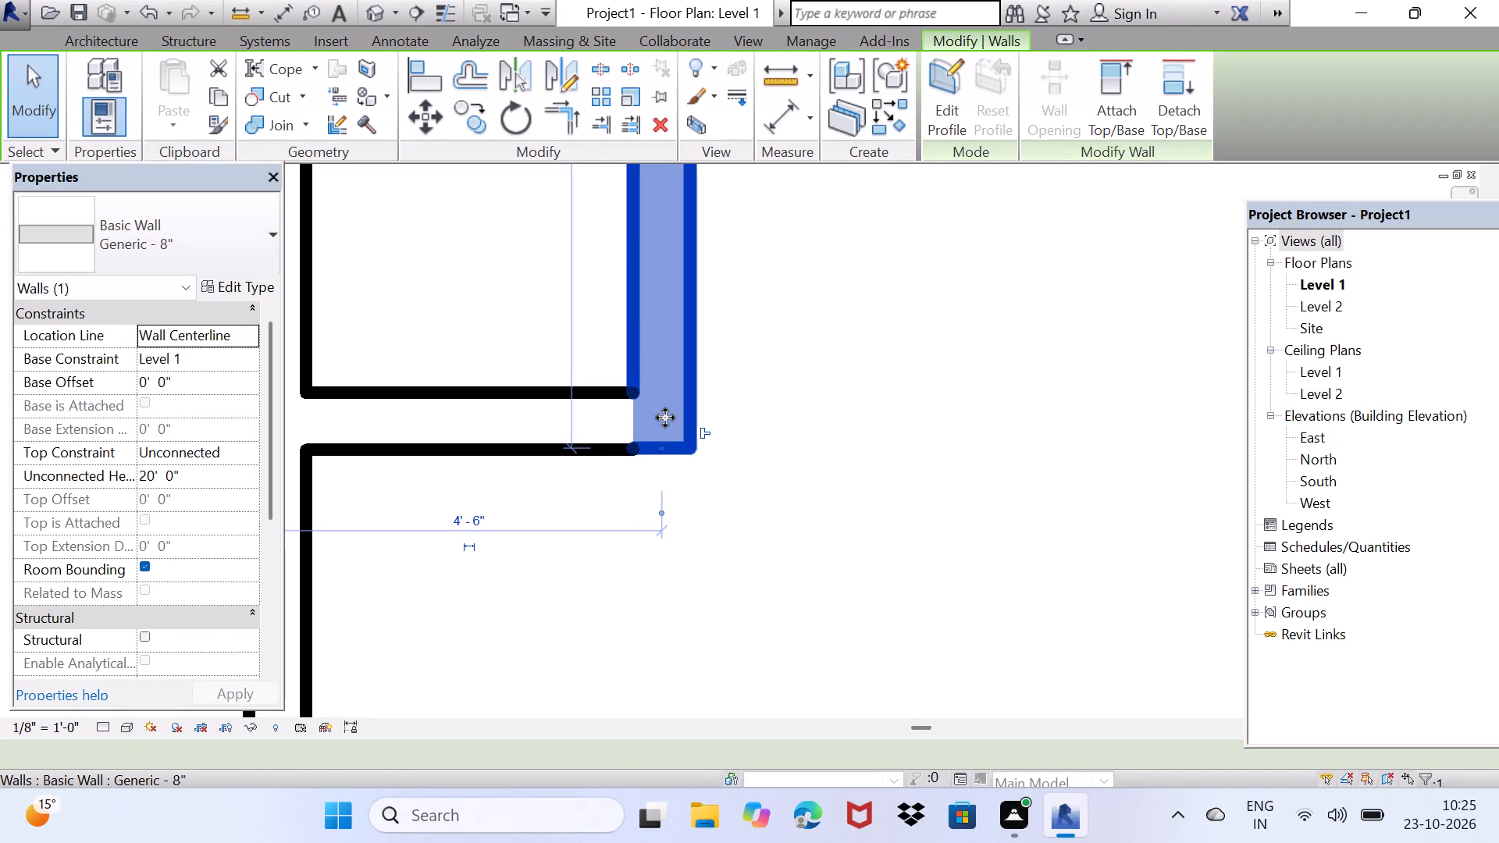
pyautogui.press('space')
pyautogui.moveTo(770, 629); pyautogui.dragTo(771, 606)
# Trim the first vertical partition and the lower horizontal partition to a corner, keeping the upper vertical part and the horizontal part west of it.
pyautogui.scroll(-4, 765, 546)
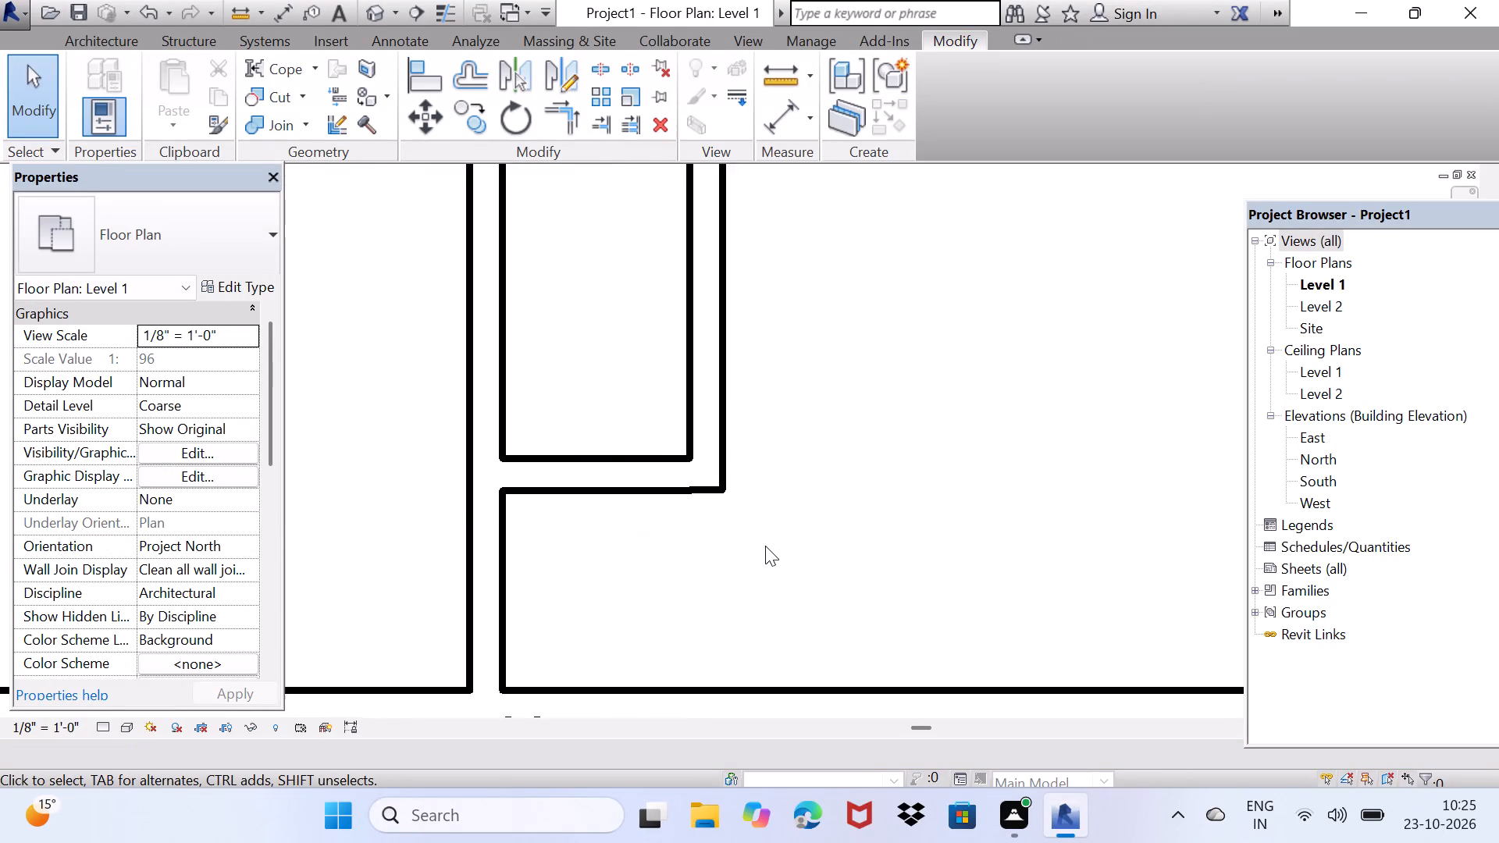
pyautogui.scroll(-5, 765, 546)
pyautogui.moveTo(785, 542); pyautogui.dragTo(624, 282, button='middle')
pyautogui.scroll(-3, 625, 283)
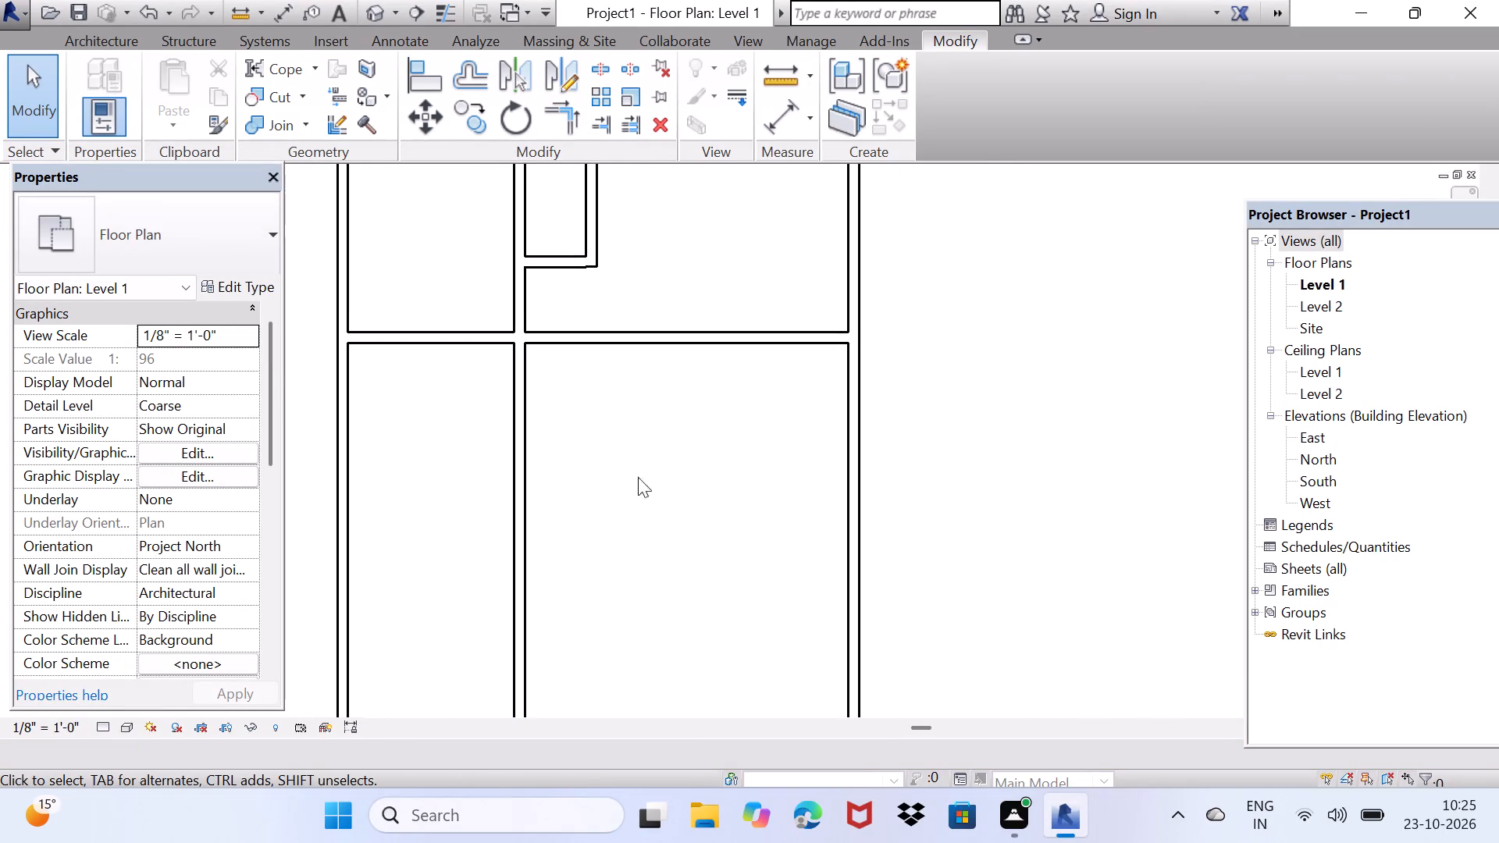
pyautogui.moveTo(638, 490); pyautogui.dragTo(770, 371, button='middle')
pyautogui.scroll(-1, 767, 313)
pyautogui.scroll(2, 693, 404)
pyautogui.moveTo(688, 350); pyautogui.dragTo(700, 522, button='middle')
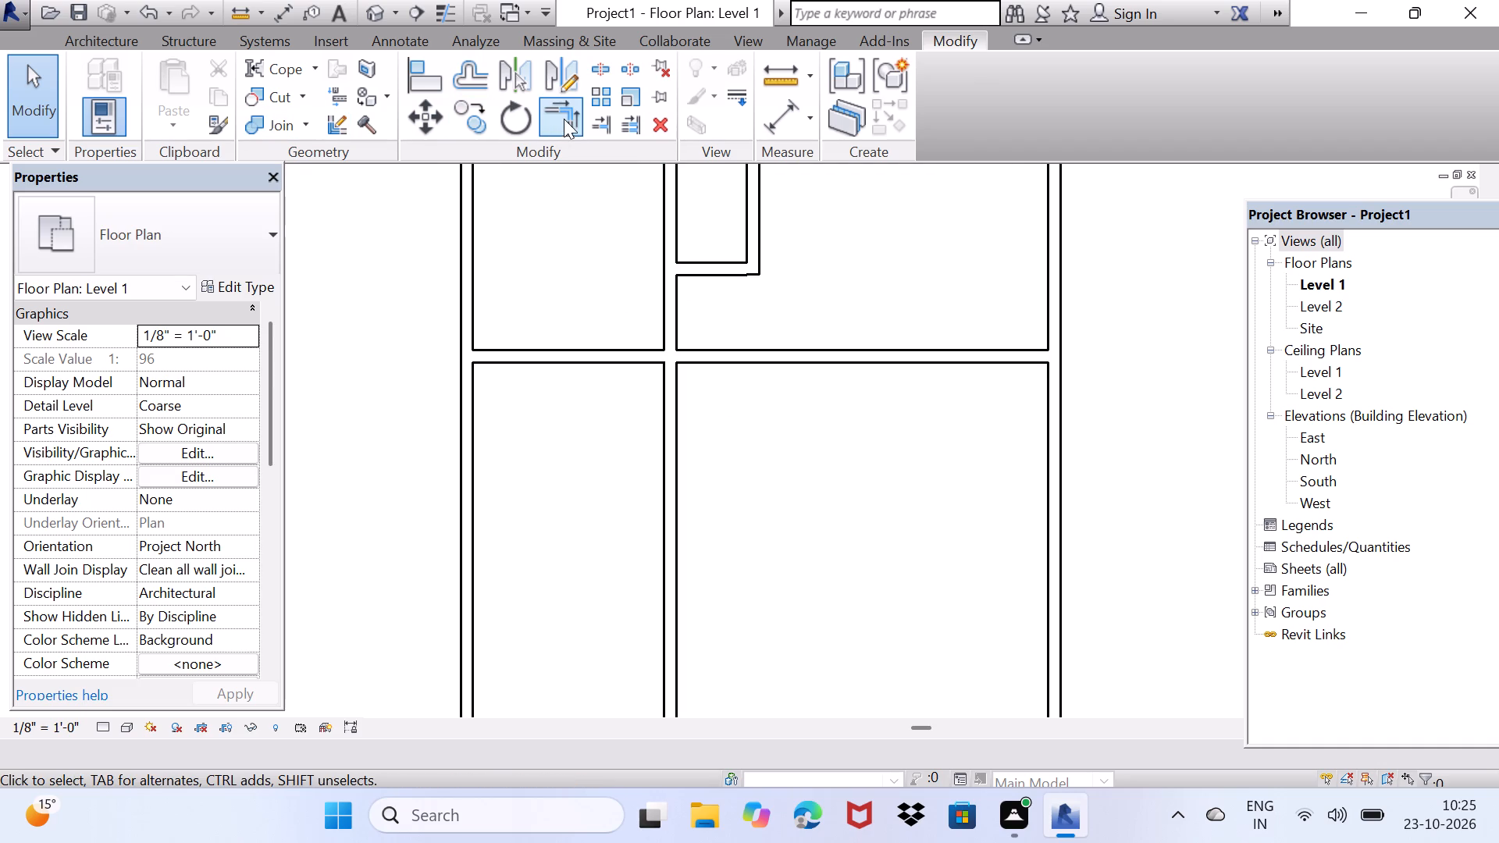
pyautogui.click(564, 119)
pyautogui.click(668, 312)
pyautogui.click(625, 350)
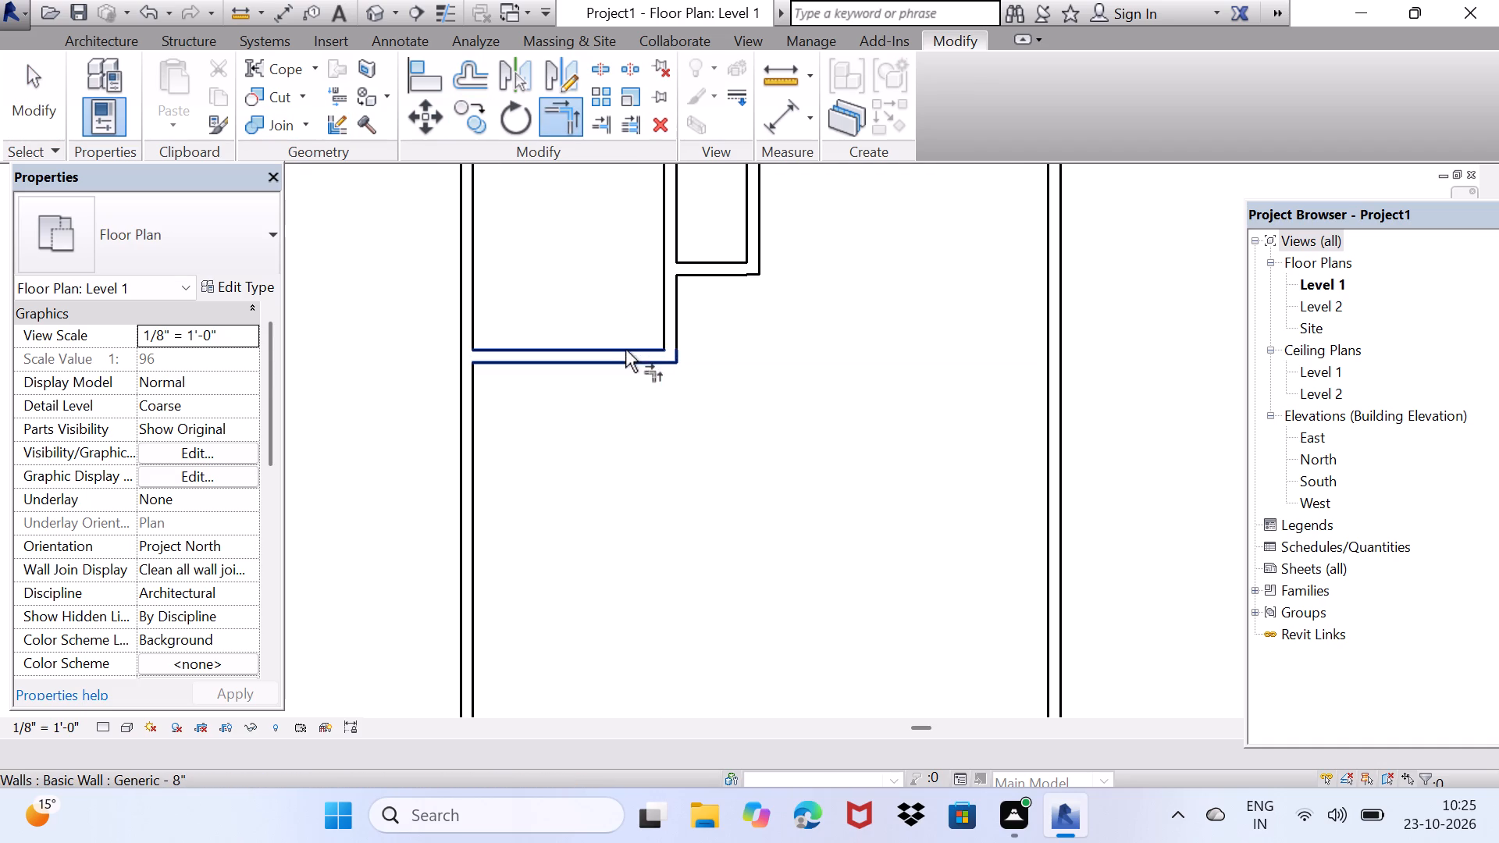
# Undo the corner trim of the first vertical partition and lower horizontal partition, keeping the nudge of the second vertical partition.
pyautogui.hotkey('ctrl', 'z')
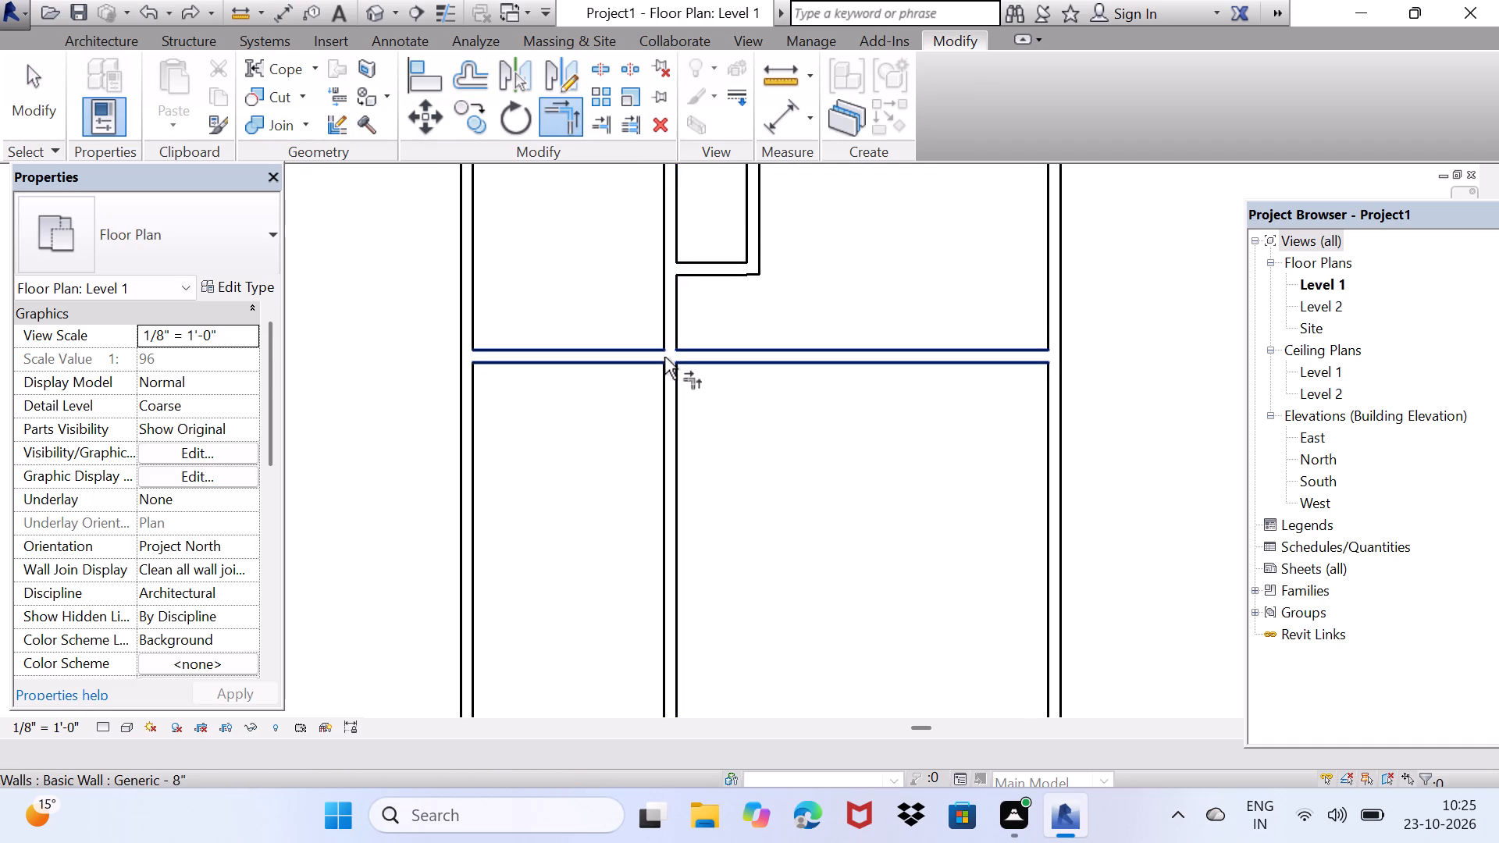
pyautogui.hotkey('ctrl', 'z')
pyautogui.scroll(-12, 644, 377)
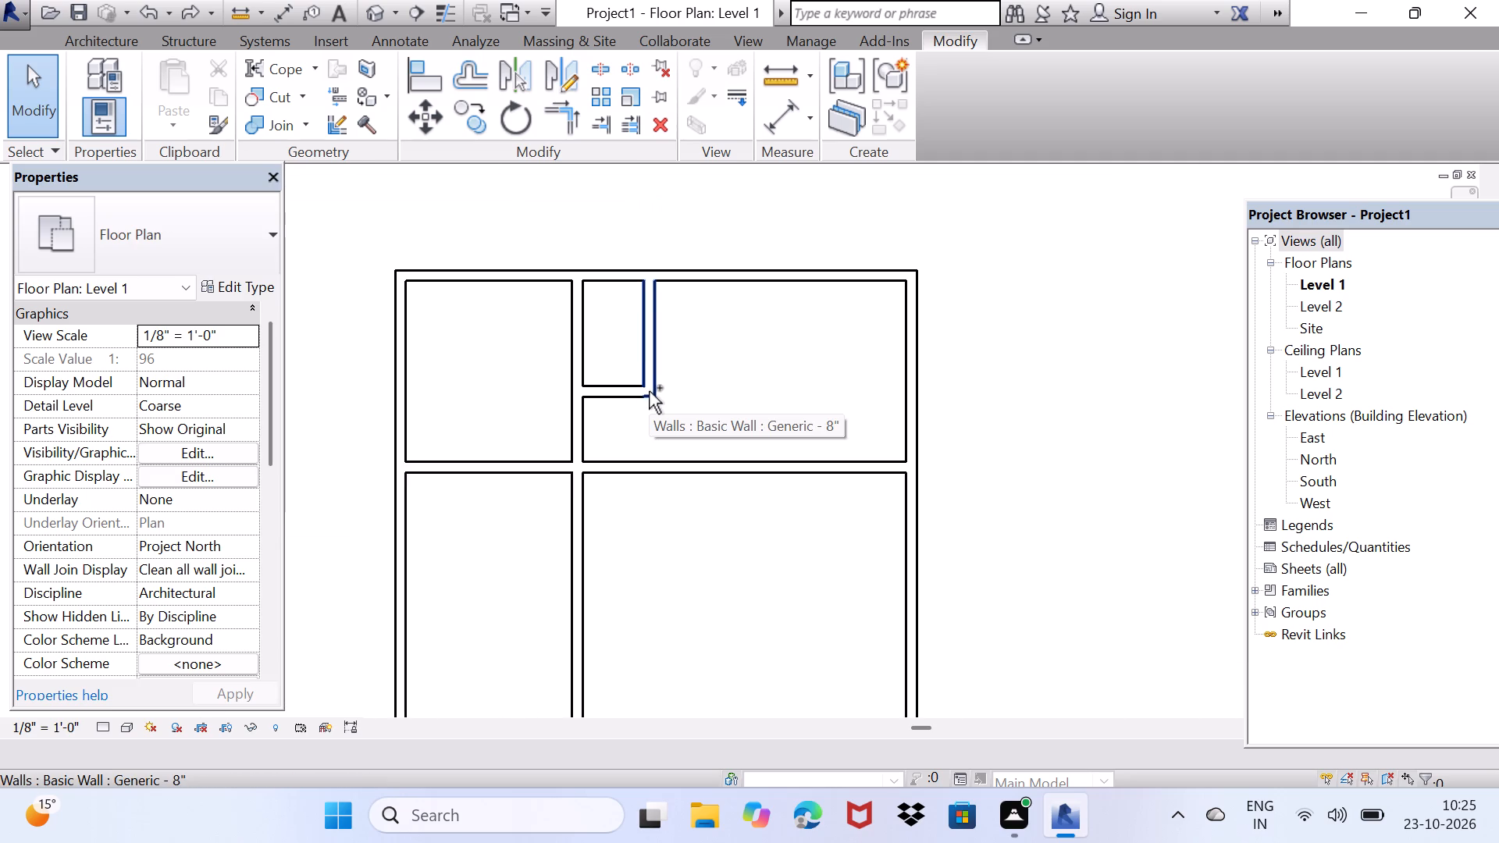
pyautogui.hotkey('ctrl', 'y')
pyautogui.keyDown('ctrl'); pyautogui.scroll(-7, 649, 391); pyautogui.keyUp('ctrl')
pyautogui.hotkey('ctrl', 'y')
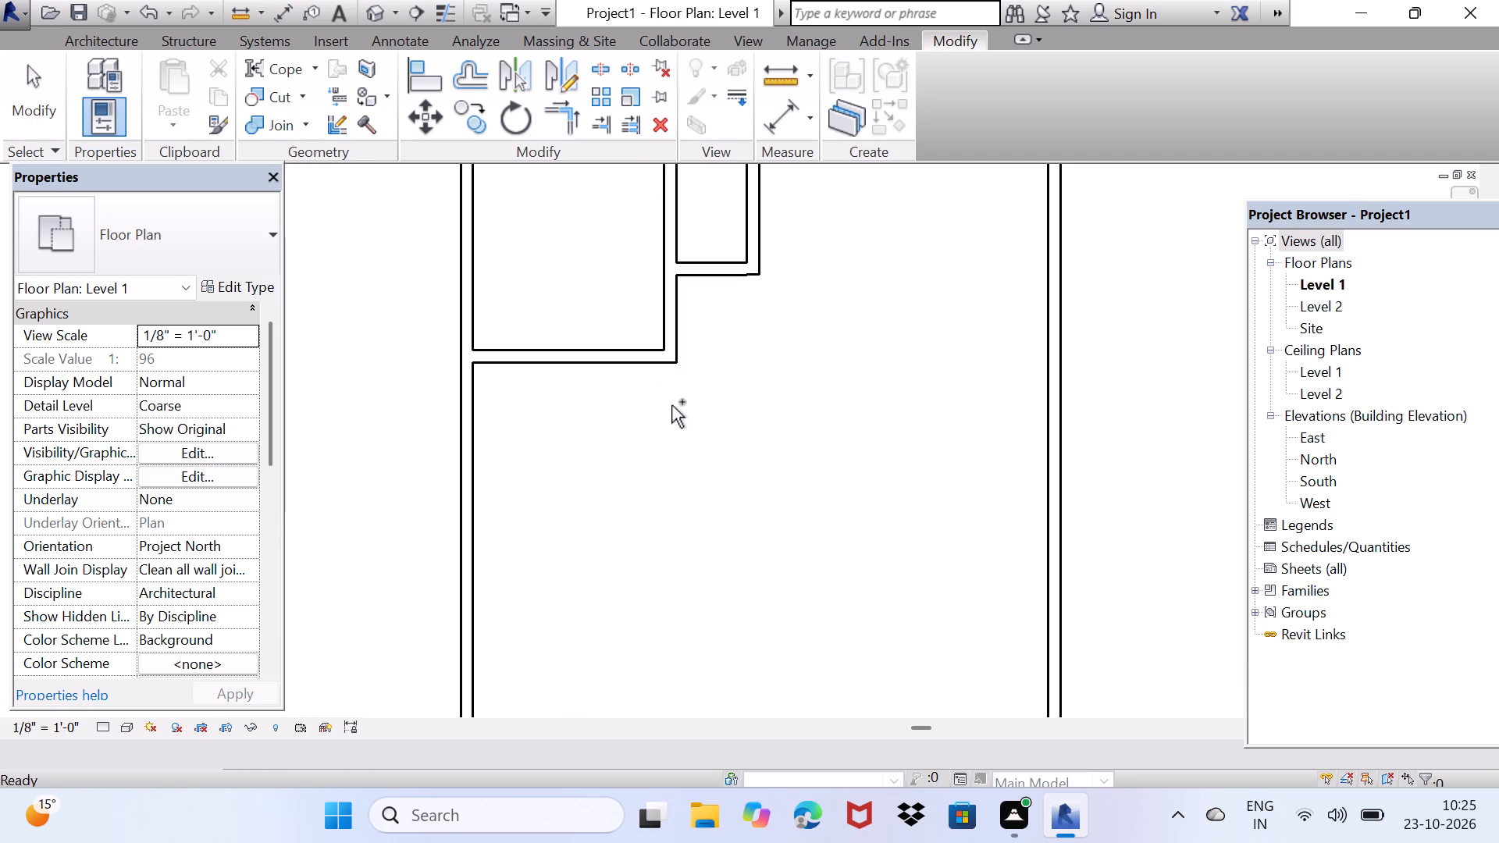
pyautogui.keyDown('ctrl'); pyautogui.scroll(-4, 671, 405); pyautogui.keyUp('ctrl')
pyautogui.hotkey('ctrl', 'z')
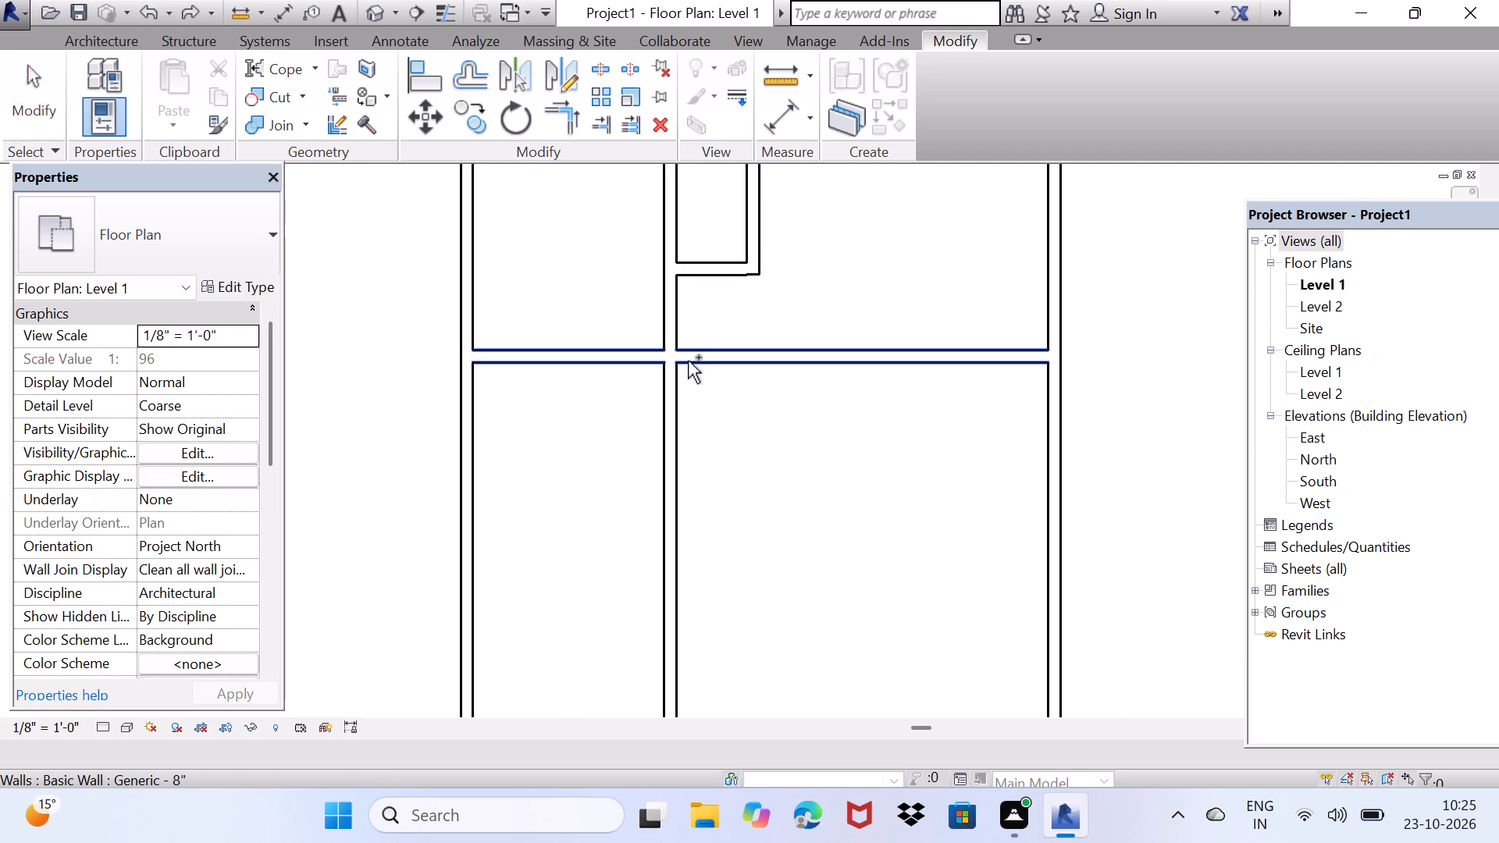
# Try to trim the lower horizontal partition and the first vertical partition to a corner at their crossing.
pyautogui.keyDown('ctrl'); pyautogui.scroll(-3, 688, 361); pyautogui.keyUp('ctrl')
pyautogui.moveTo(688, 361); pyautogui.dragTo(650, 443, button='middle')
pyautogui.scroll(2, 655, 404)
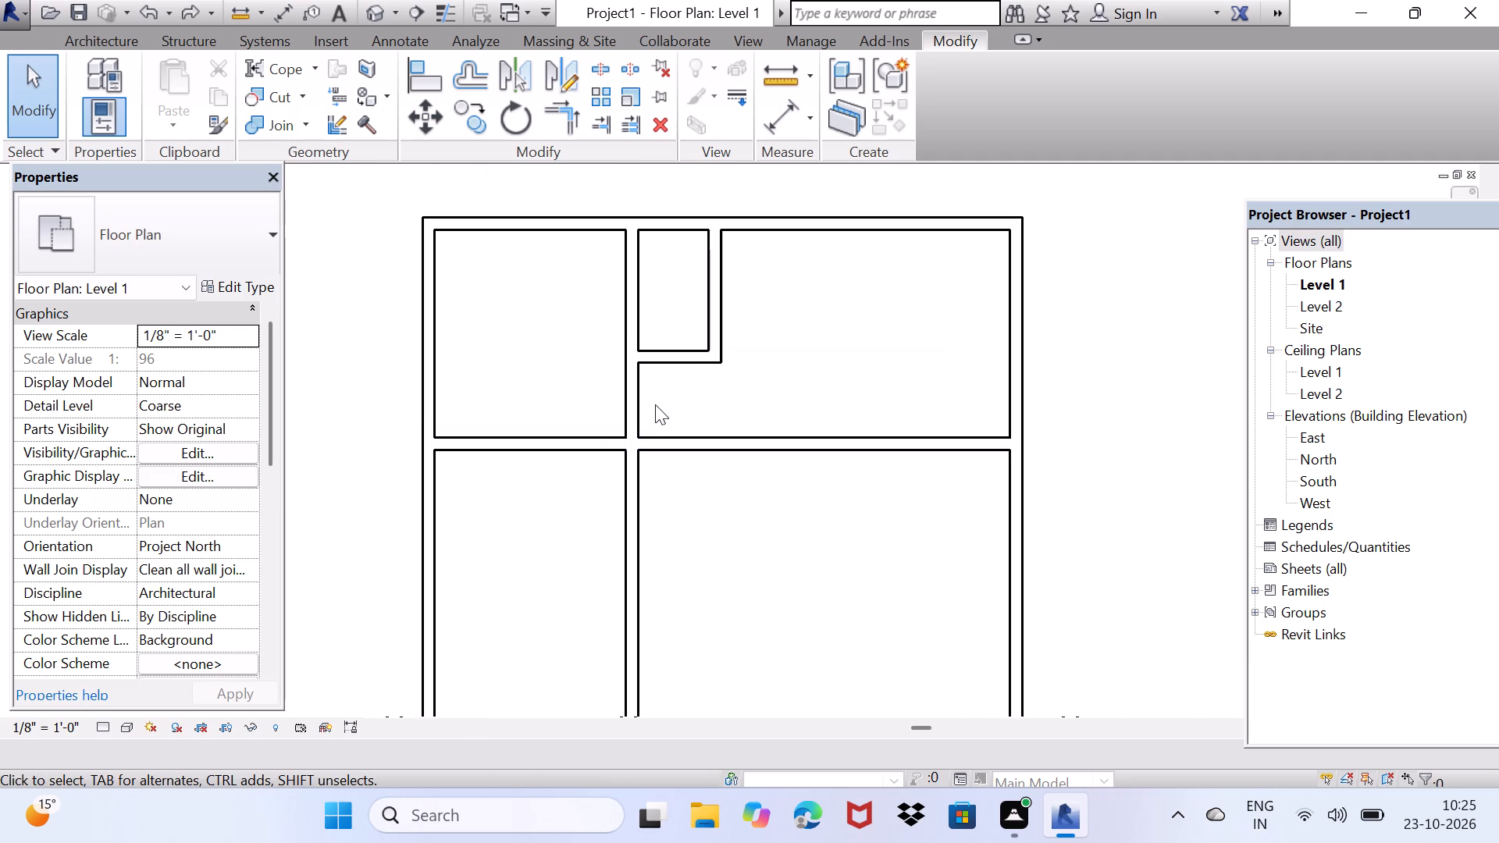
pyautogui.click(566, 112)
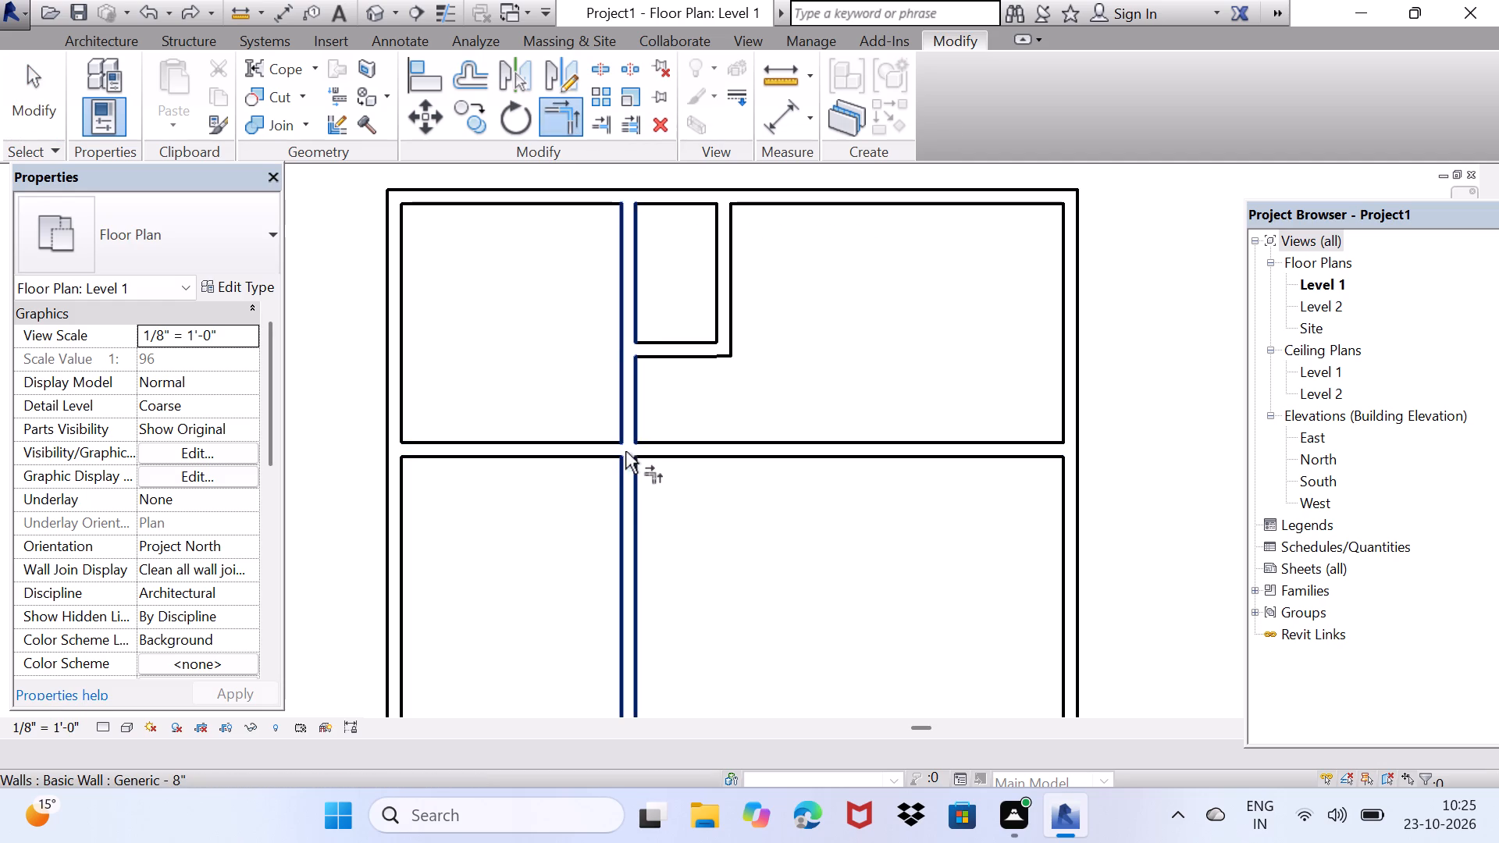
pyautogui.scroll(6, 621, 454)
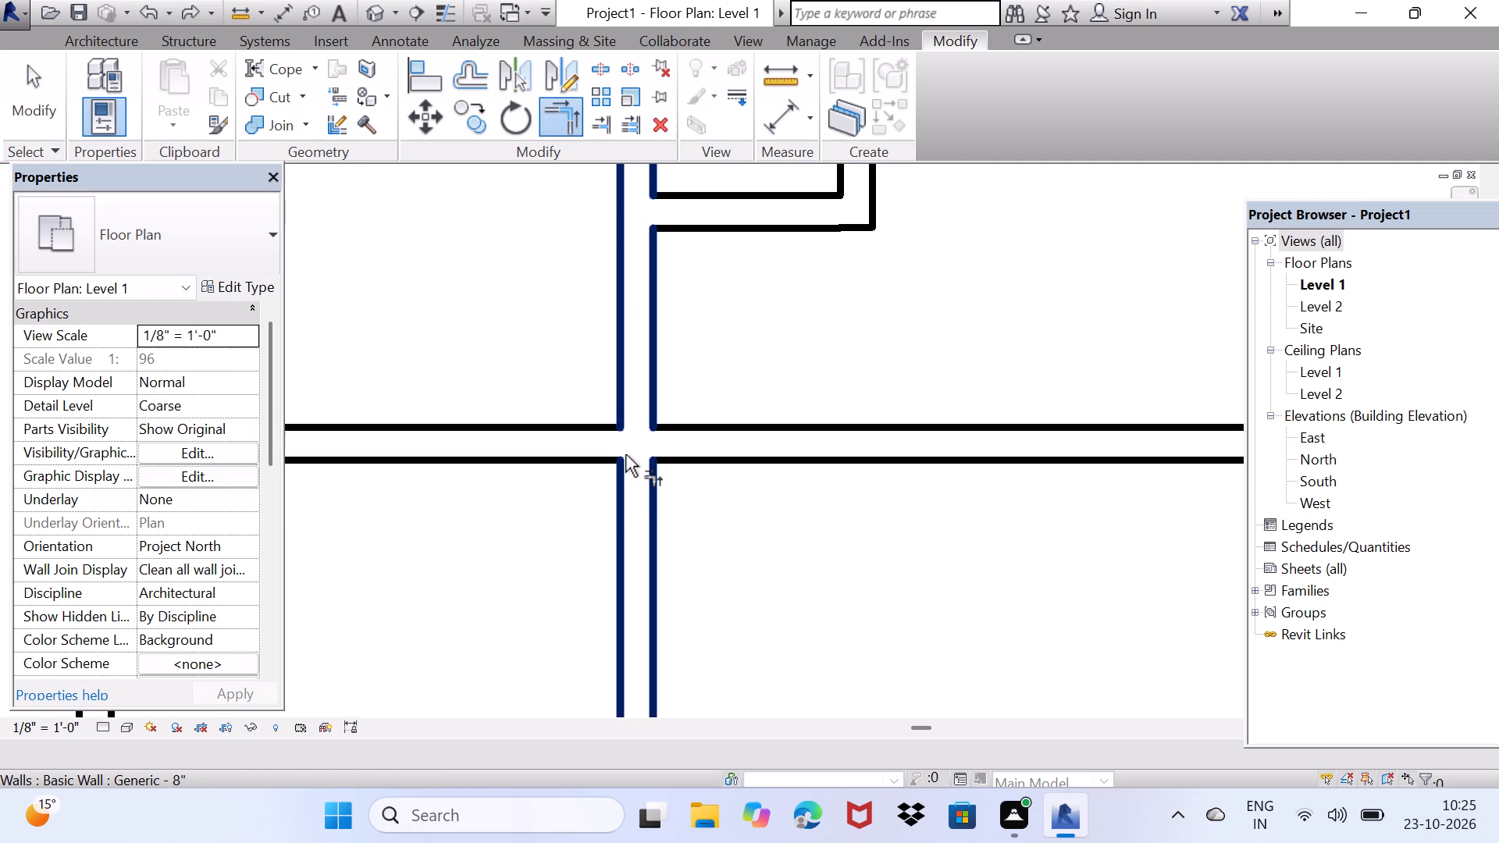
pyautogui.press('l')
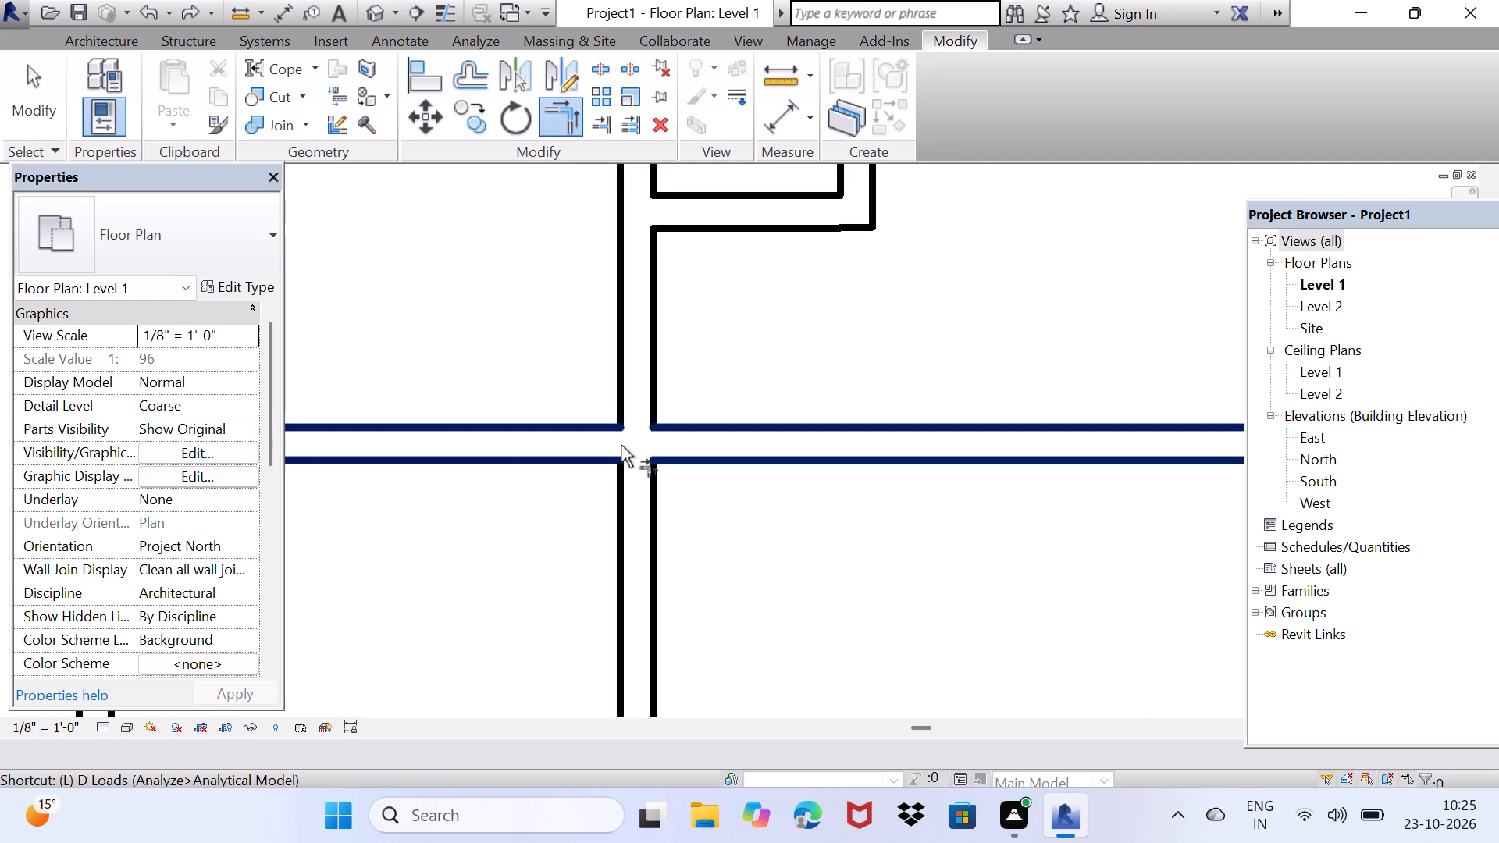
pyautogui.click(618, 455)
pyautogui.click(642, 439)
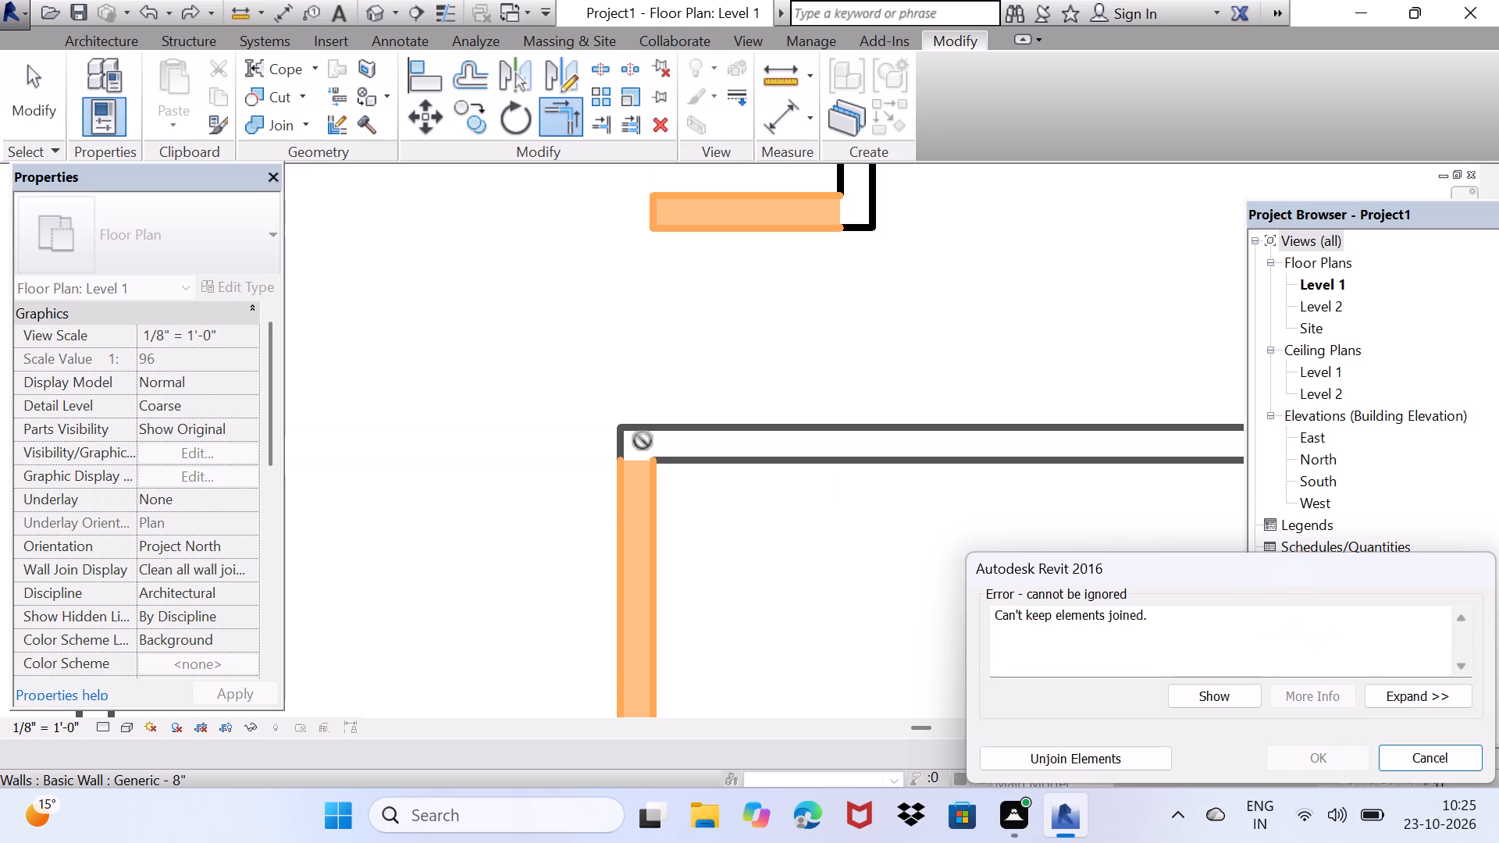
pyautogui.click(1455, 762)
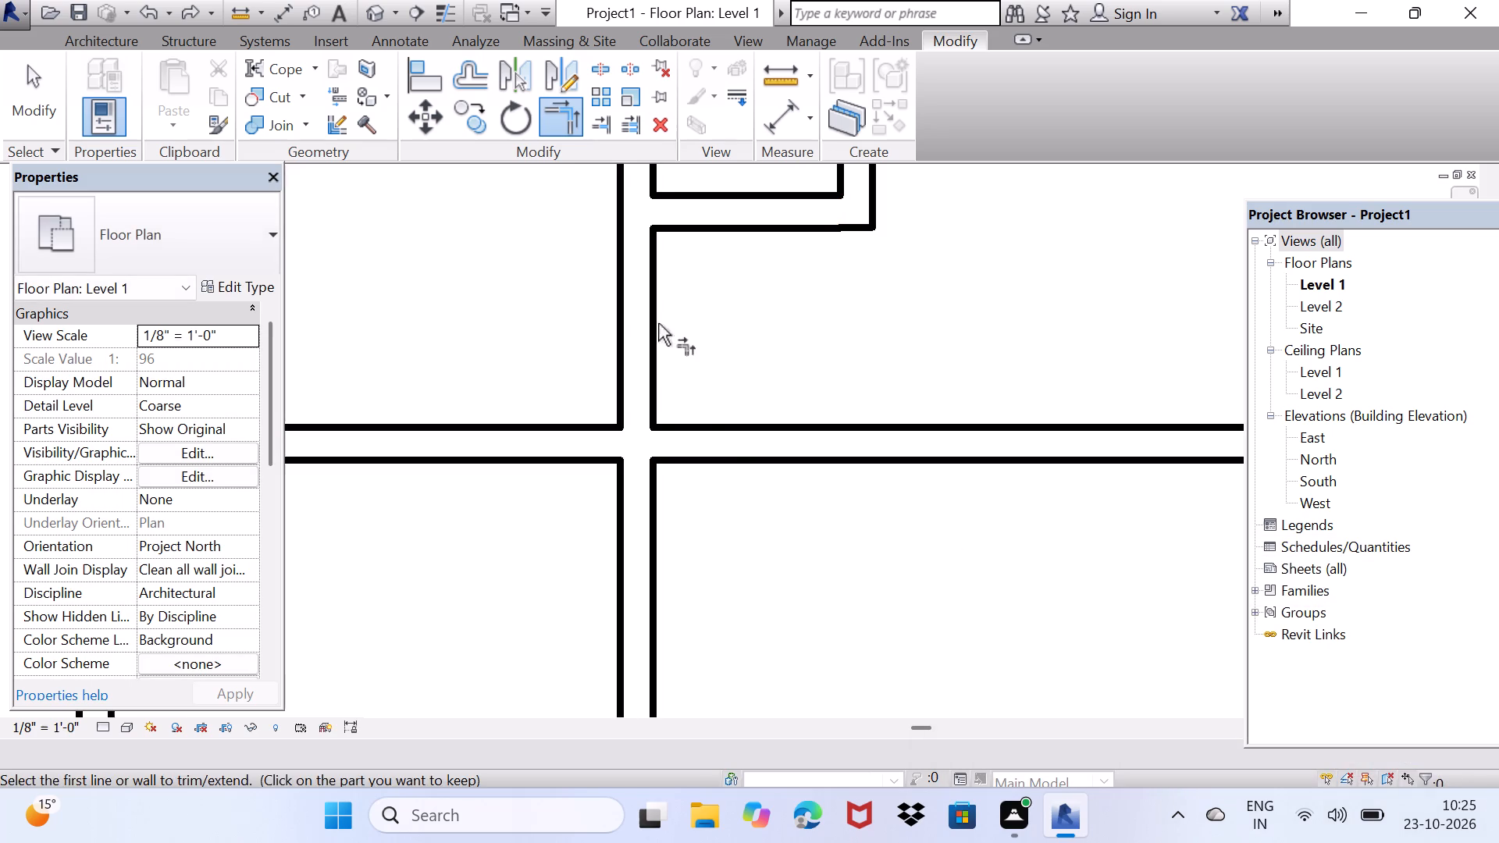
# Split the first vertical partition with a gap at the lower horizontal partition's bottom face and delete the segment below it.
pyautogui.click(632, 69)
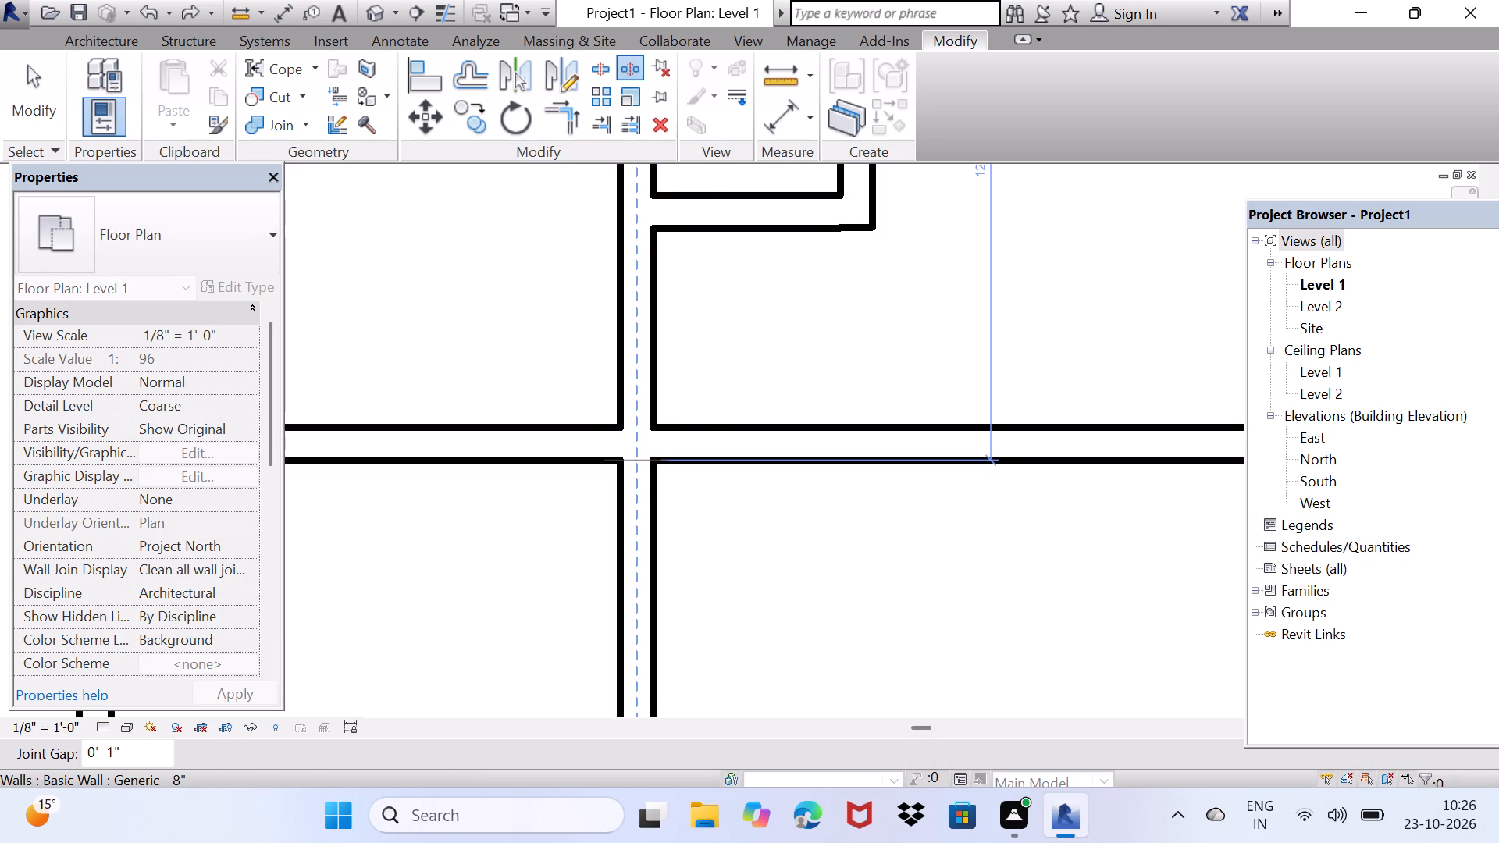
pyautogui.click(632, 461)
pyautogui.press('space')
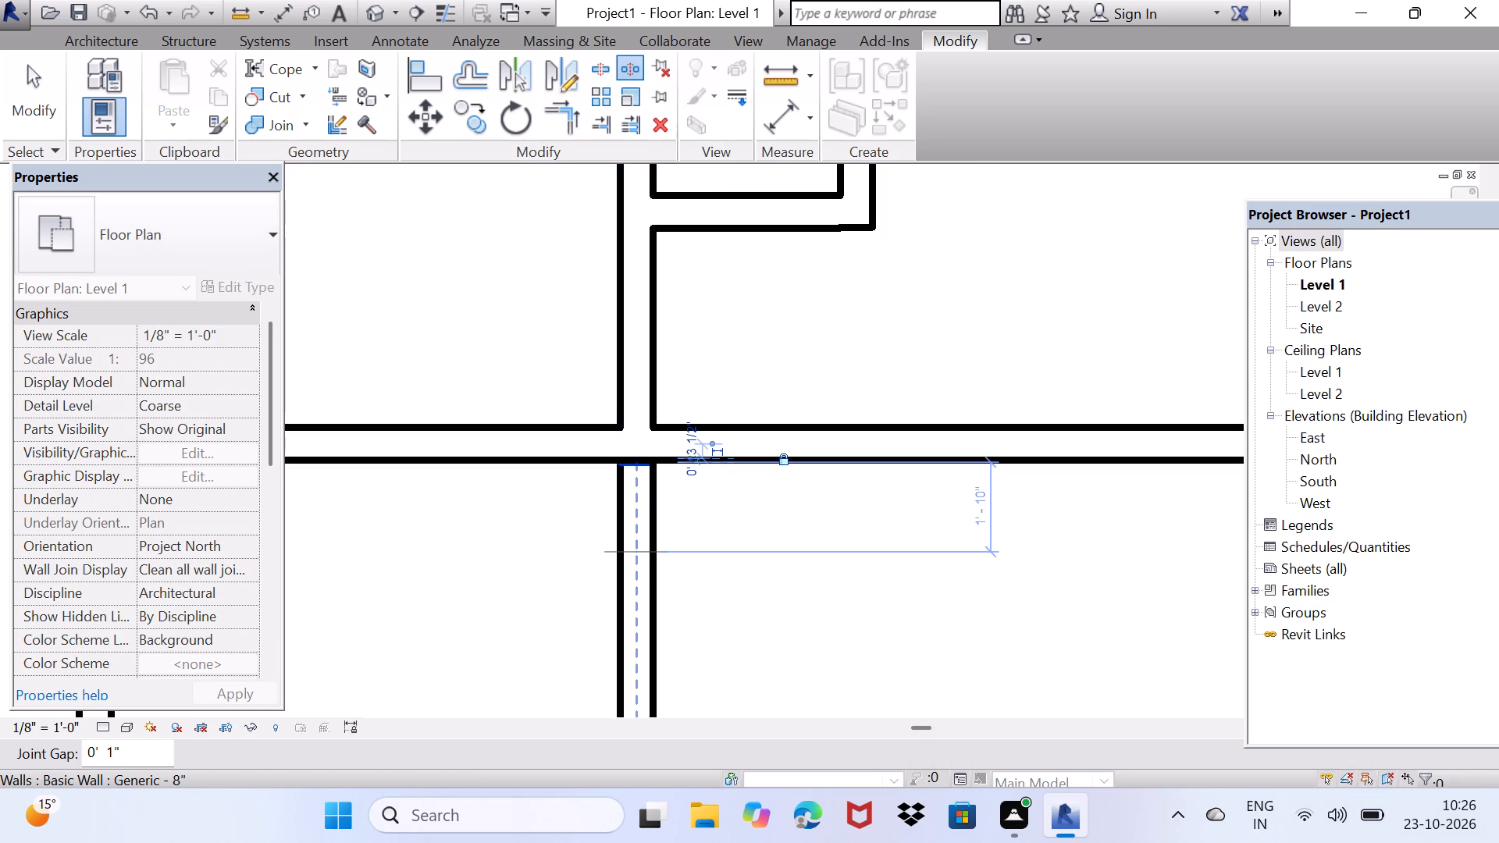
pyautogui.press('Escape')
pyautogui.press('Escape')
pyautogui.click(635, 564)
pyautogui.press('Delete')
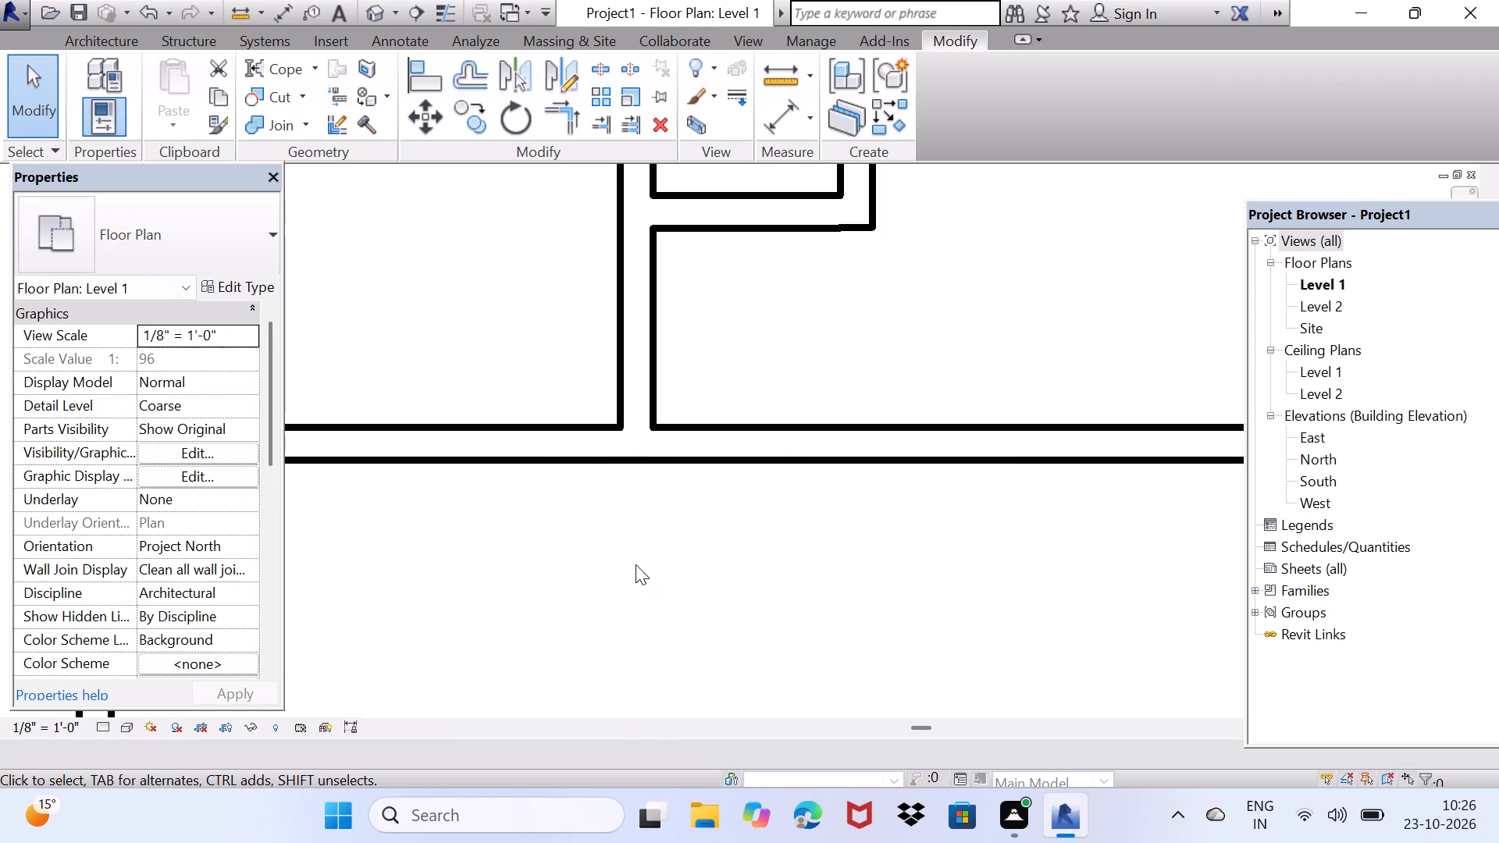
# Fine-nudge the second vertical partition down so its end lines up exactly with the short horizontal partition's lower face.
pyautogui.scroll(-8, 647, 467)
pyautogui.moveTo(652, 584); pyautogui.dragTo(676, 439, button='middle')
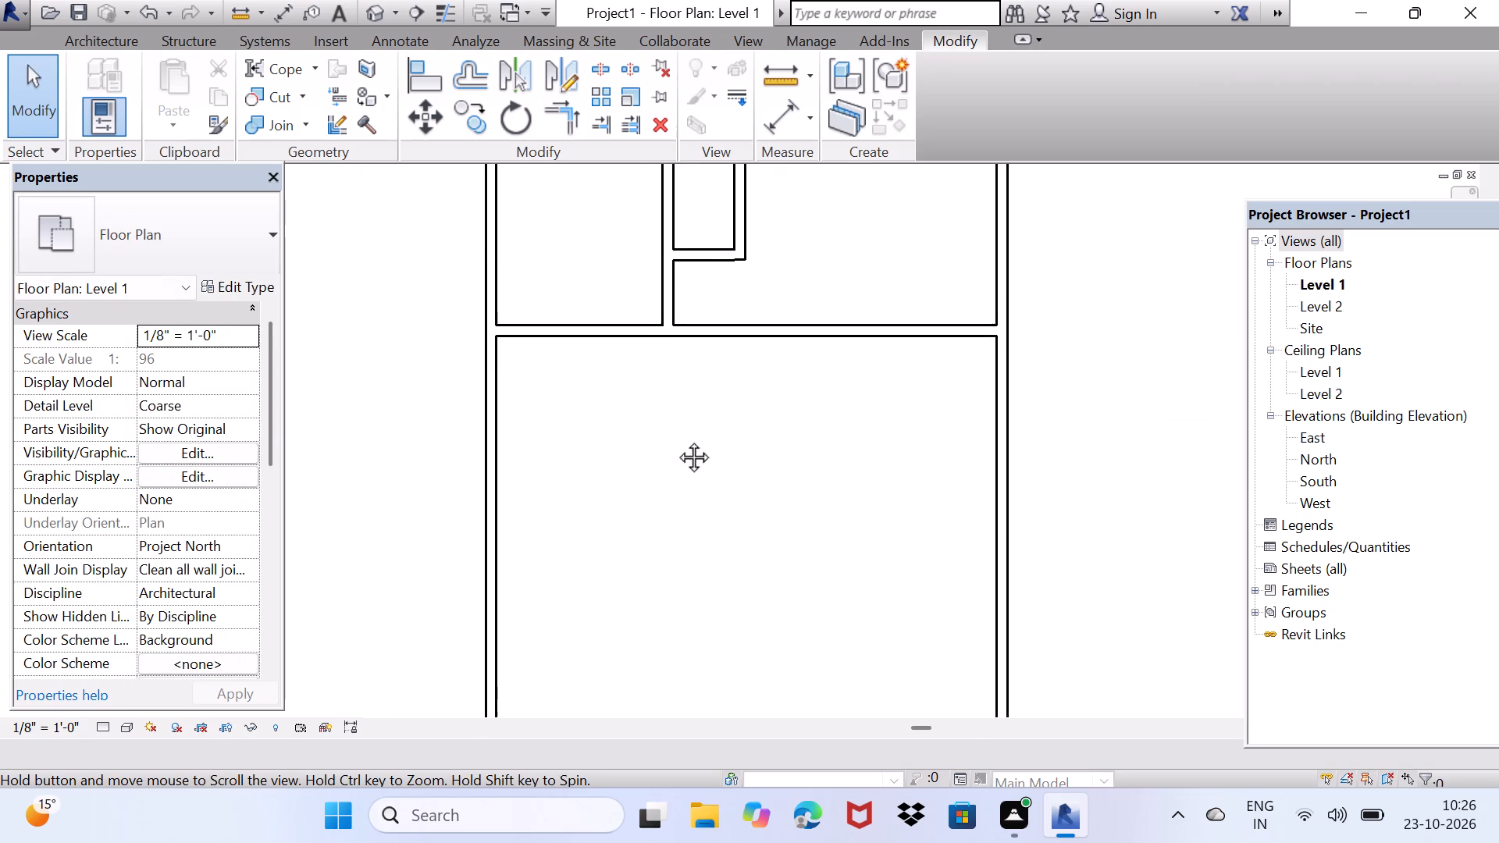
pyautogui.moveTo(676, 439); pyautogui.dragTo(627, 496, button='middle')
pyautogui.scroll(8, 695, 322)
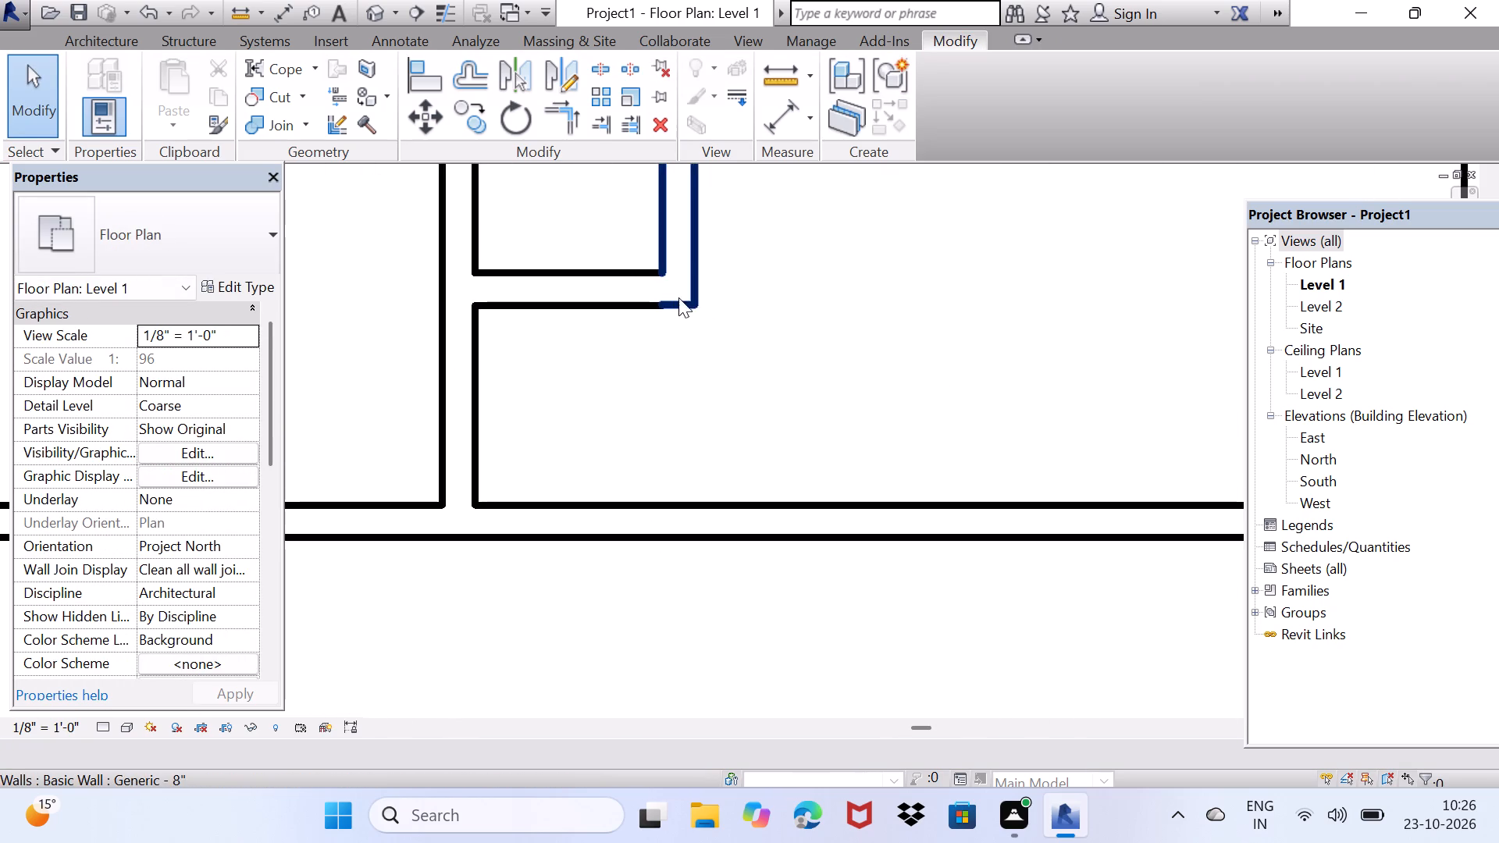
pyautogui.scroll(9, 660, 308)
pyautogui.click(674, 304)
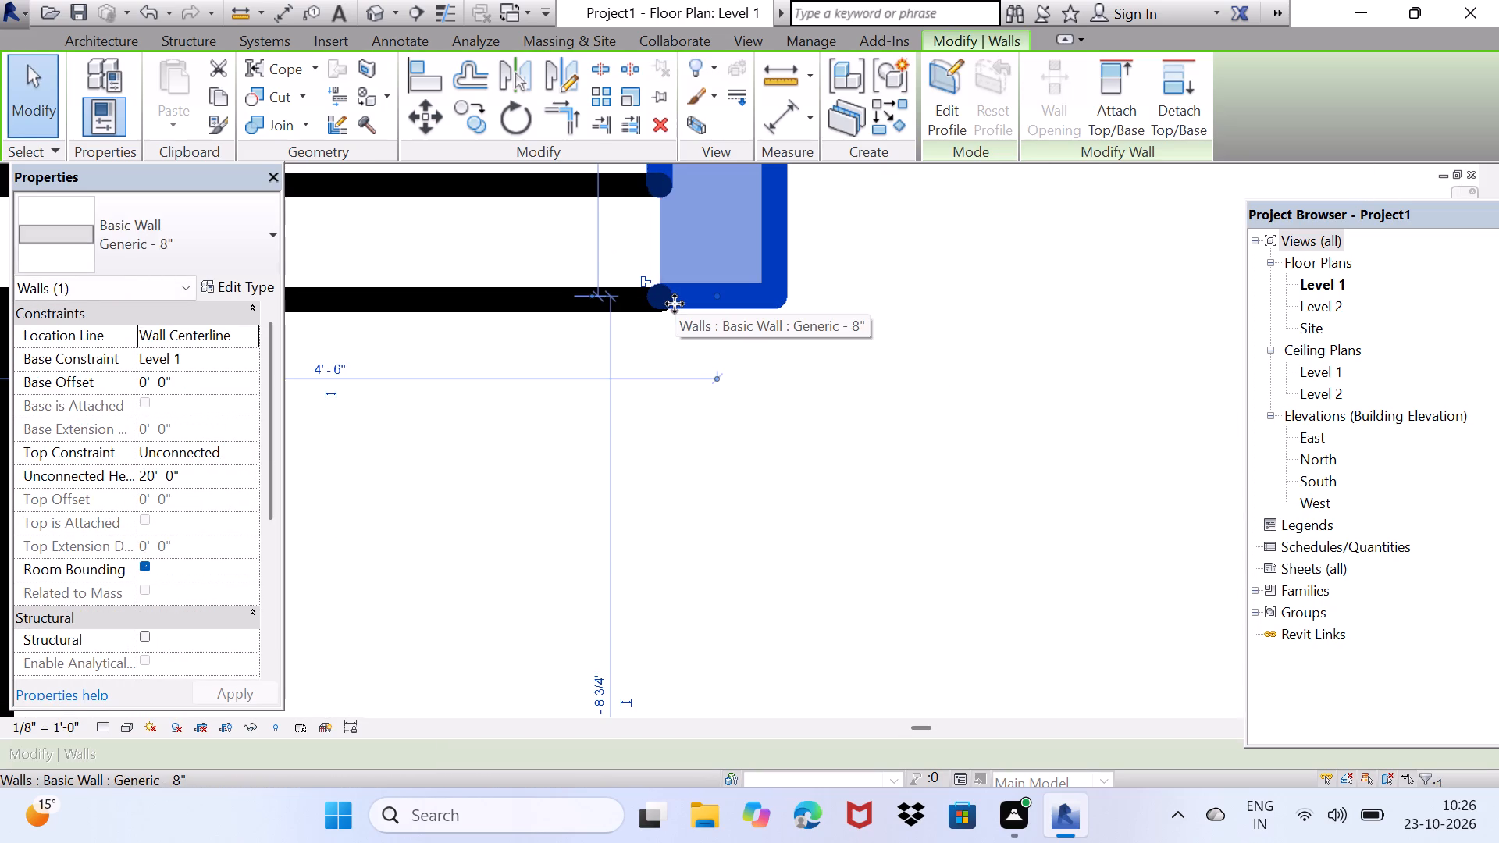
pyautogui.press('Down')
pyautogui.press('Up')
pyautogui.press('Down')
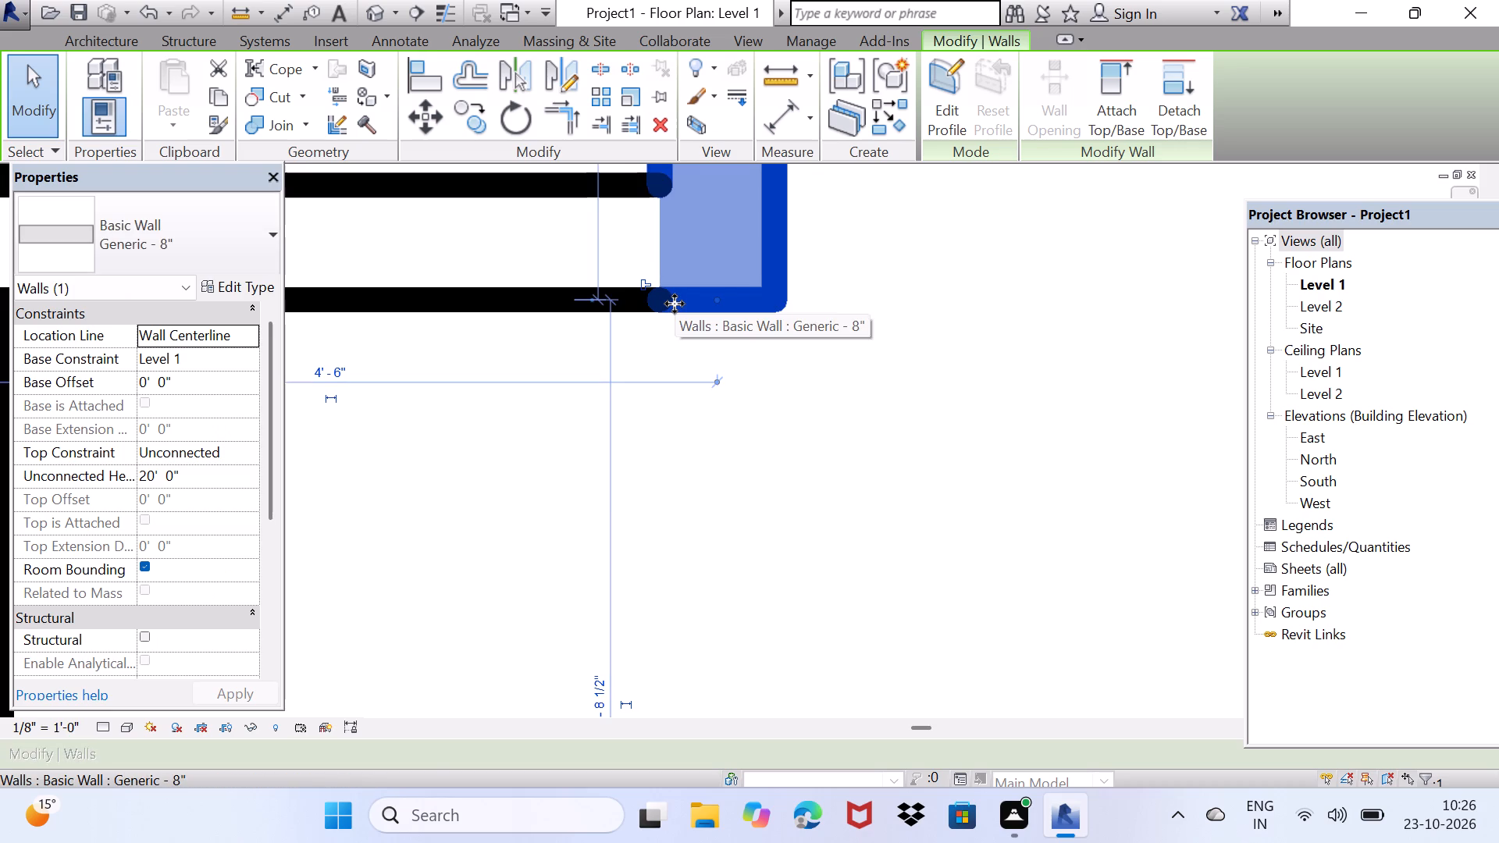
pyautogui.press('space')
pyautogui.press('Escape')
pyautogui.moveTo(754, 432); pyautogui.dragTo(777, 404)
# Offset a copy of the lower horizontal partition 4' 6" below it, into the large open room.
pyautogui.scroll(-2, 767, 389)
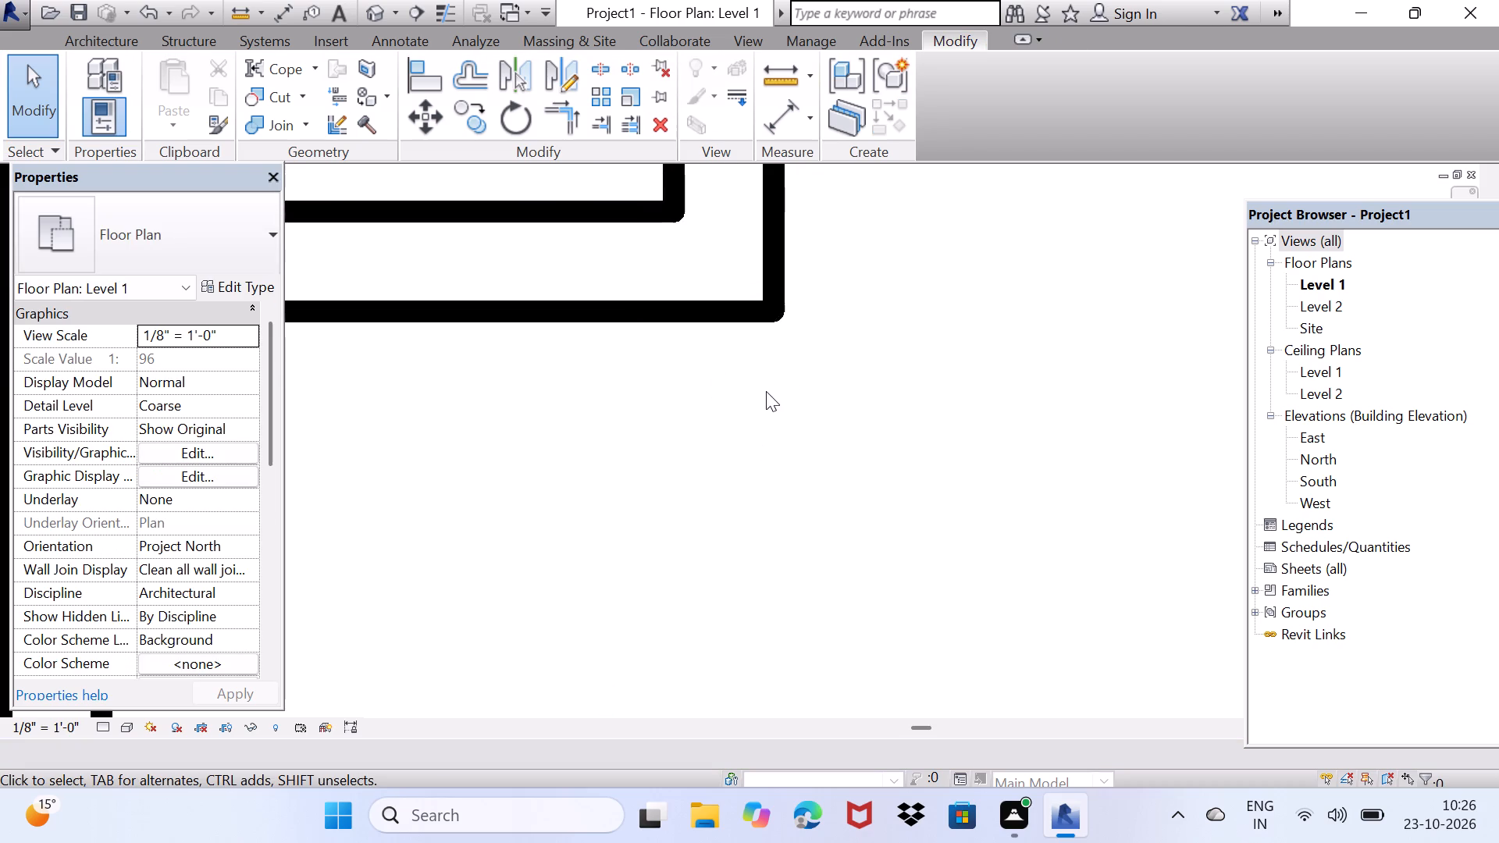
pyautogui.scroll(-10, 765, 393)
pyautogui.moveTo(714, 543); pyautogui.dragTo(767, 322, button='middle')
pyautogui.scroll(-7, 767, 322)
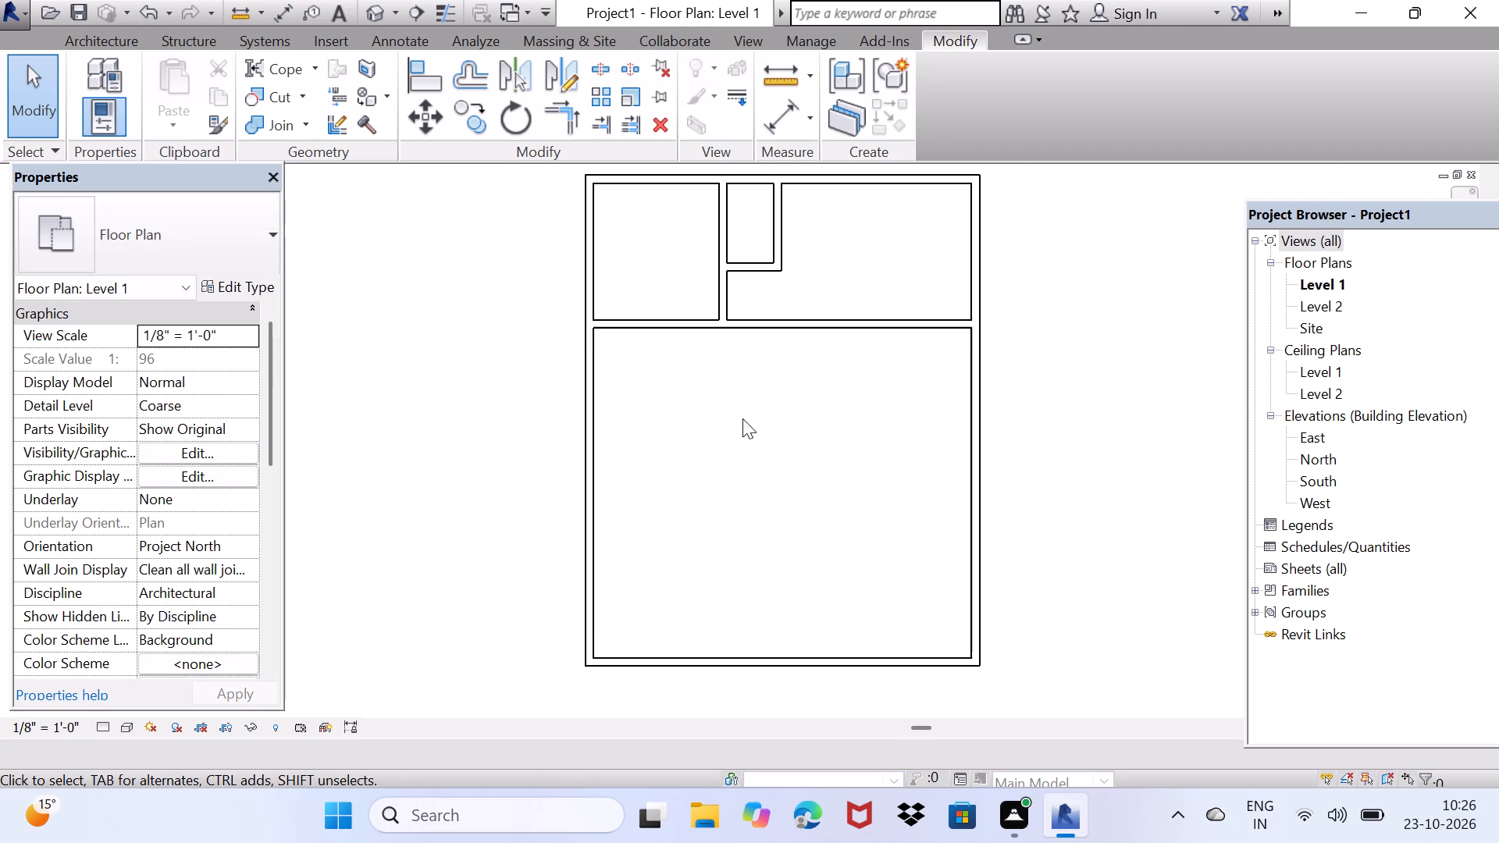
pyautogui.moveTo(742, 419); pyautogui.dragTo(717, 379, button='middle')
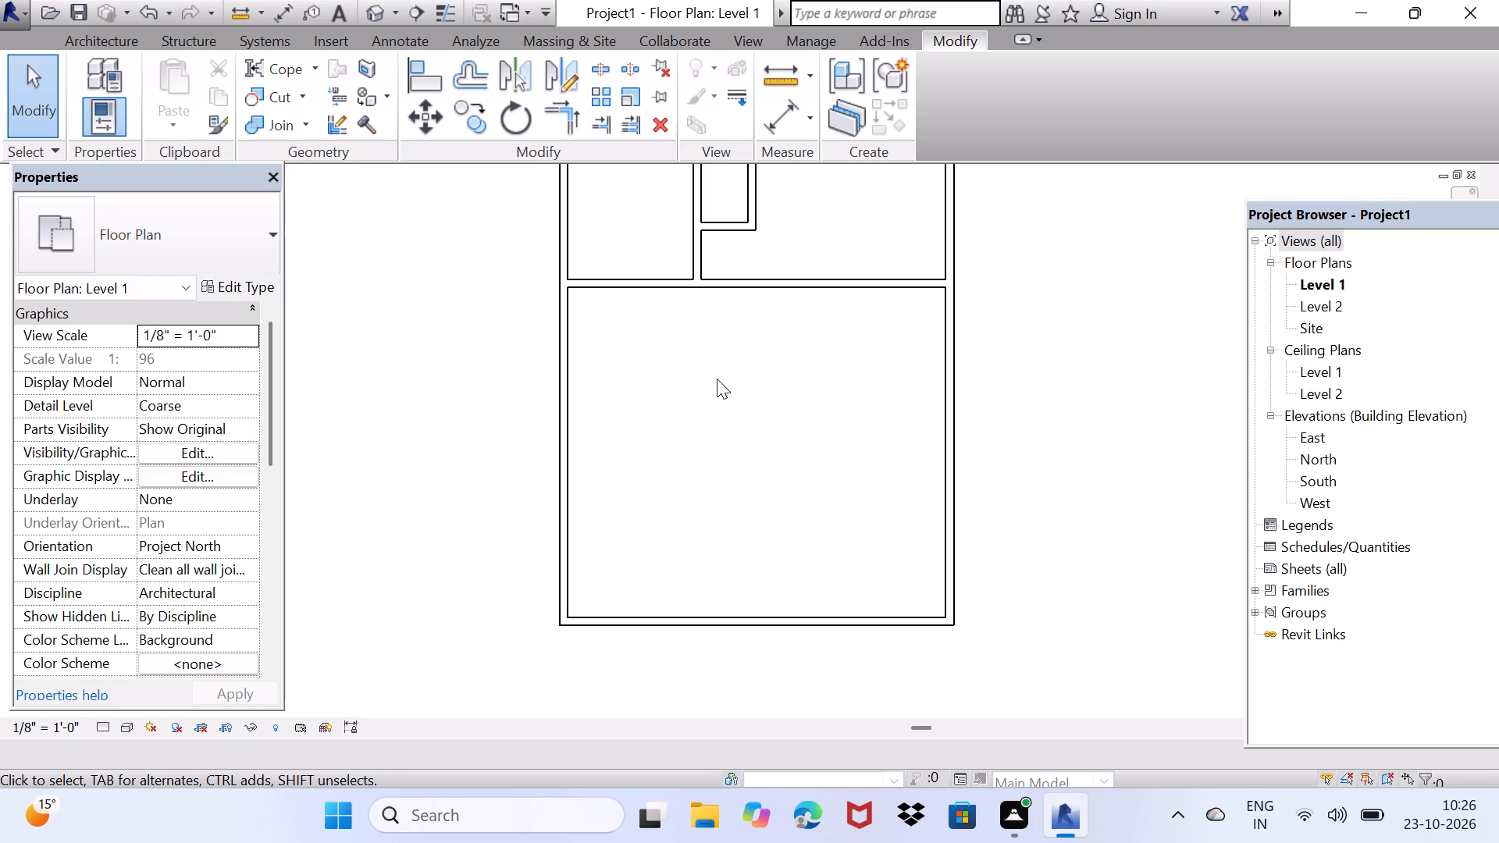
pyautogui.click(453, 72)
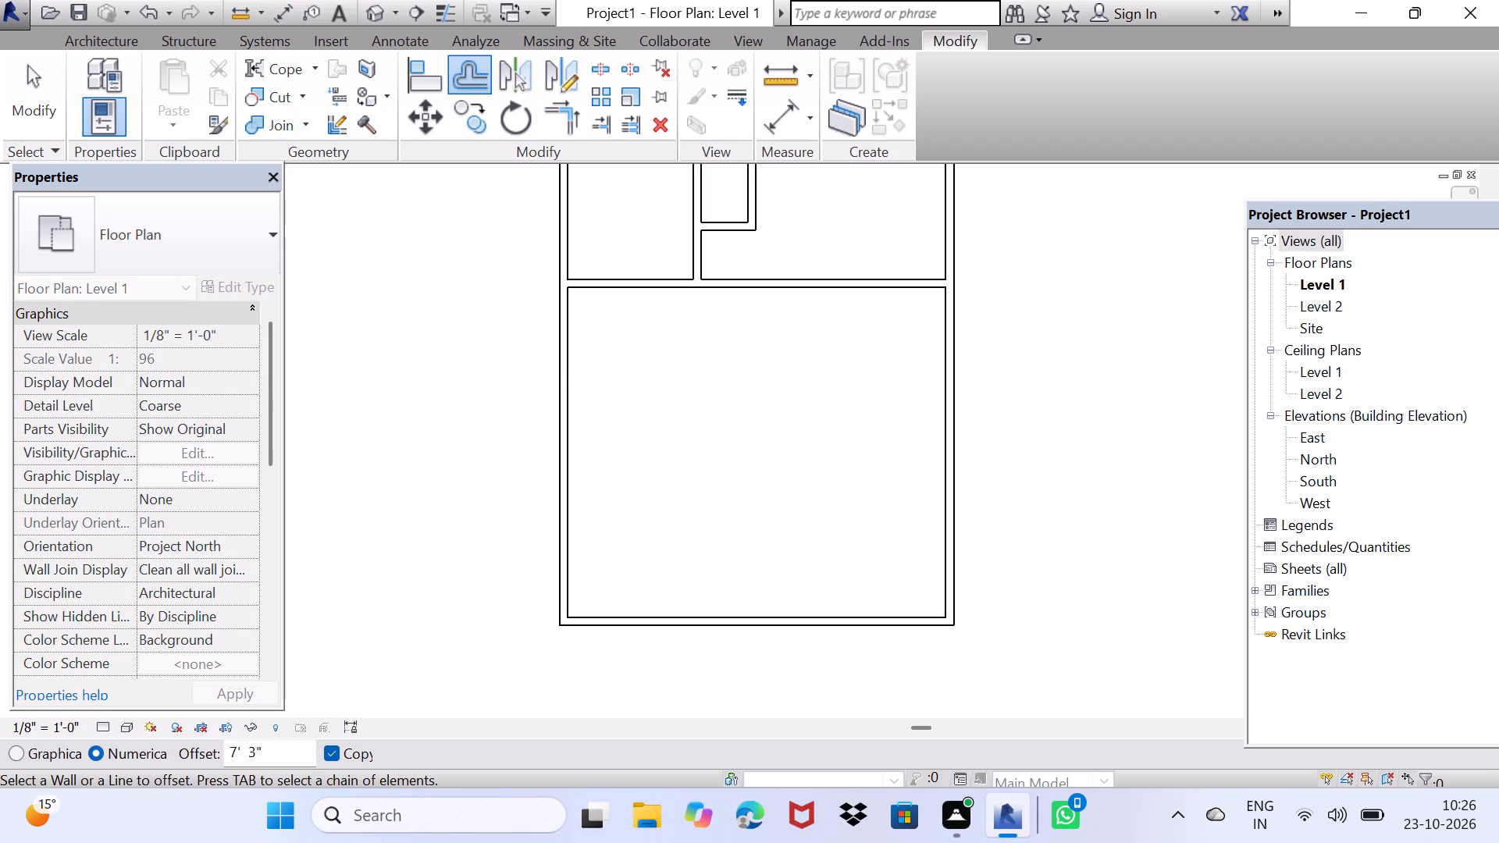
pyautogui.click(262, 751)
pyautogui.press('BackSpace')
pyautogui.press('BackSpace')
pyautogui.press('BackSpace')
pyautogui.press('BackSpace')
pyautogui.press('BackSpace')
pyautogui.press('BackSpace')
pyautogui.press('BackSpace')
pyautogui.press('BackSpace')
pyautogui.write("4'")
pyautogui.press('6')
pyautogui.hotkey('shift', '"')
pyautogui.press('Return')
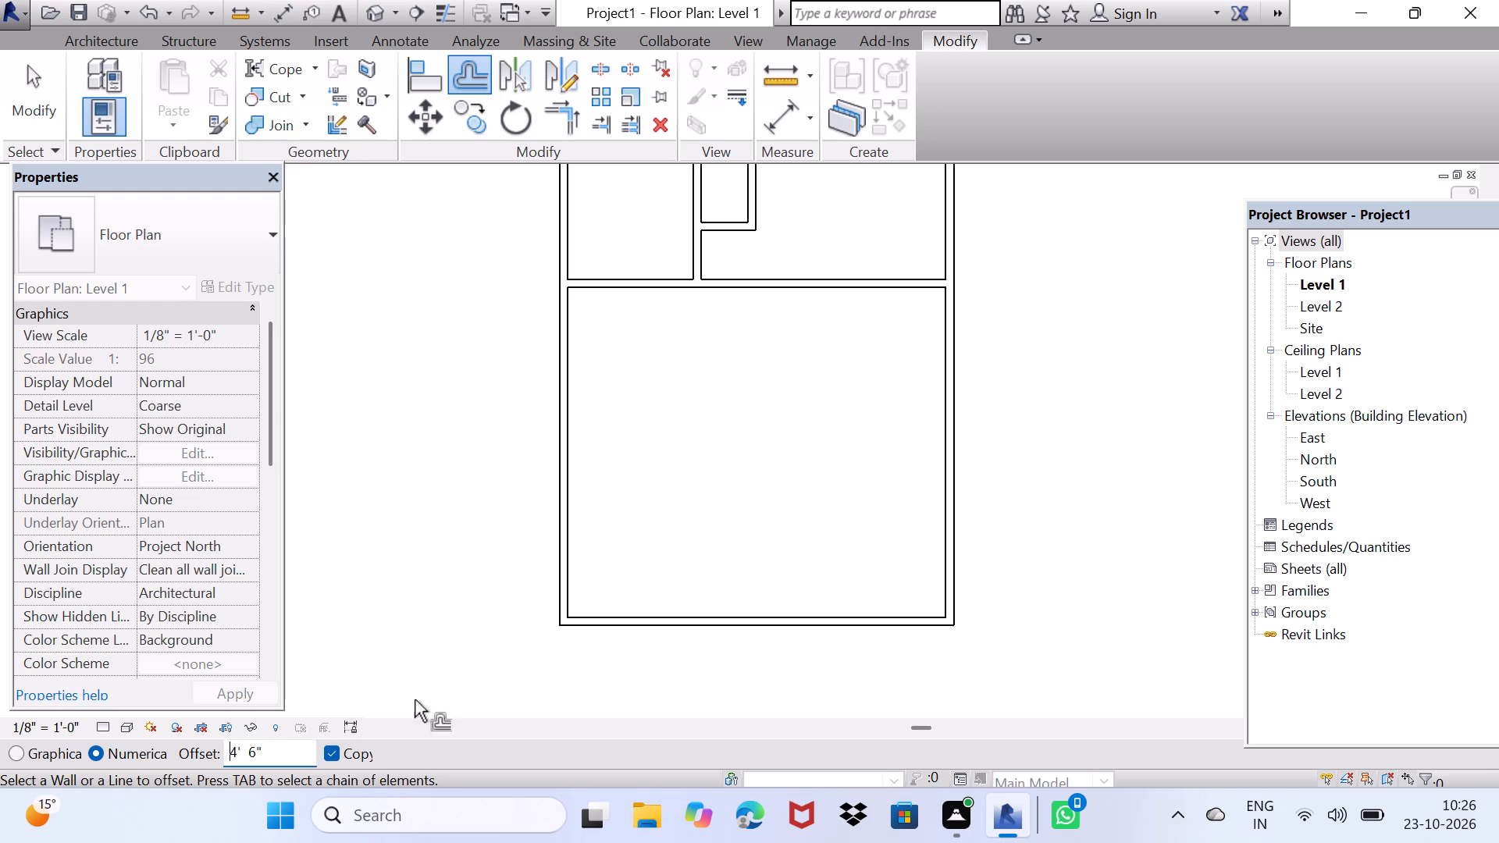
pyautogui.click(604, 294)
# Offset a copy of the left exterior wall 7' 7" inward, into the building.
pyautogui.scroll(1, 601, 340)
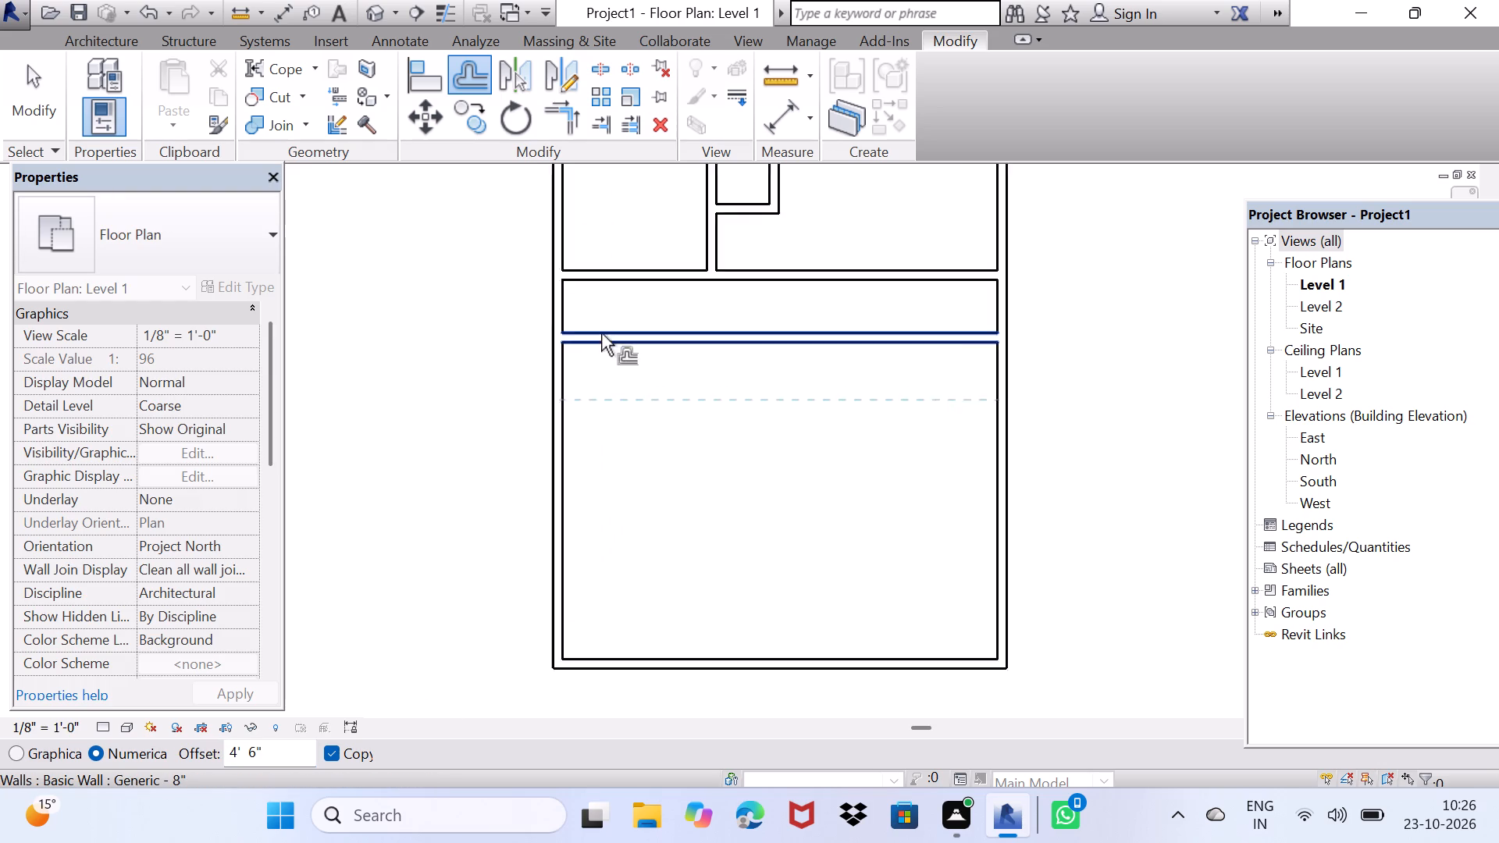
pyautogui.scroll(1, 601, 333)
pyautogui.moveTo(606, 345); pyautogui.dragTo(590, 496, button='middle')
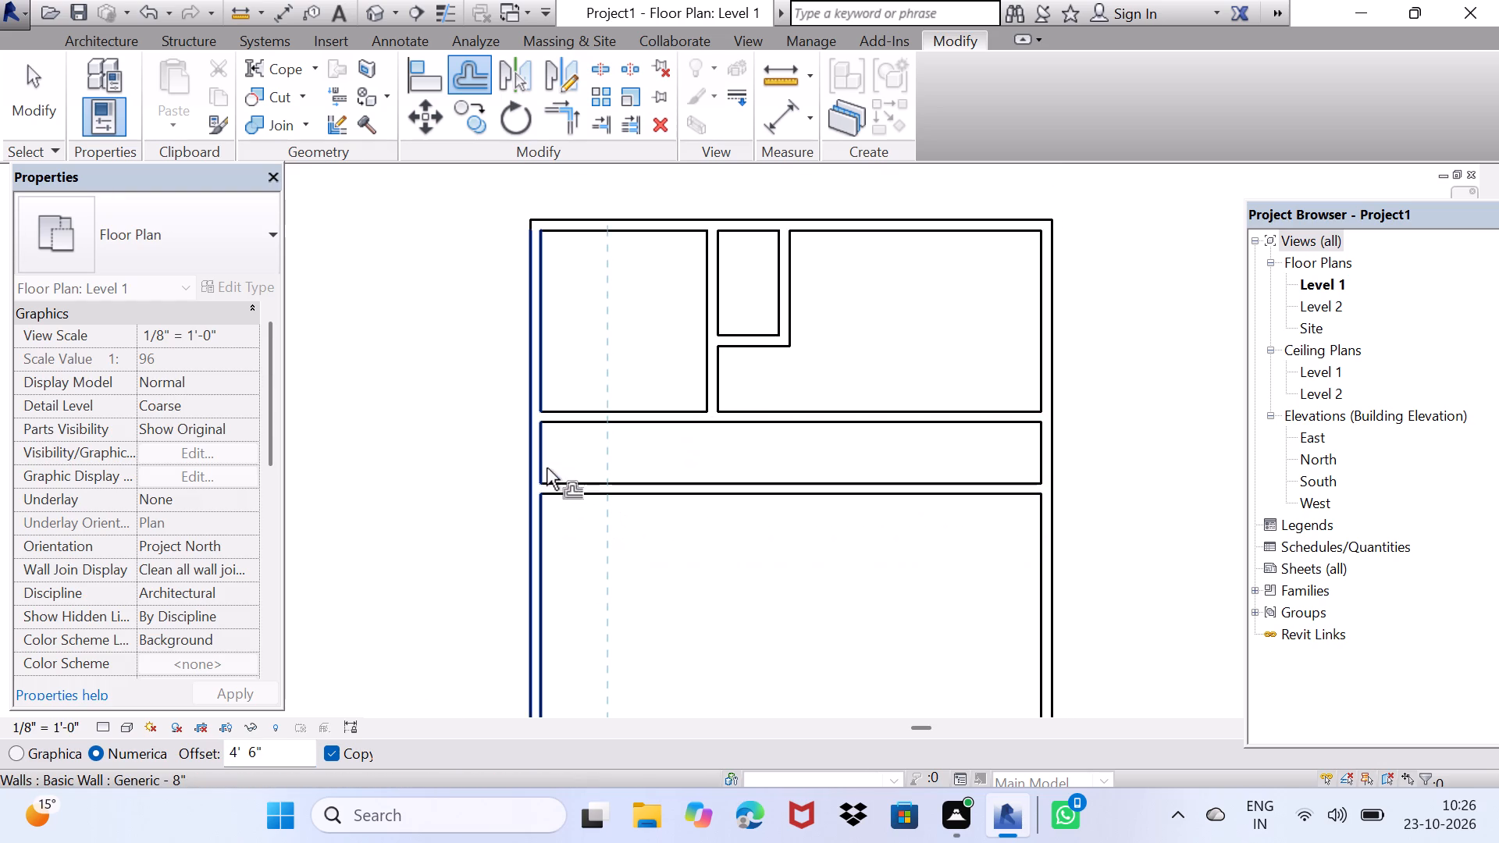
pyautogui.press('space')
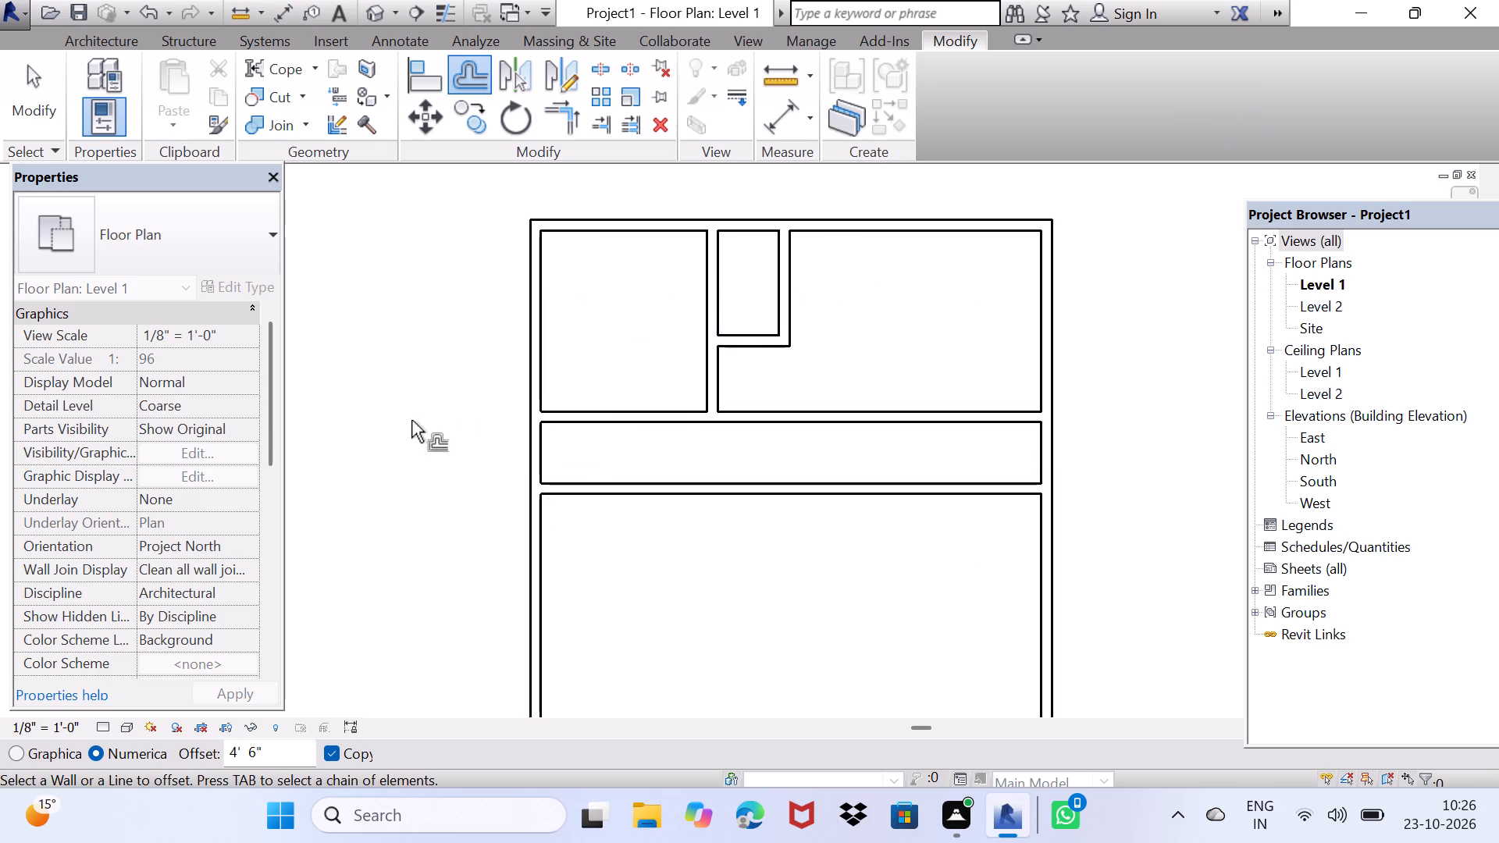
pyautogui.click(272, 763)
pyautogui.press('BackSpace')
pyautogui.press('BackSpace')
pyautogui.press('BackSpace')
pyautogui.press('BackSpace')
pyautogui.press('BackSpace')
pyautogui.press('BackSpace')
pyautogui.press('BackSpace')
pyautogui.write("7'")
pyautogui.write('7"')
pyautogui.hotkey('shift', 'Return')
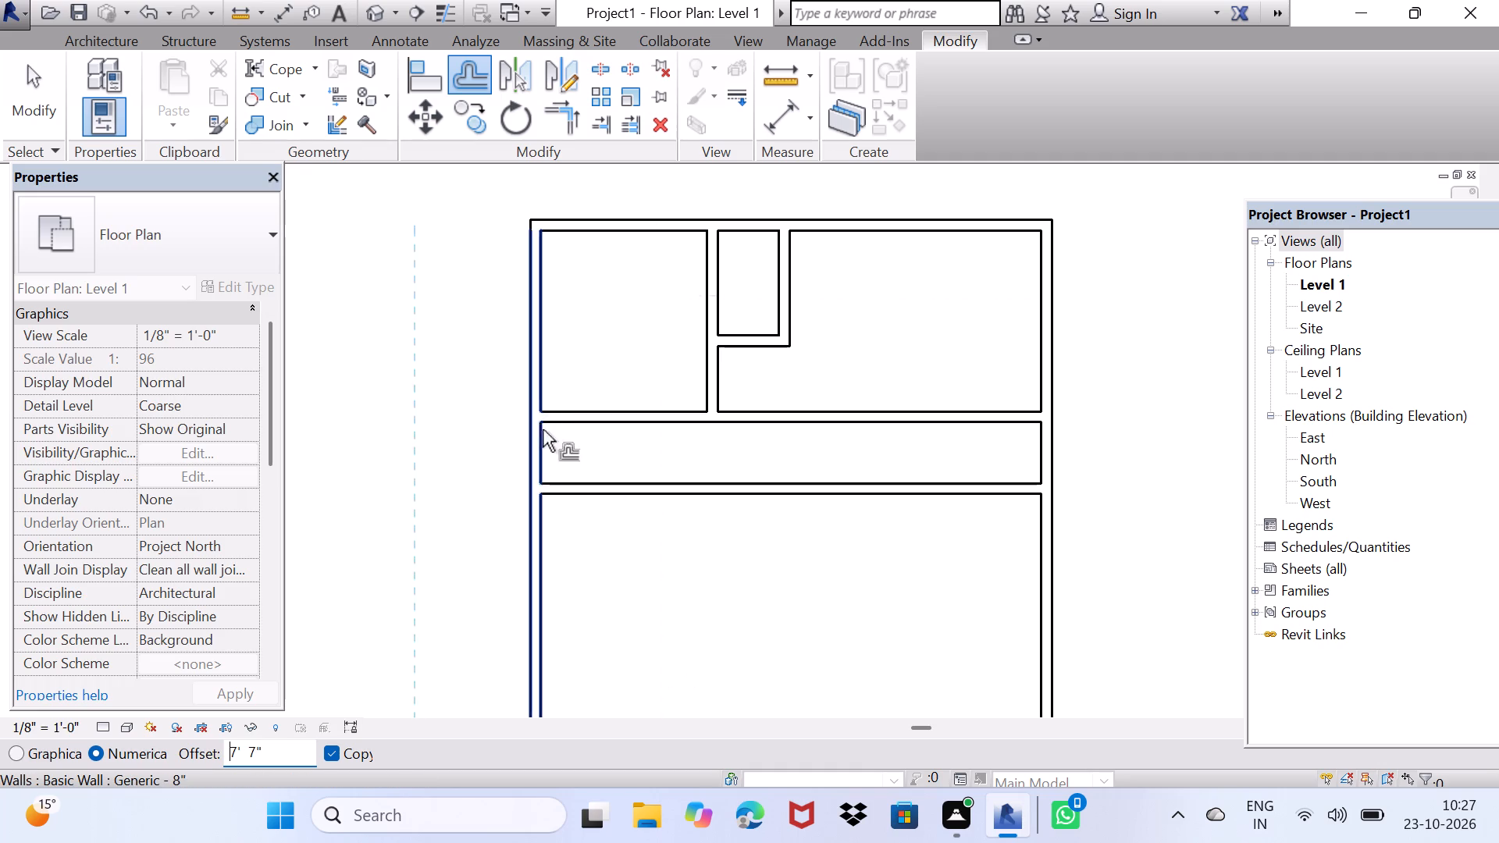
pyautogui.click(539, 465)
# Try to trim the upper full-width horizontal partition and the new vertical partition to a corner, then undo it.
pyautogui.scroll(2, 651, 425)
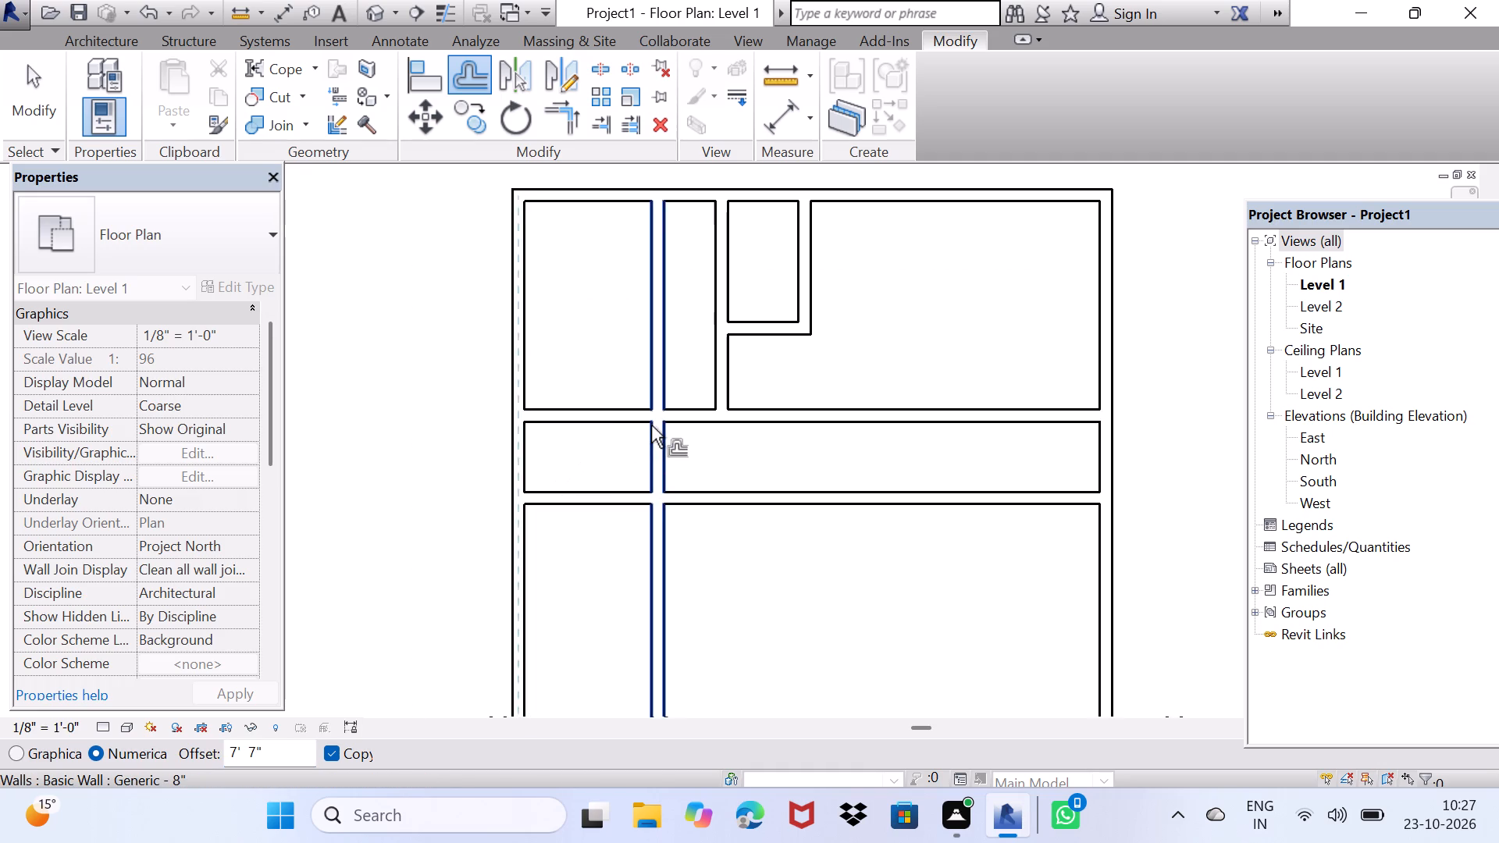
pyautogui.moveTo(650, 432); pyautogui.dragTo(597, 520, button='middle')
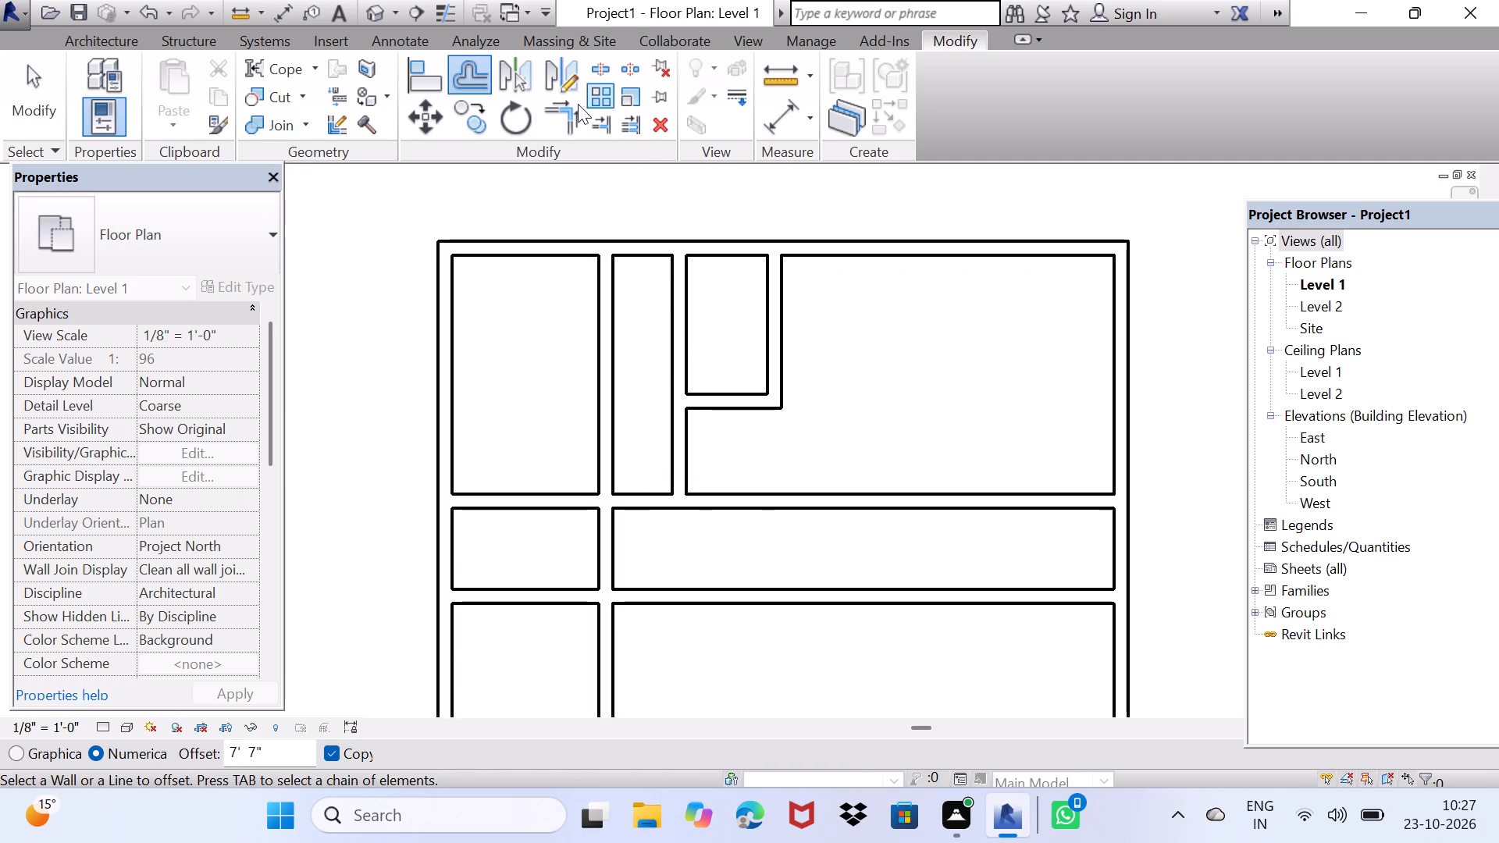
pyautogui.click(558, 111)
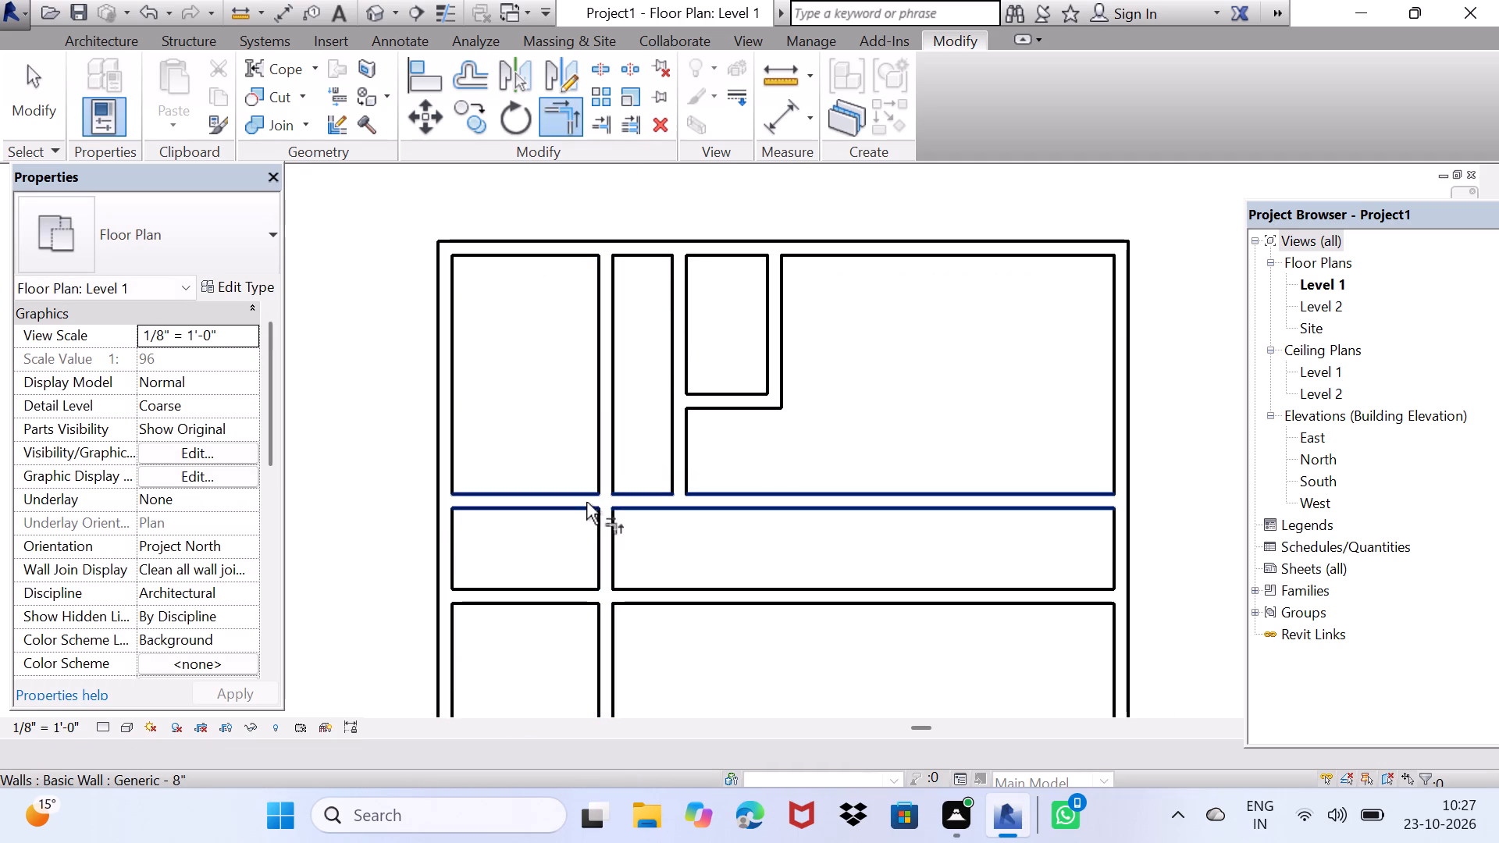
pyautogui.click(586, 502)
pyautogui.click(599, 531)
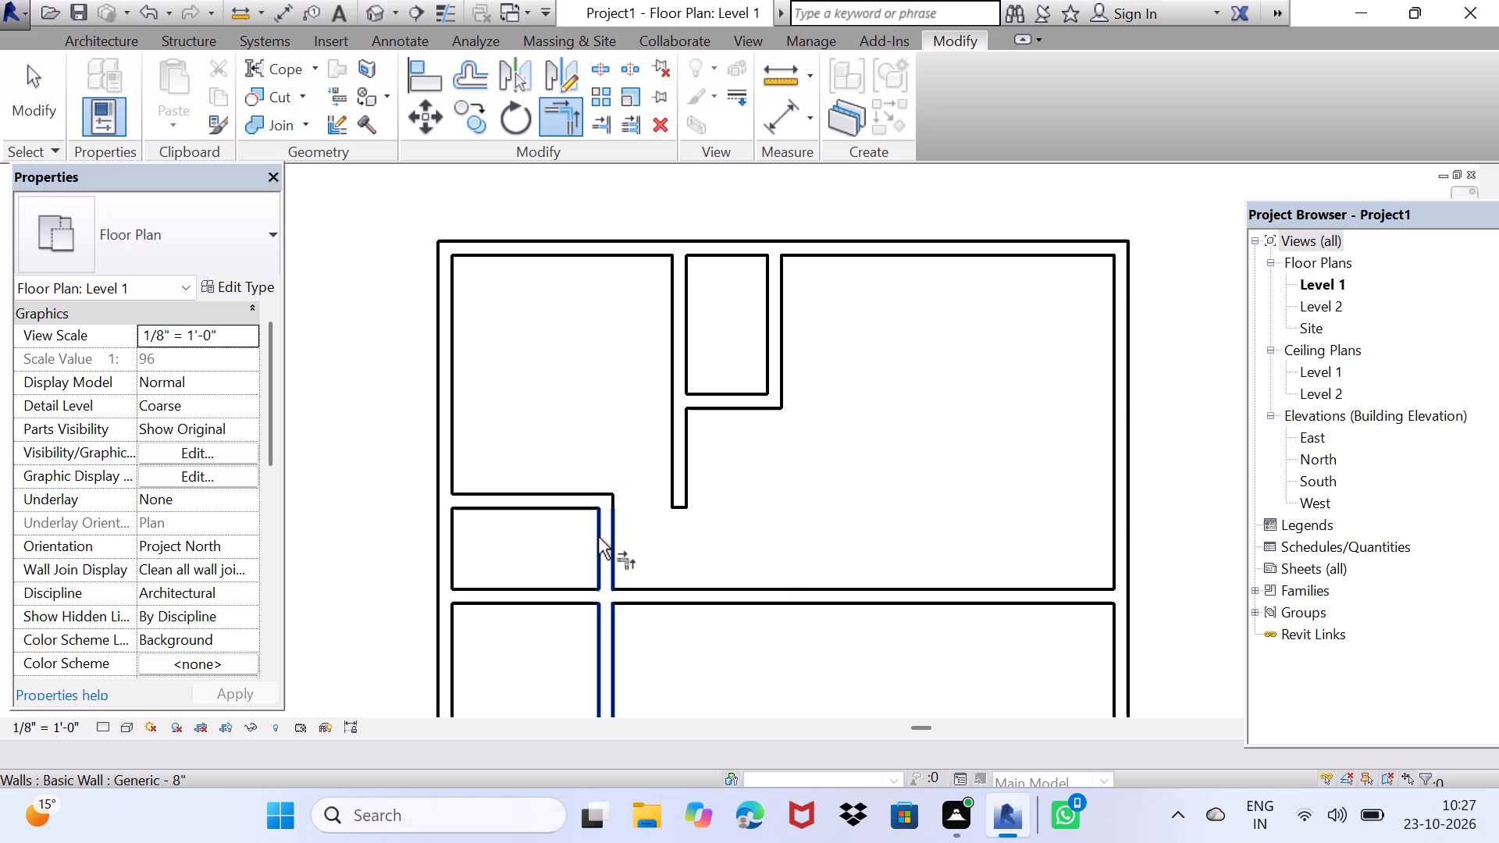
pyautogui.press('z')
# Trim the new vertical partition and the lower full-width horizontal partition to a corner, keeping the vertical's upper part and the horizontal's left part.
pyautogui.click(607, 473)
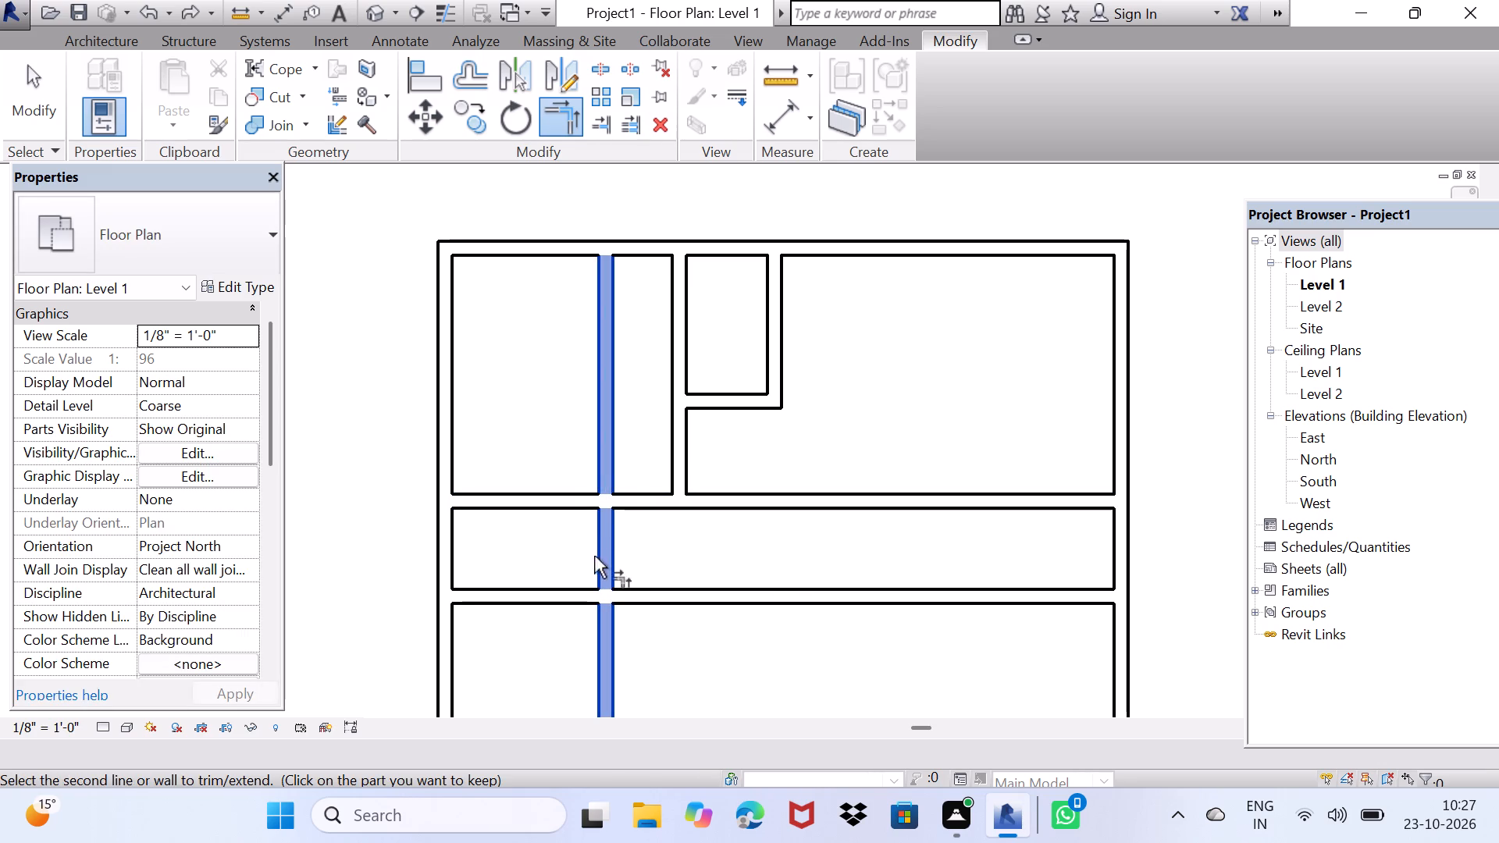
pyautogui.click(578, 593)
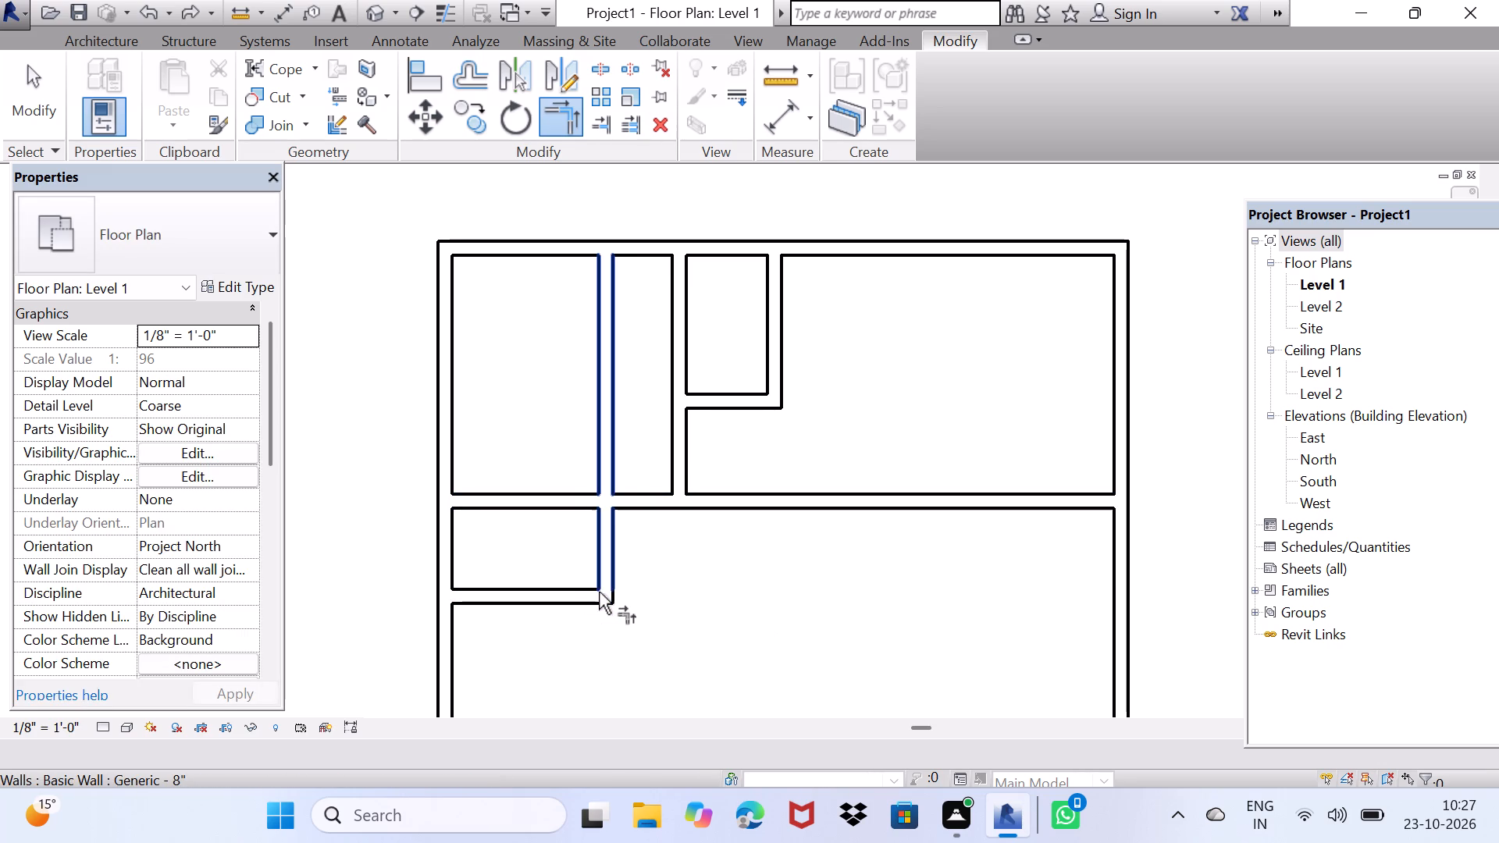
pyautogui.press('space')
pyautogui.moveTo(687, 610); pyautogui.dragTo(721, 589)
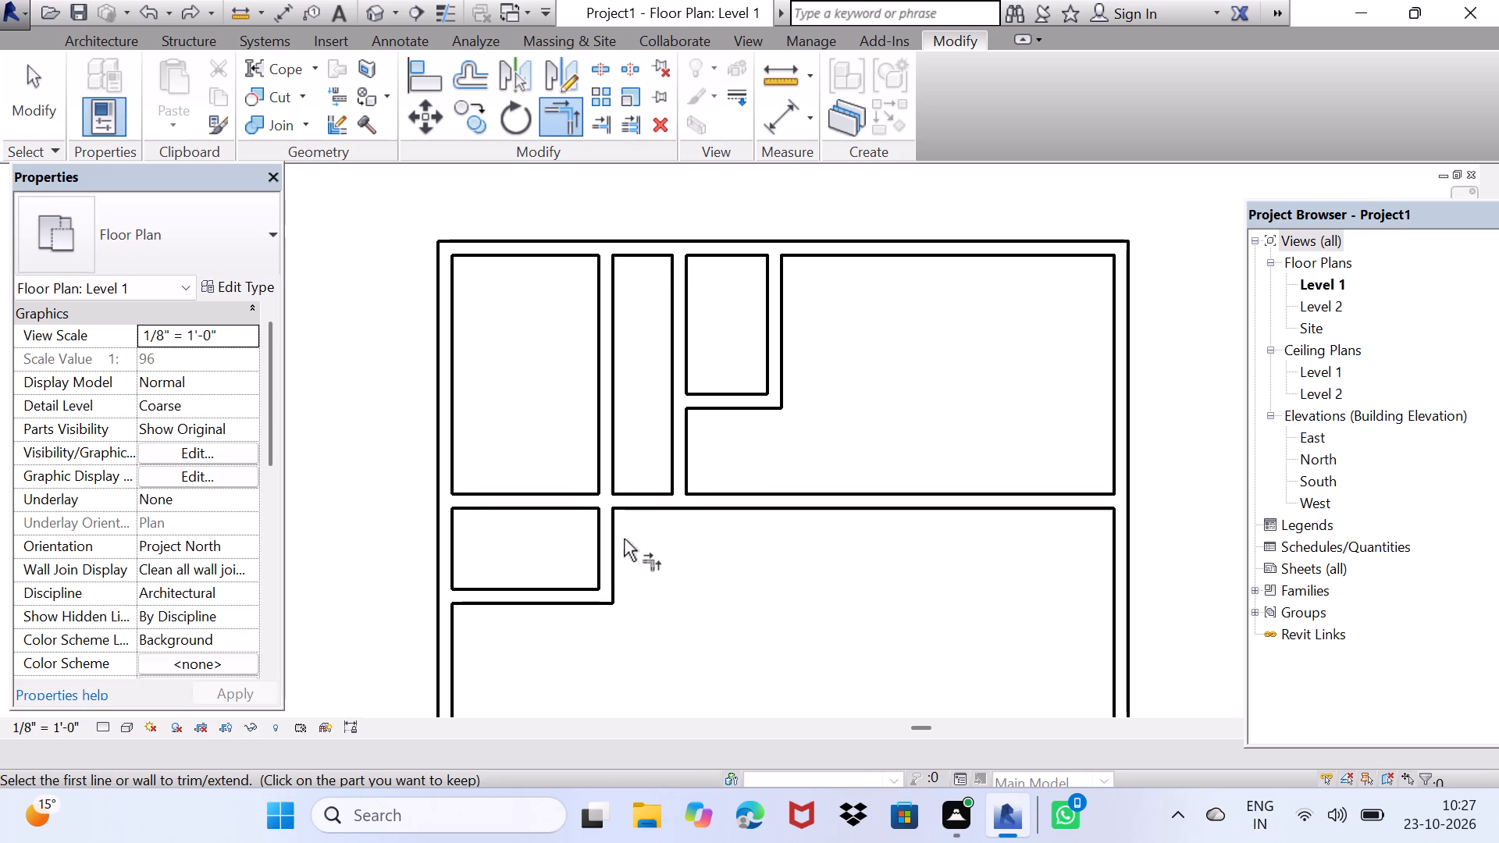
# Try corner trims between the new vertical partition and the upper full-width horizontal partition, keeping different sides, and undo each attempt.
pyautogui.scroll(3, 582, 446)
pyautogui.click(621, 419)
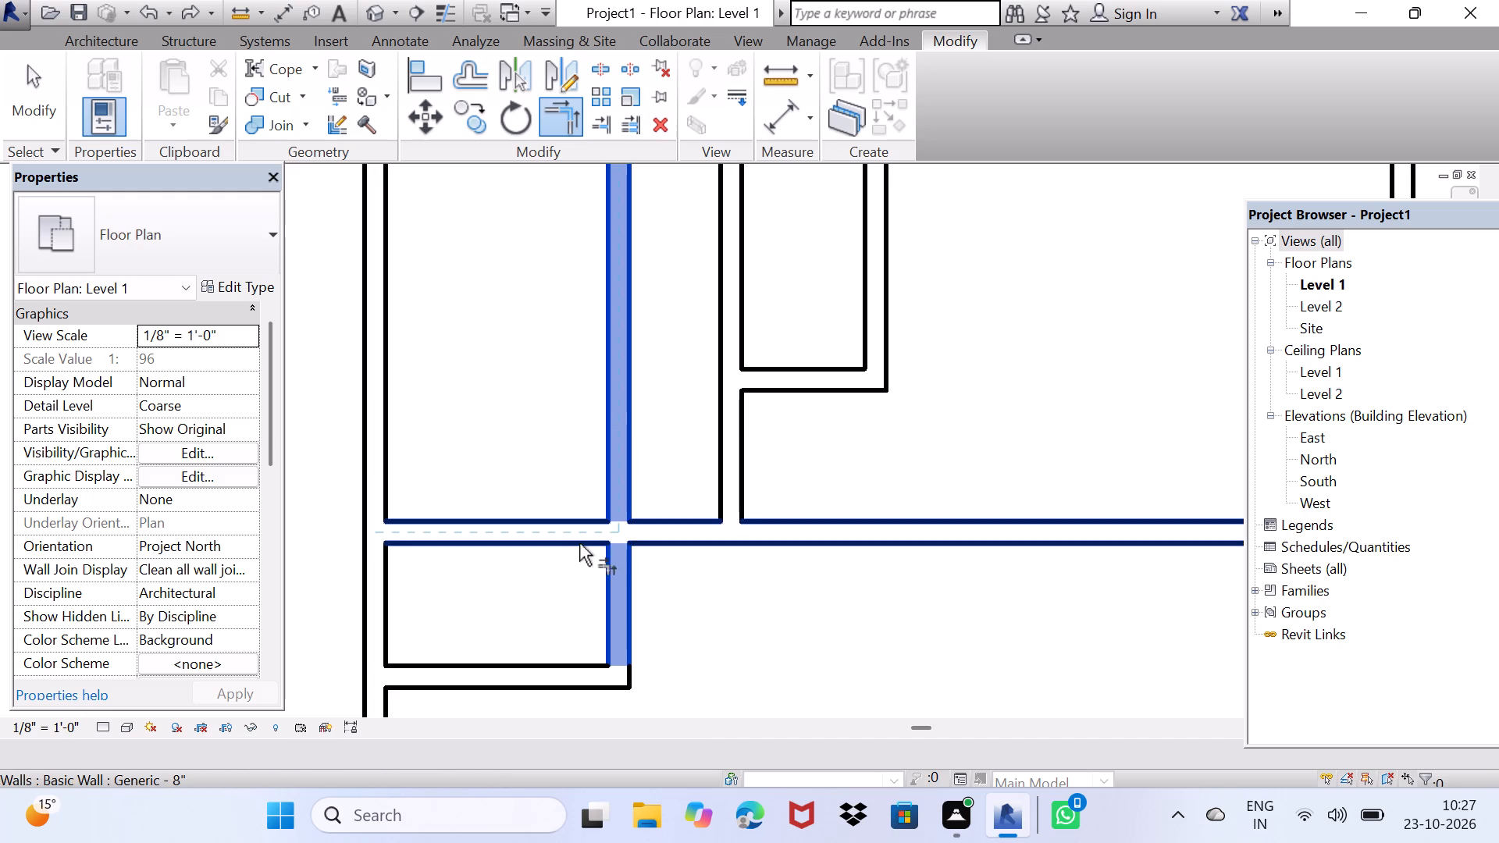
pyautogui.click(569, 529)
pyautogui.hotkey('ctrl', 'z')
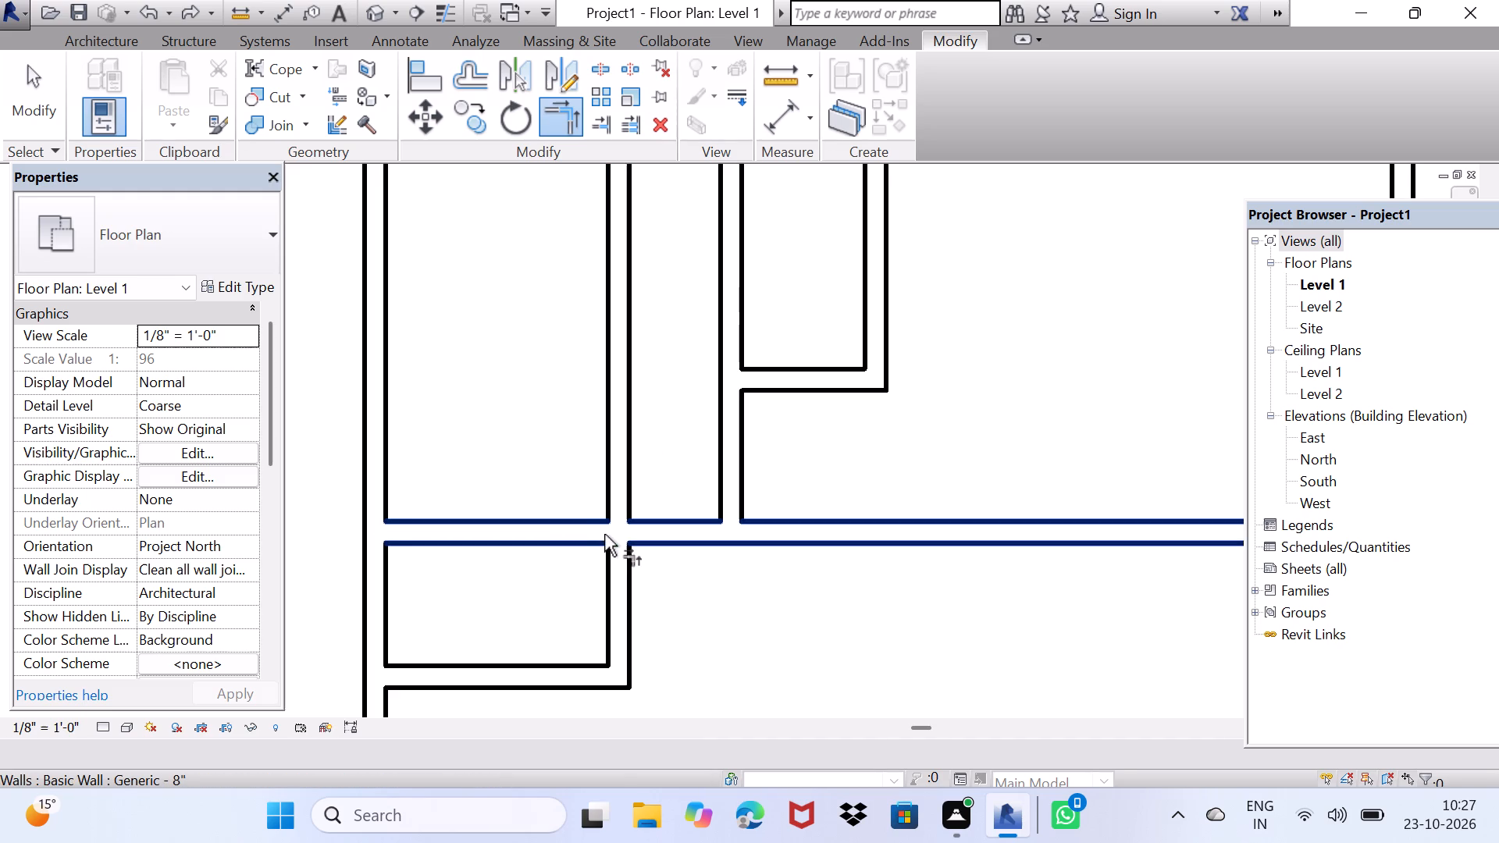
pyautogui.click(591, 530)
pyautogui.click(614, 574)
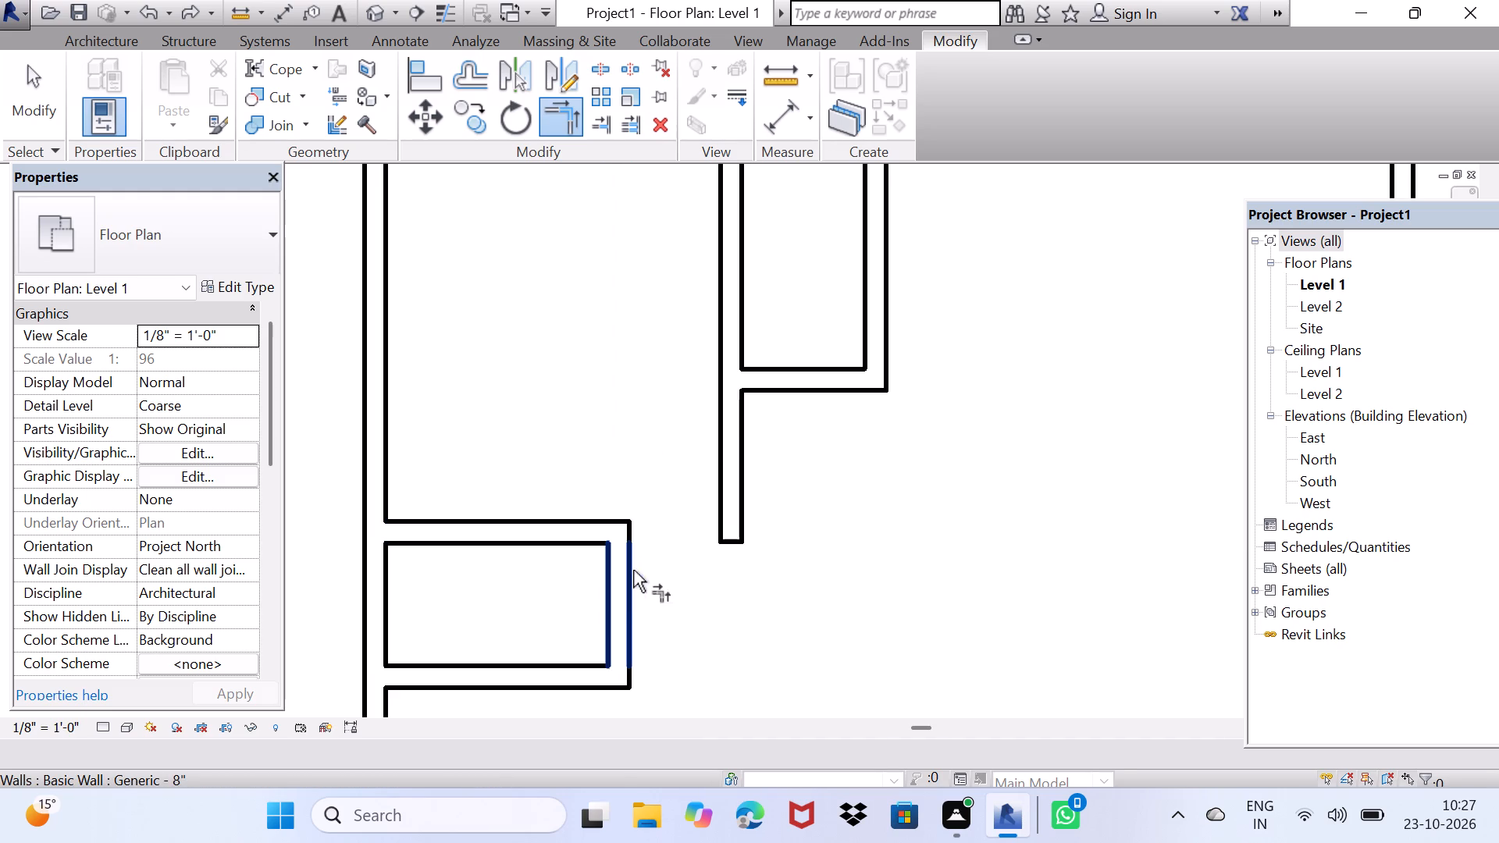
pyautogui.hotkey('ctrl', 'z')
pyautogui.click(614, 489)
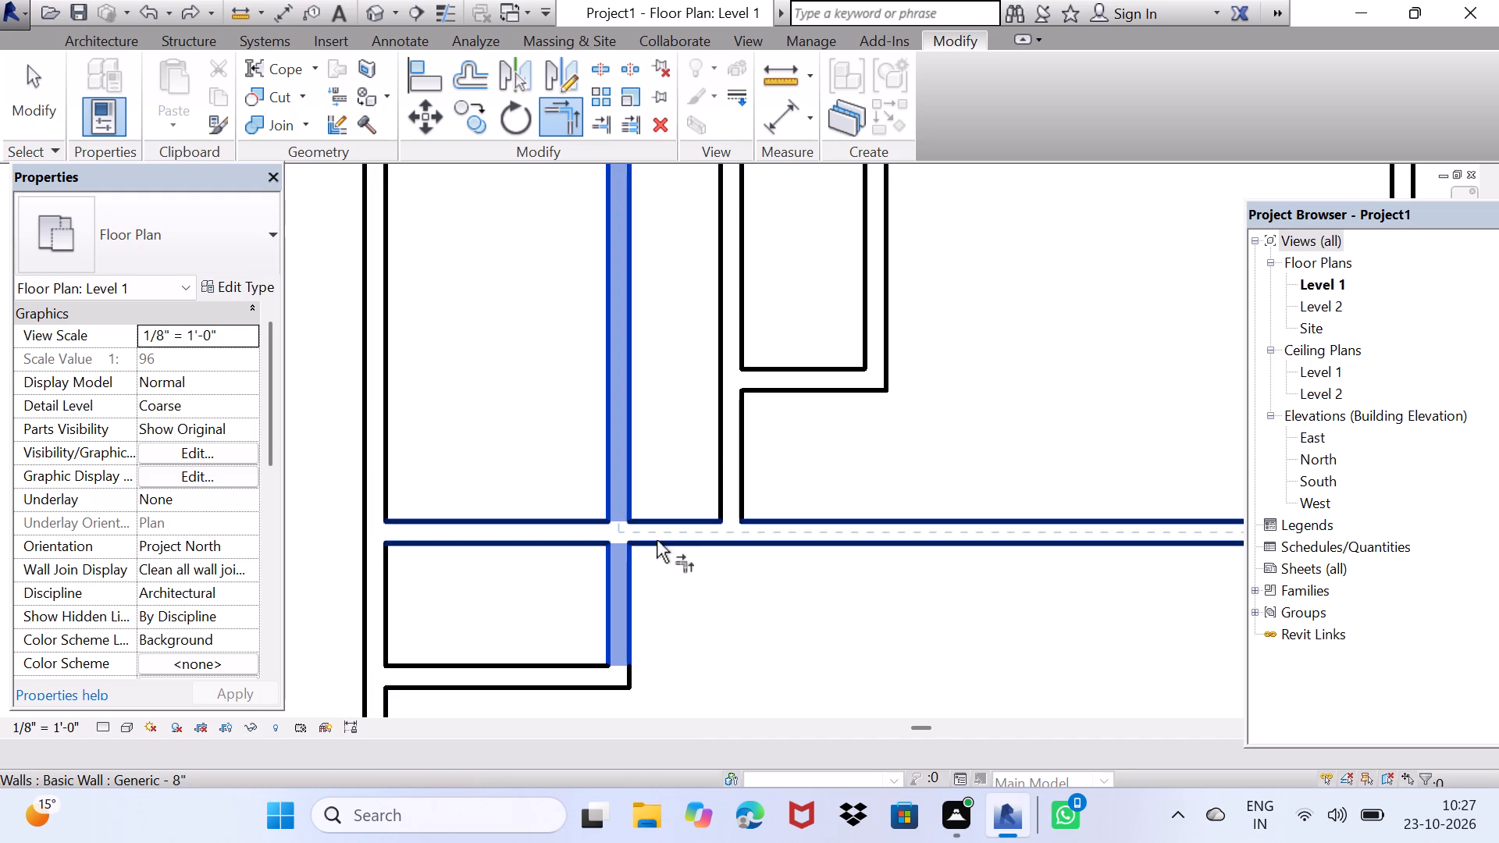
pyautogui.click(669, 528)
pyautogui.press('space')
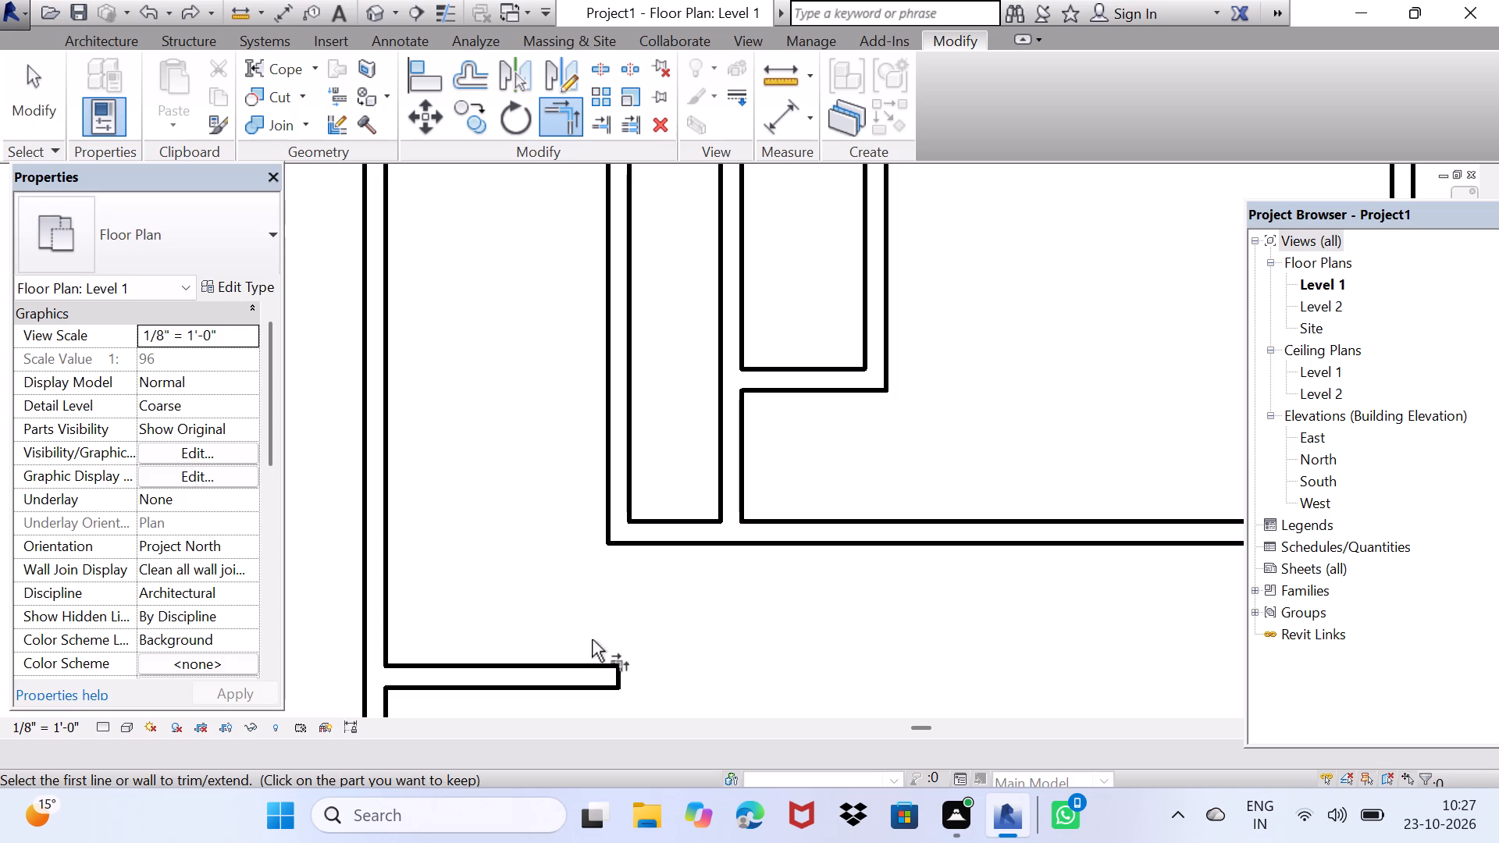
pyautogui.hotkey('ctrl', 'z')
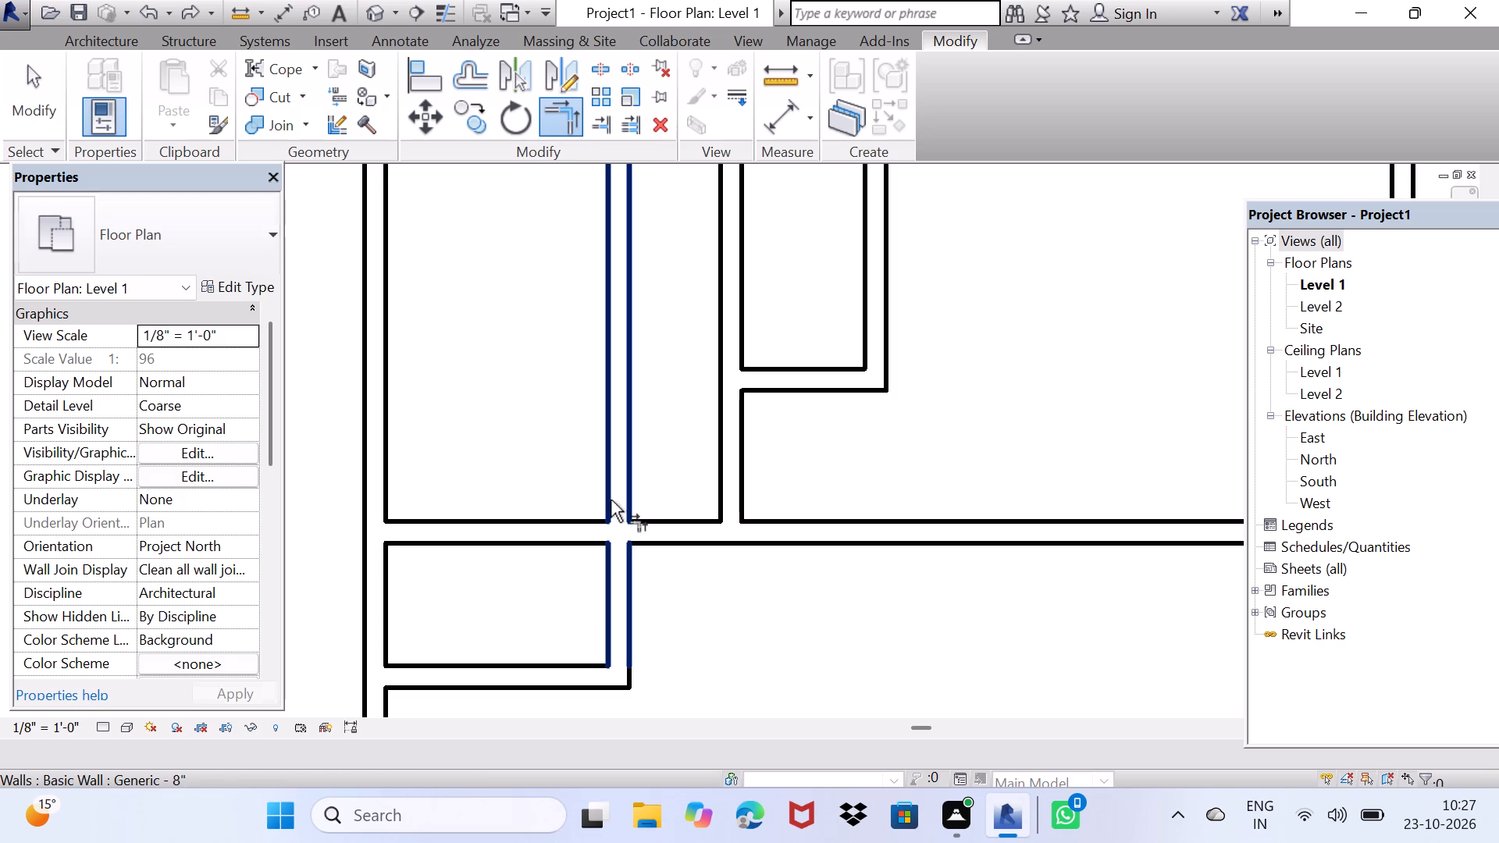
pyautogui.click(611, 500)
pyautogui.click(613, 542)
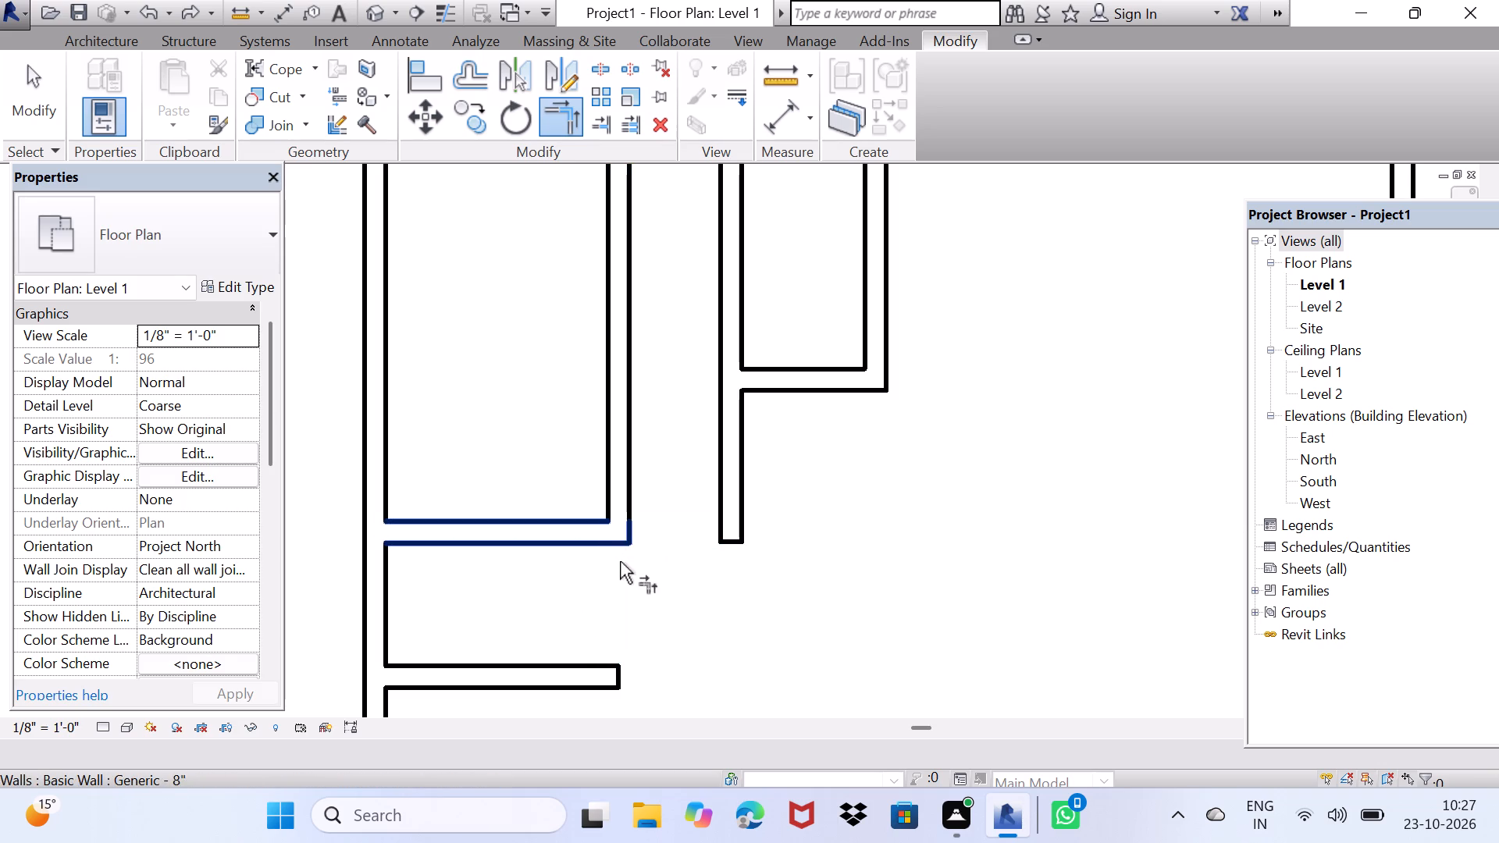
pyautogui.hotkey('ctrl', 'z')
# Split the new vertical partition at three points above the upper full-width horizontal partition, the lowest 4' 2" below the short horizontal partition.
pyautogui.moveTo(652, 543); pyautogui.dragTo(522, 531, button='middle')
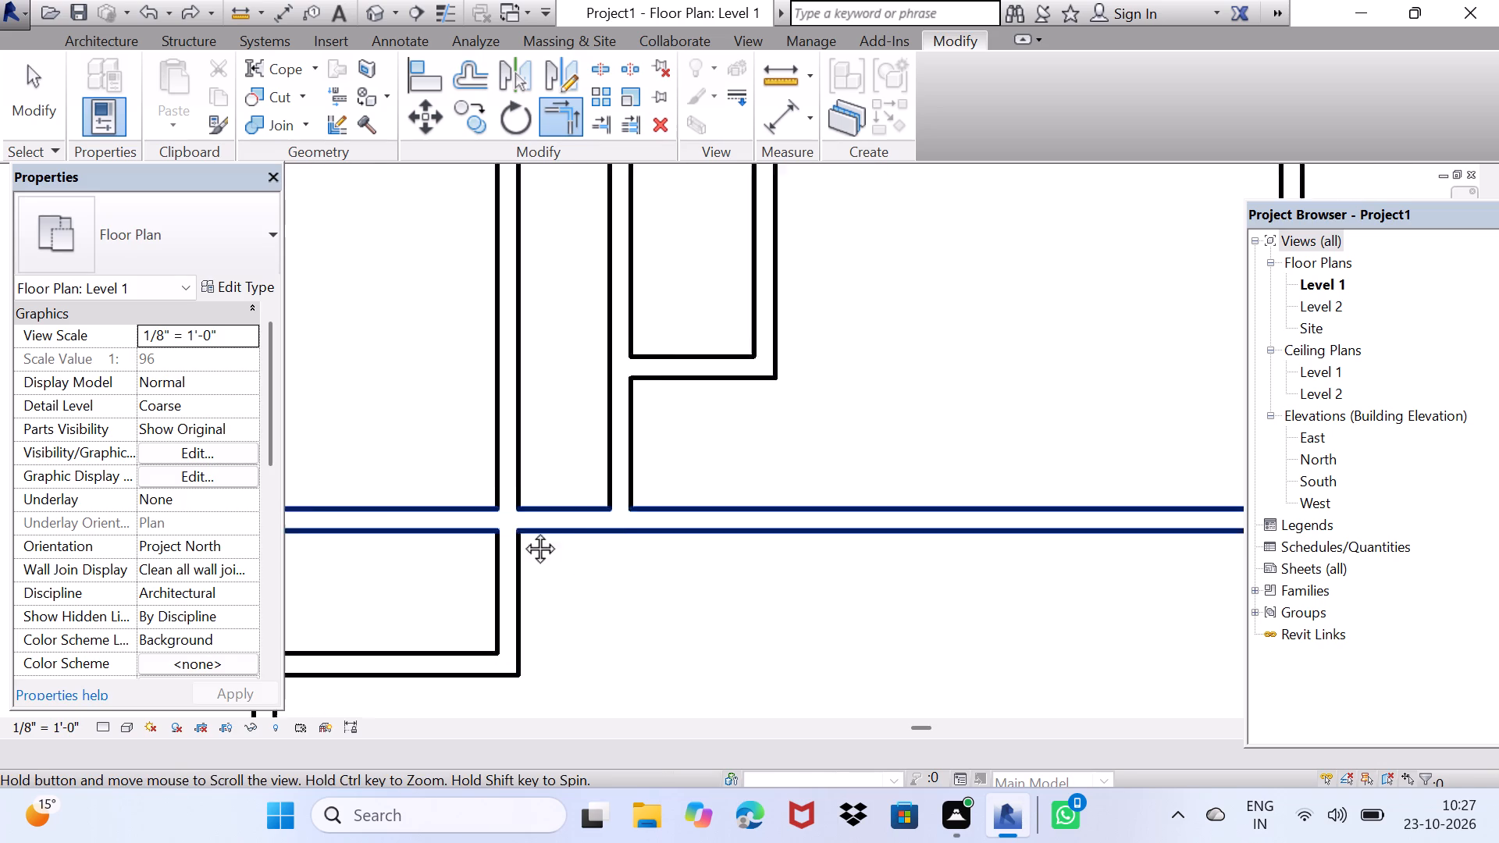
pyautogui.moveTo(522, 531); pyautogui.dragTo(540, 639, button='middle')
pyautogui.press('space')
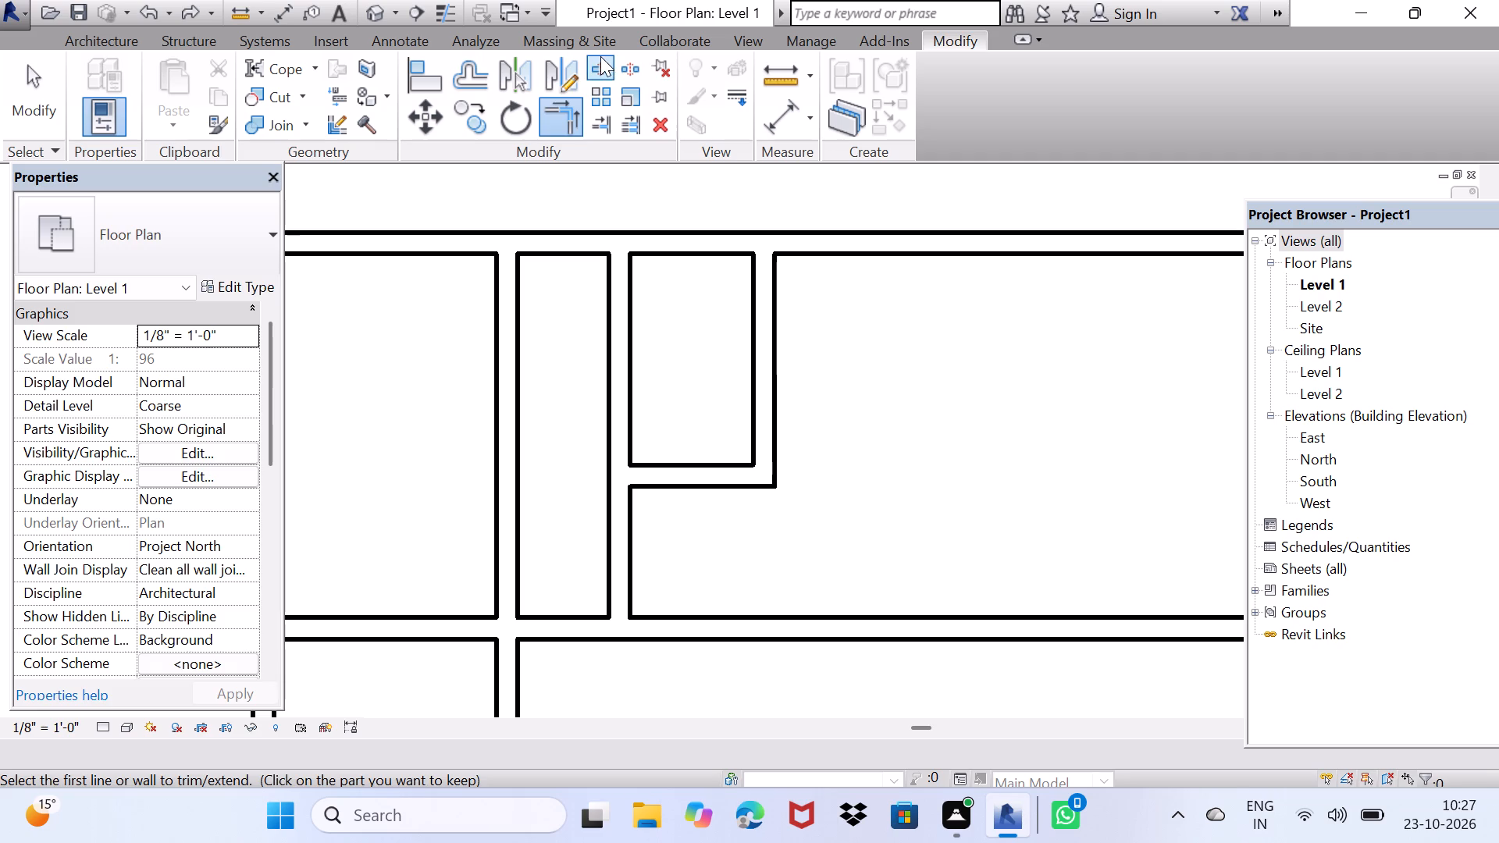
pyautogui.click(600, 56)
pyautogui.scroll(4, 501, 614)
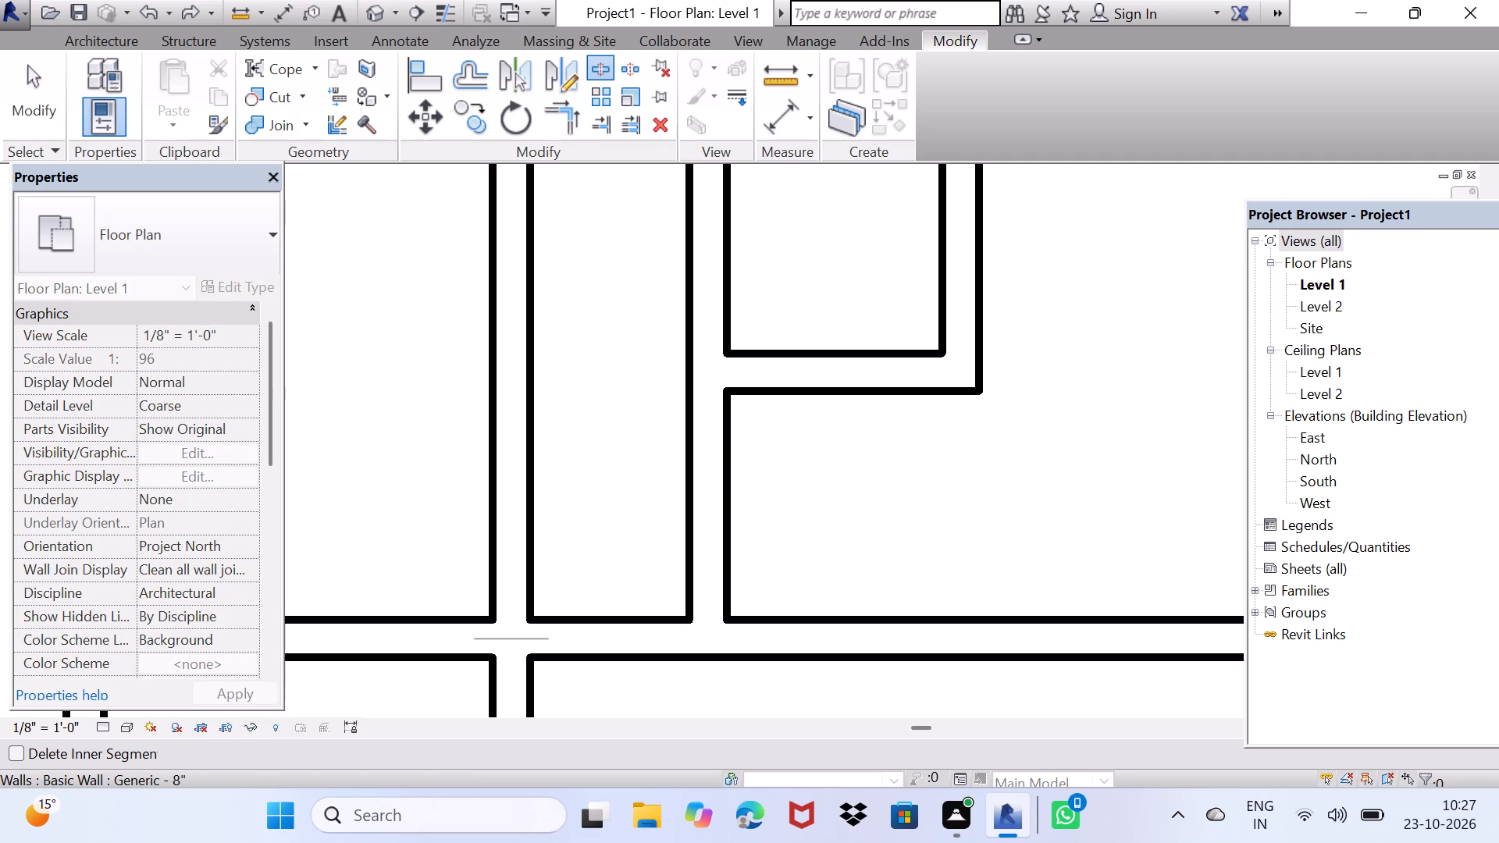
pyautogui.click(509, 621)
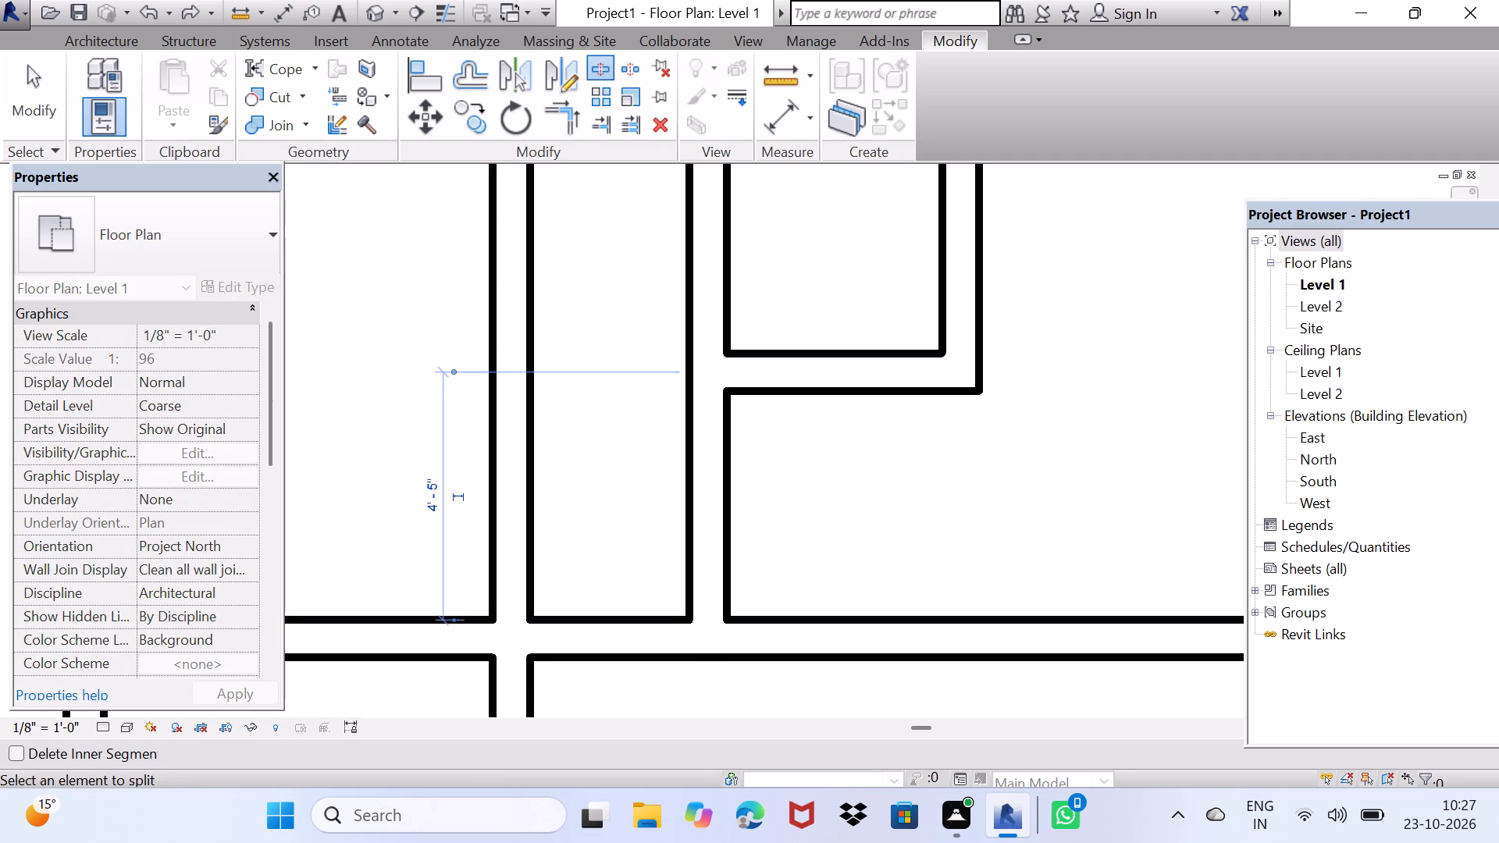
pyautogui.press('space')
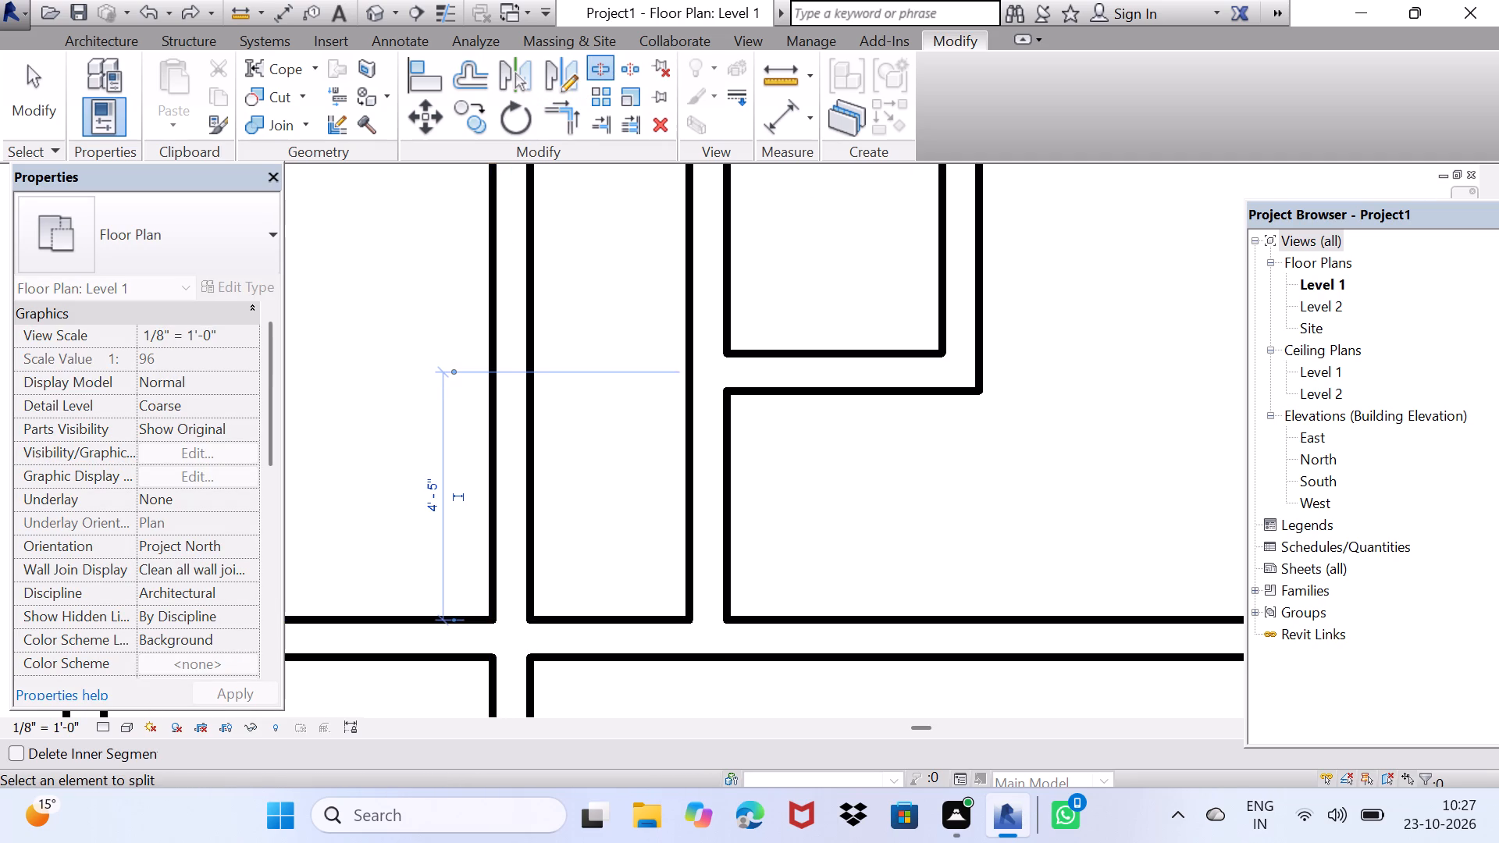
pyautogui.click(512, 606)
pyautogui.press('space')
pyautogui.click(528, 524)
pyautogui.press('Escape')
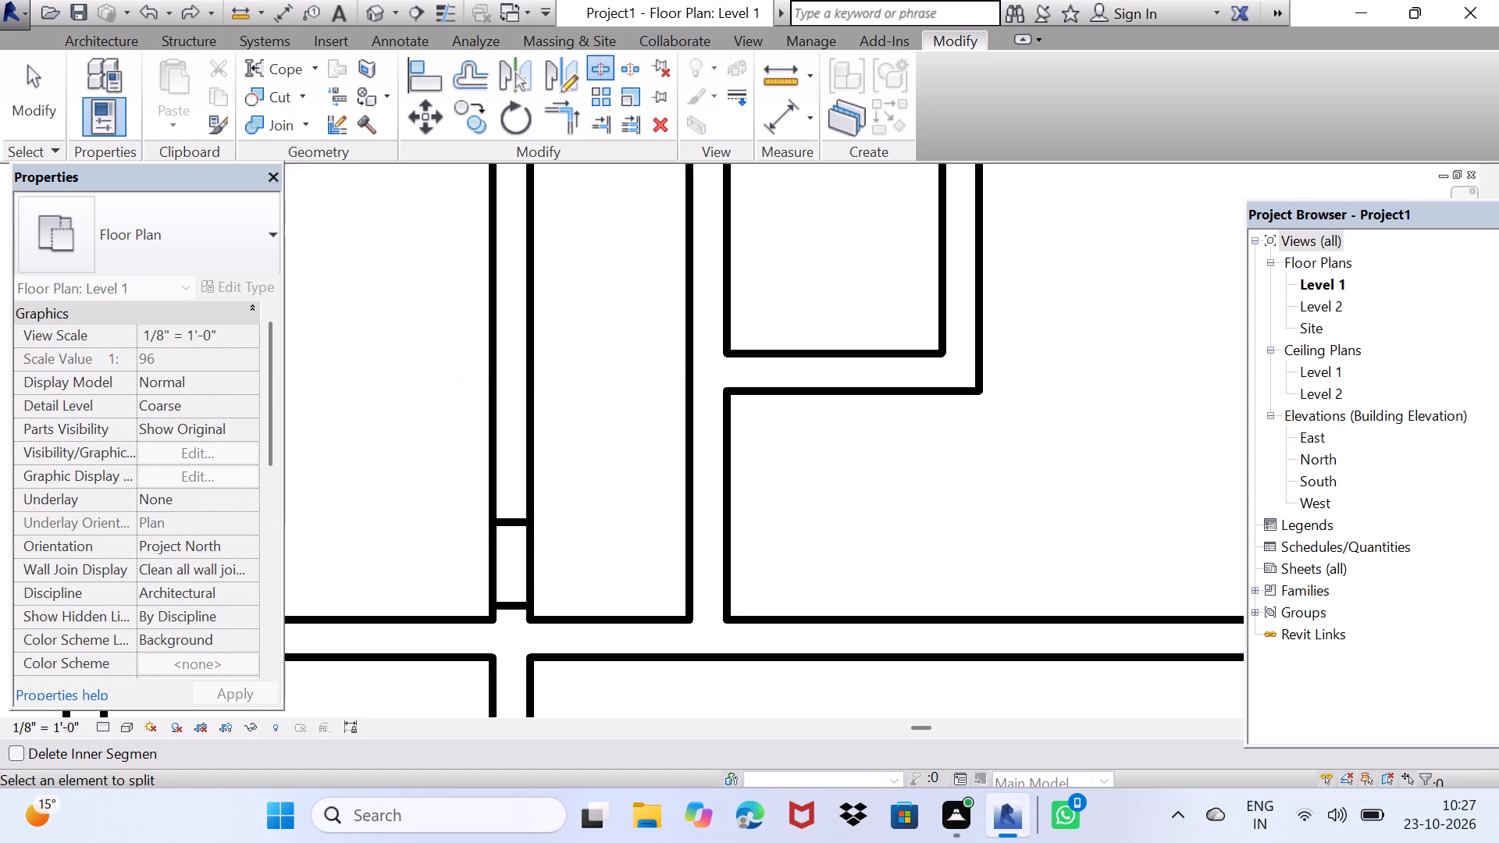
pyautogui.click(510, 491)
pyautogui.press('Escape')
pyautogui.press('Escape')
# Delete the three split segments of the new vertical partition above the full-width horizontal partition, keeping only the short stub at the junction.
pyautogui.click(520, 460)
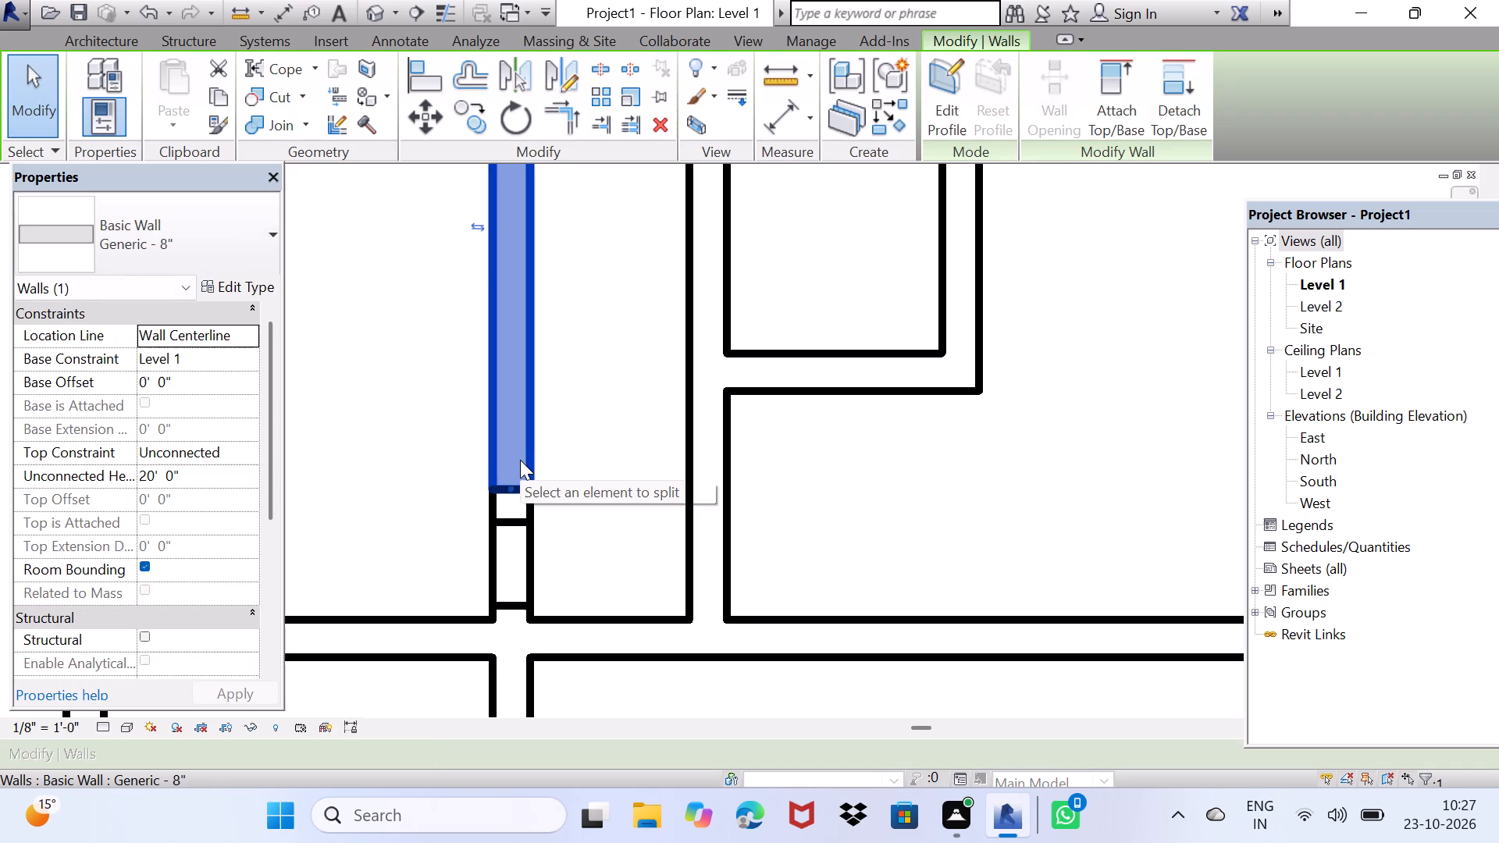
pyautogui.press('Delete')
pyautogui.click(510, 510)
pyautogui.press('Delete')
pyautogui.click(517, 562)
pyautogui.press('Delete')
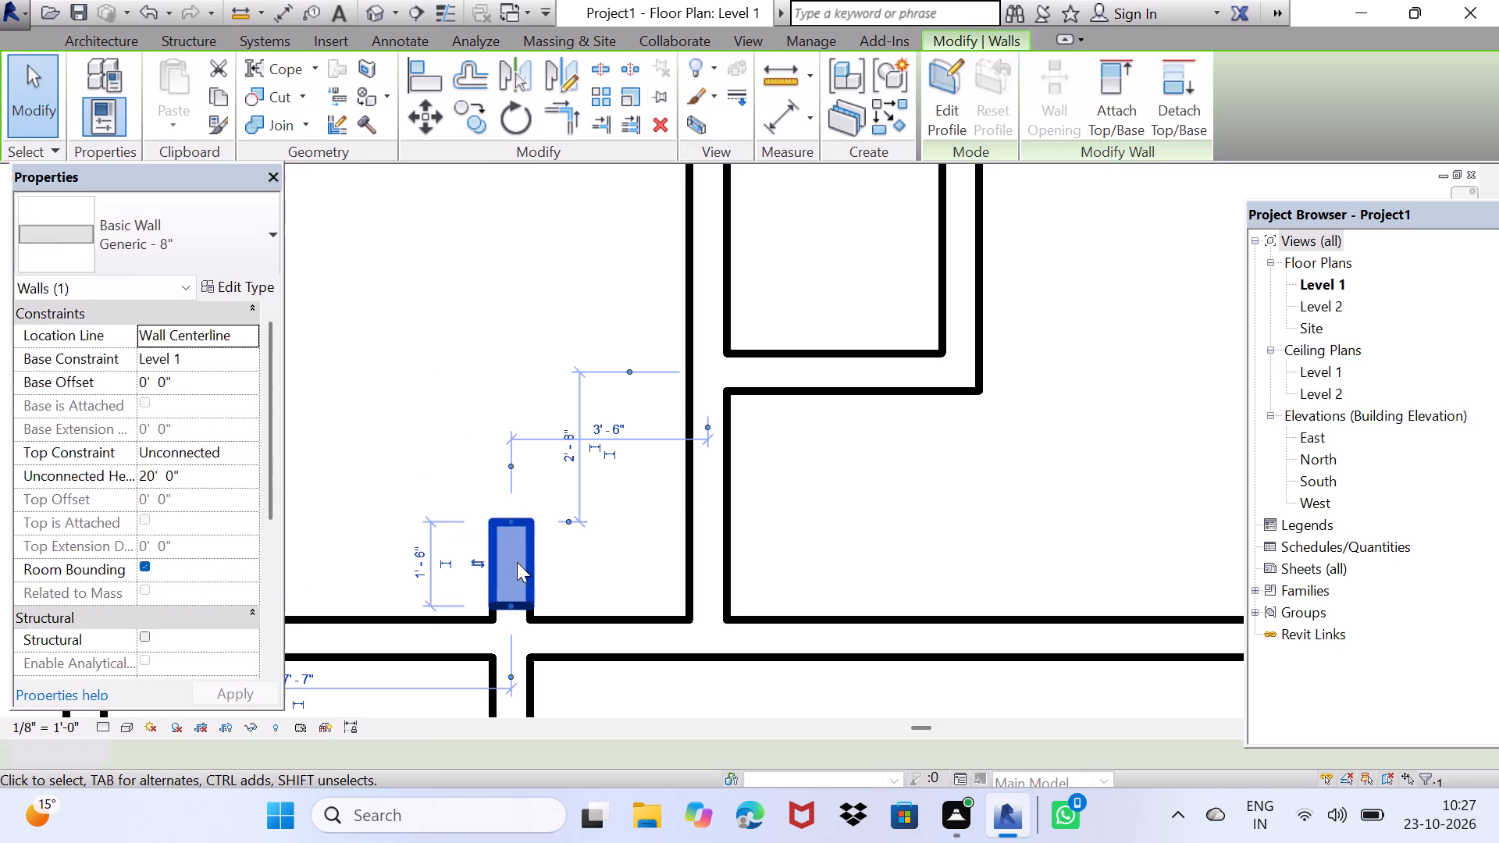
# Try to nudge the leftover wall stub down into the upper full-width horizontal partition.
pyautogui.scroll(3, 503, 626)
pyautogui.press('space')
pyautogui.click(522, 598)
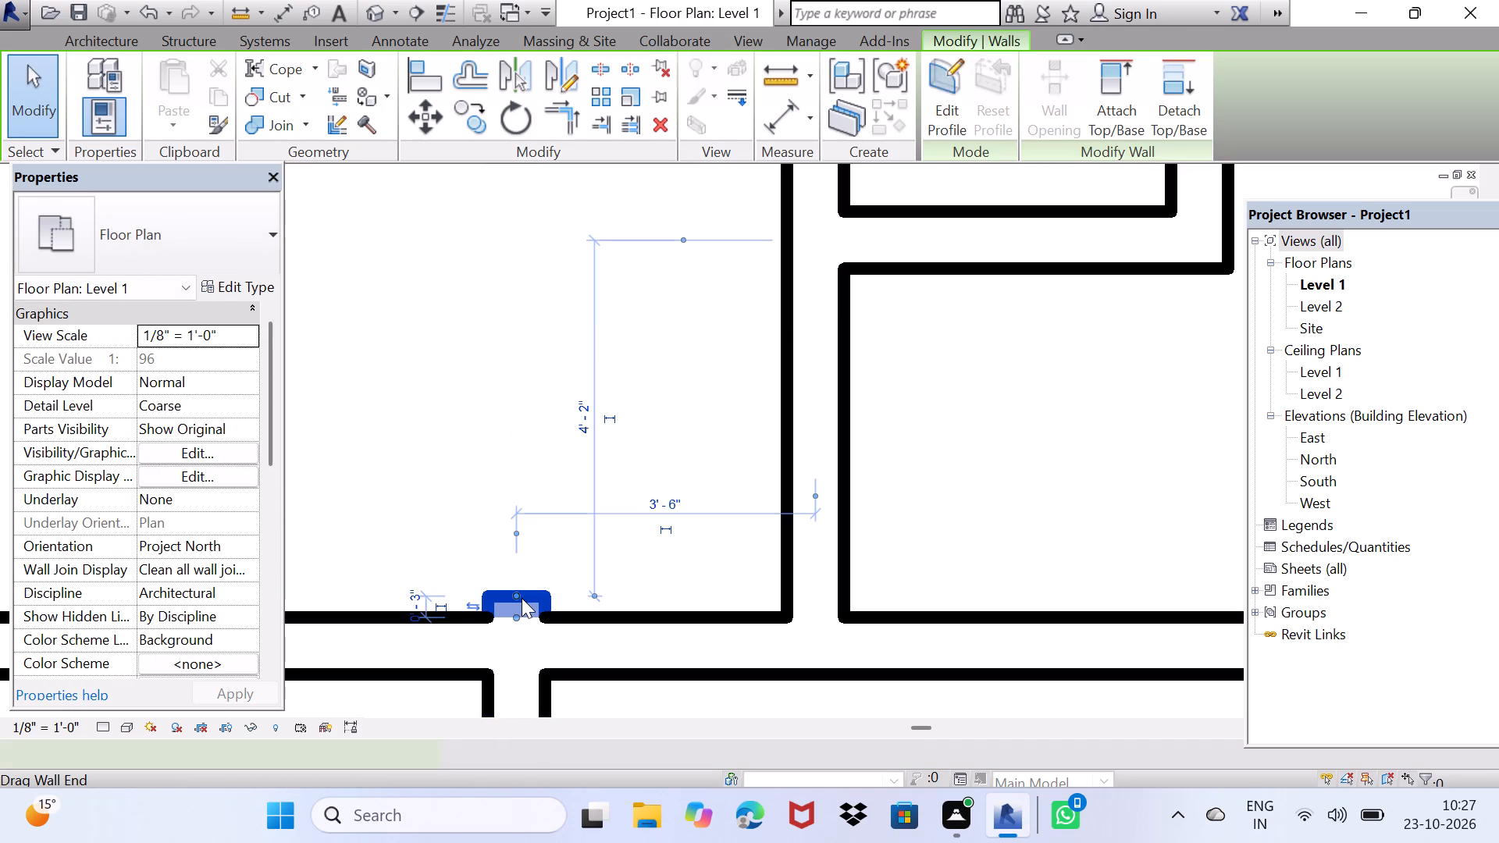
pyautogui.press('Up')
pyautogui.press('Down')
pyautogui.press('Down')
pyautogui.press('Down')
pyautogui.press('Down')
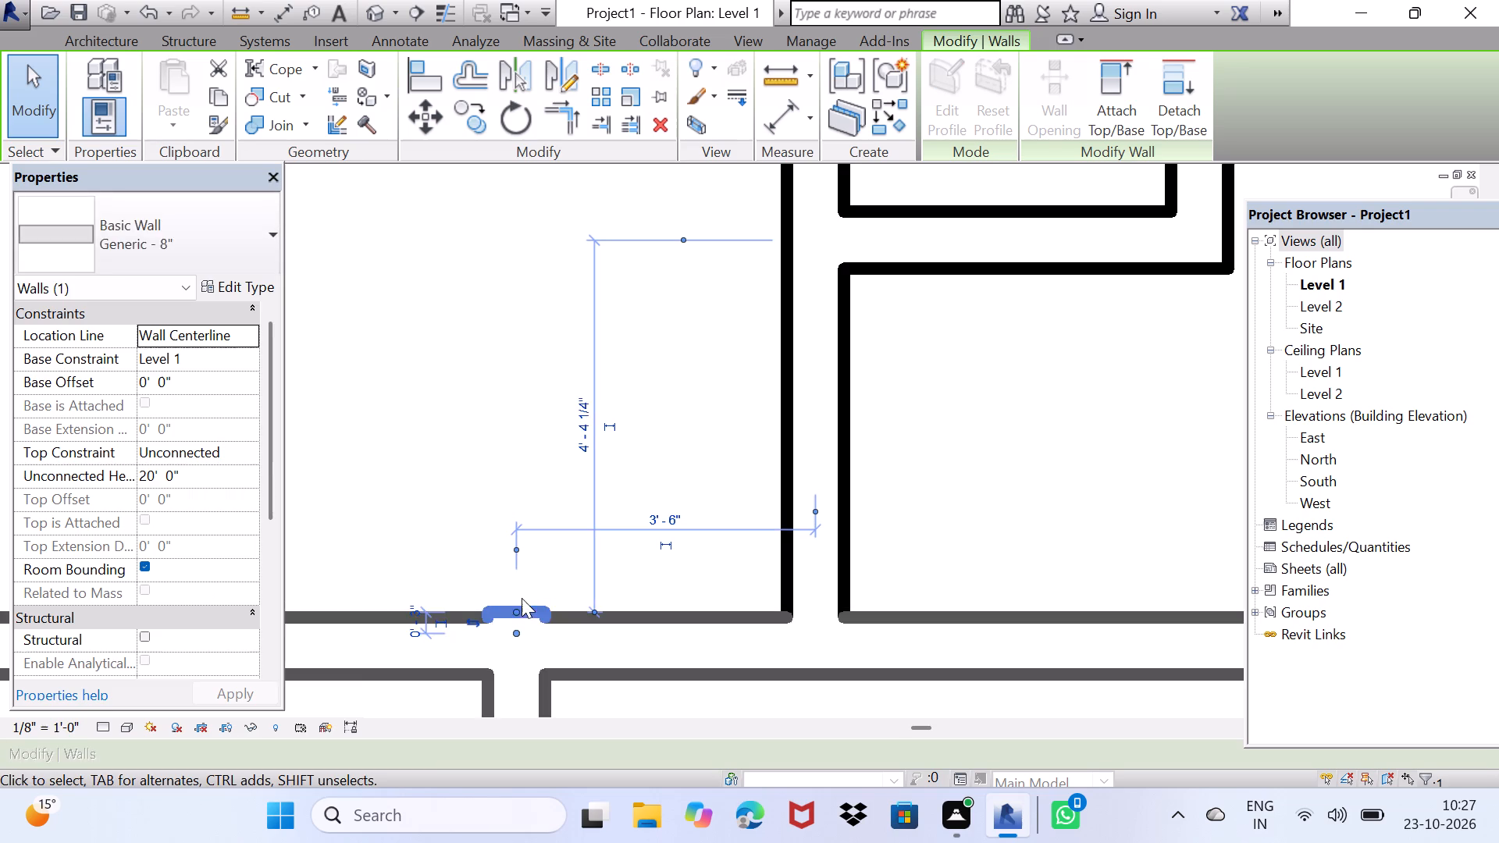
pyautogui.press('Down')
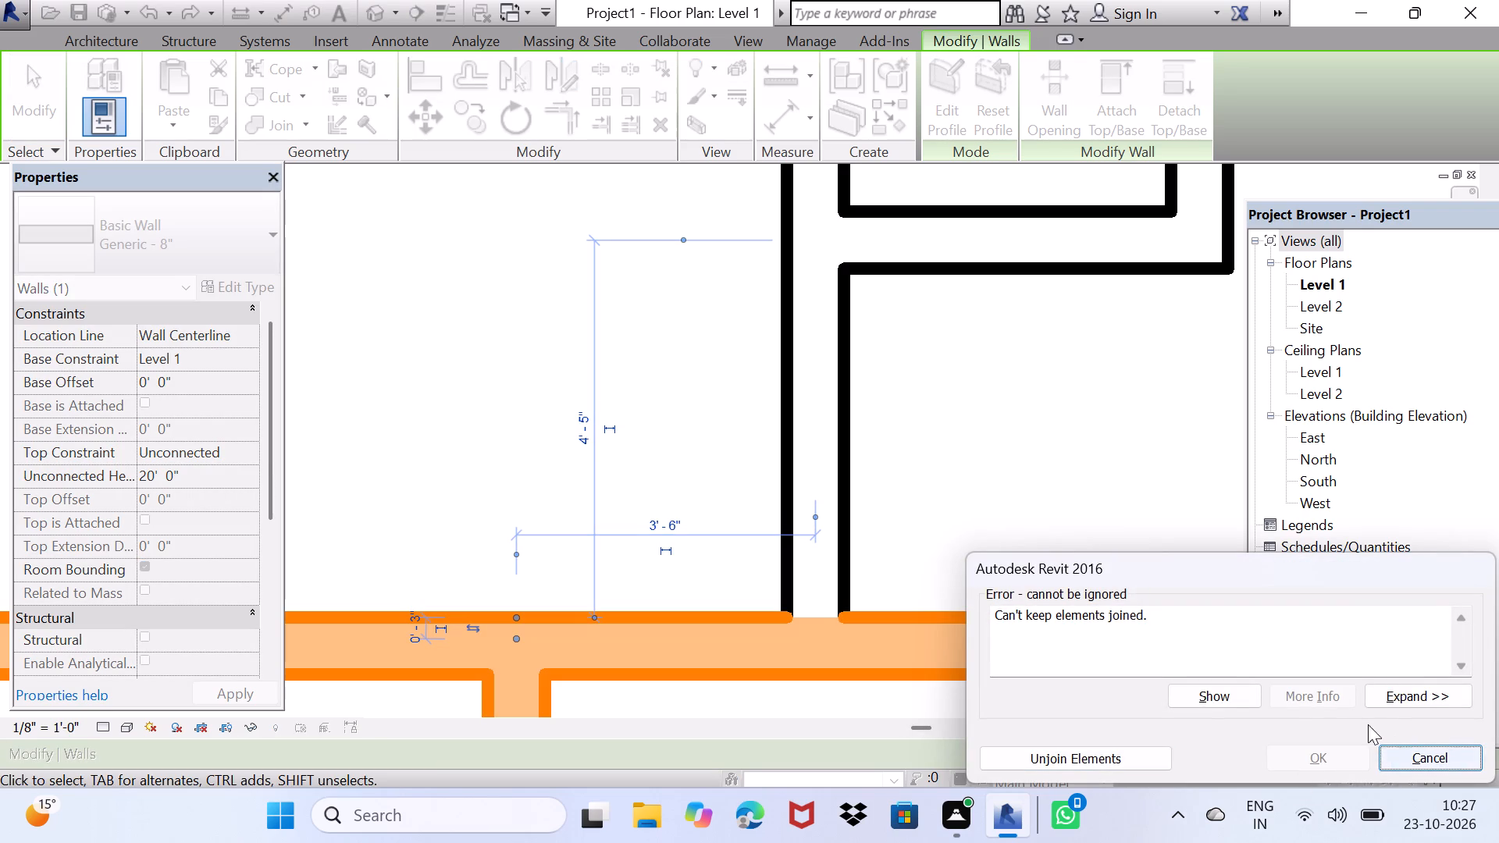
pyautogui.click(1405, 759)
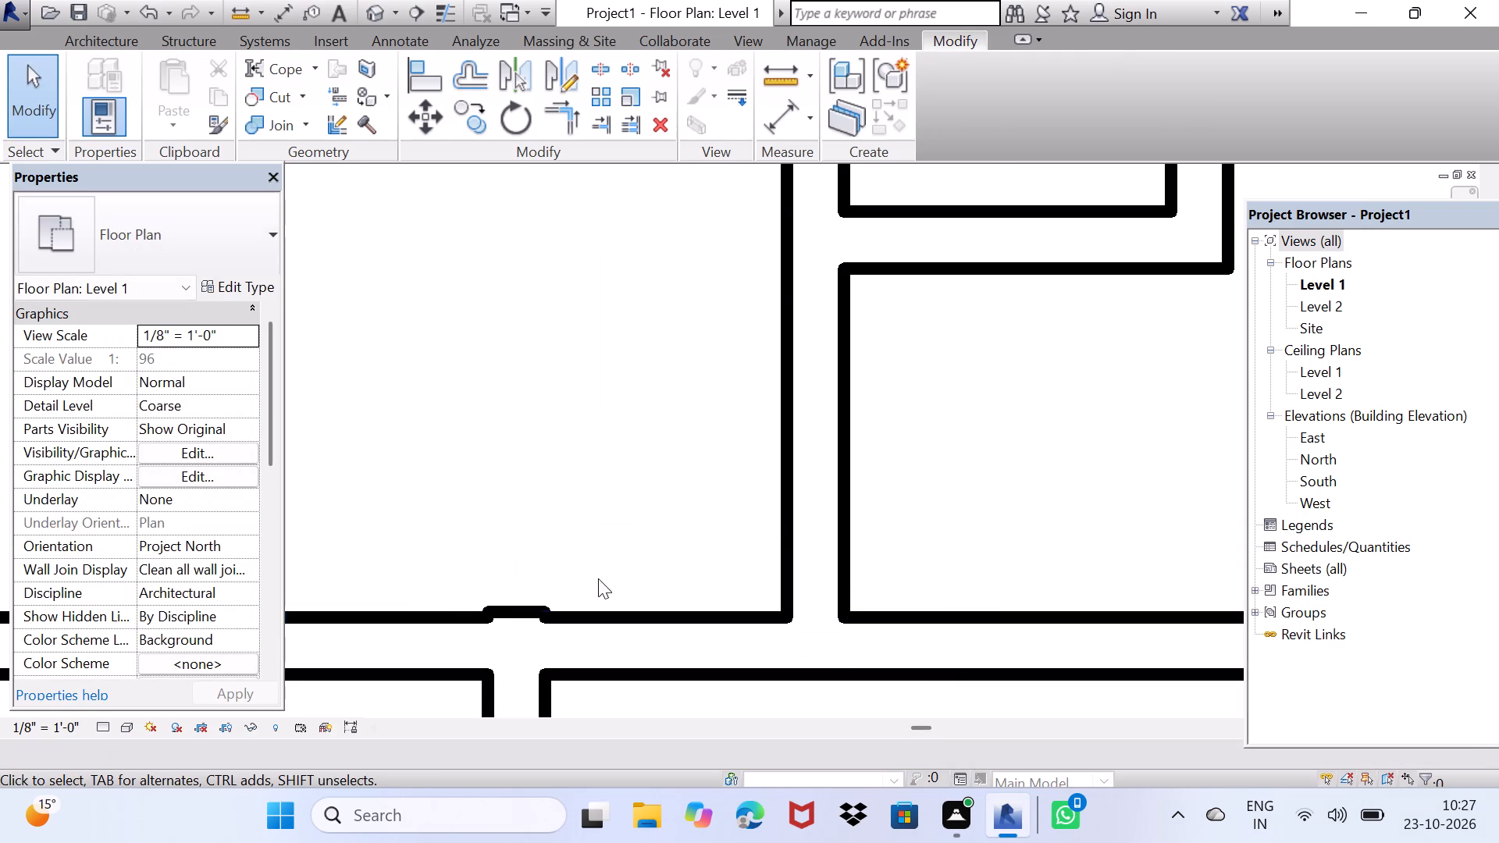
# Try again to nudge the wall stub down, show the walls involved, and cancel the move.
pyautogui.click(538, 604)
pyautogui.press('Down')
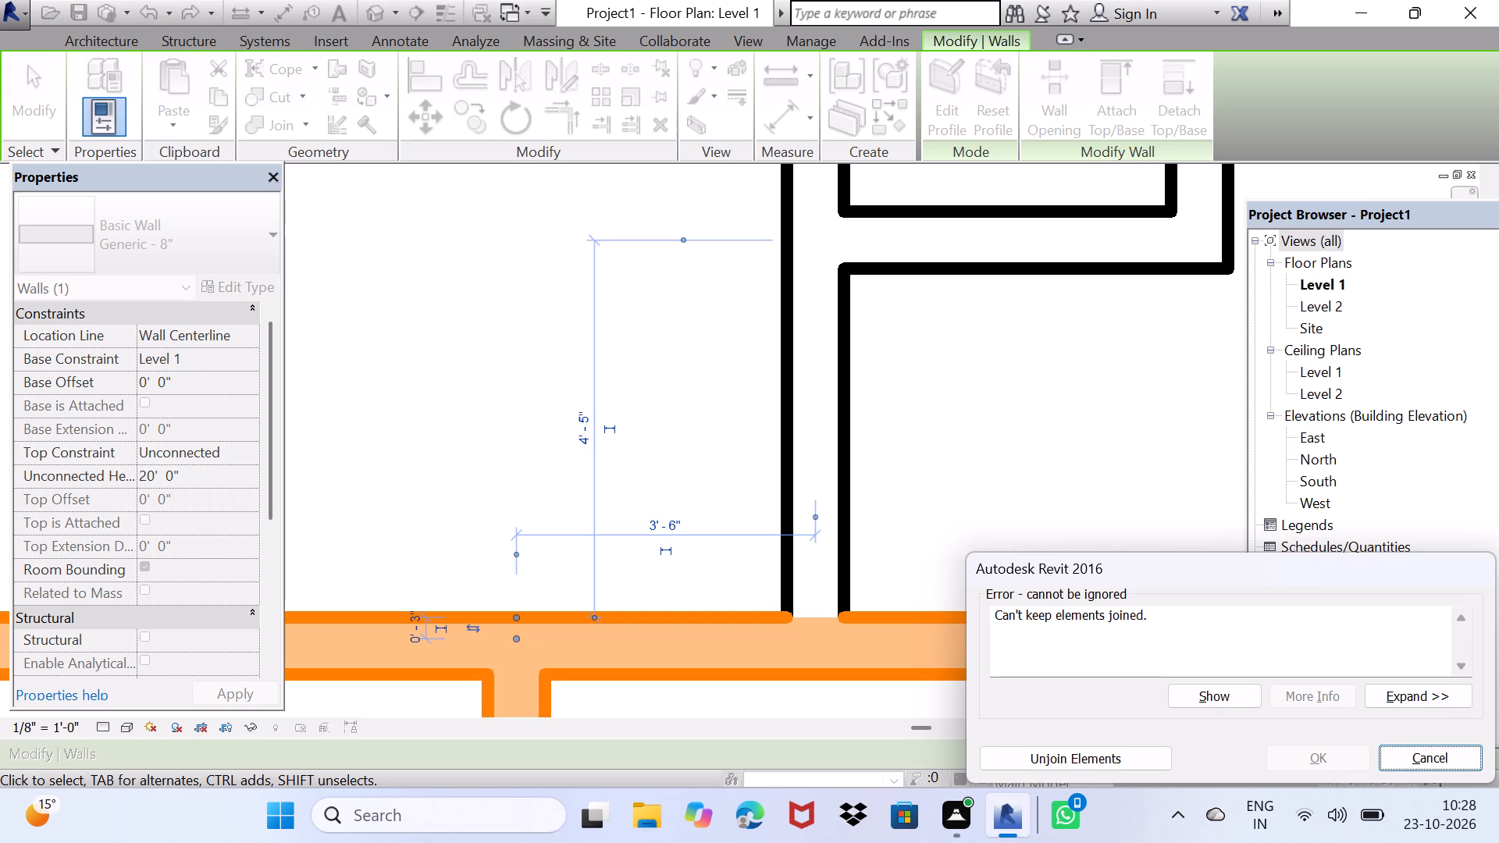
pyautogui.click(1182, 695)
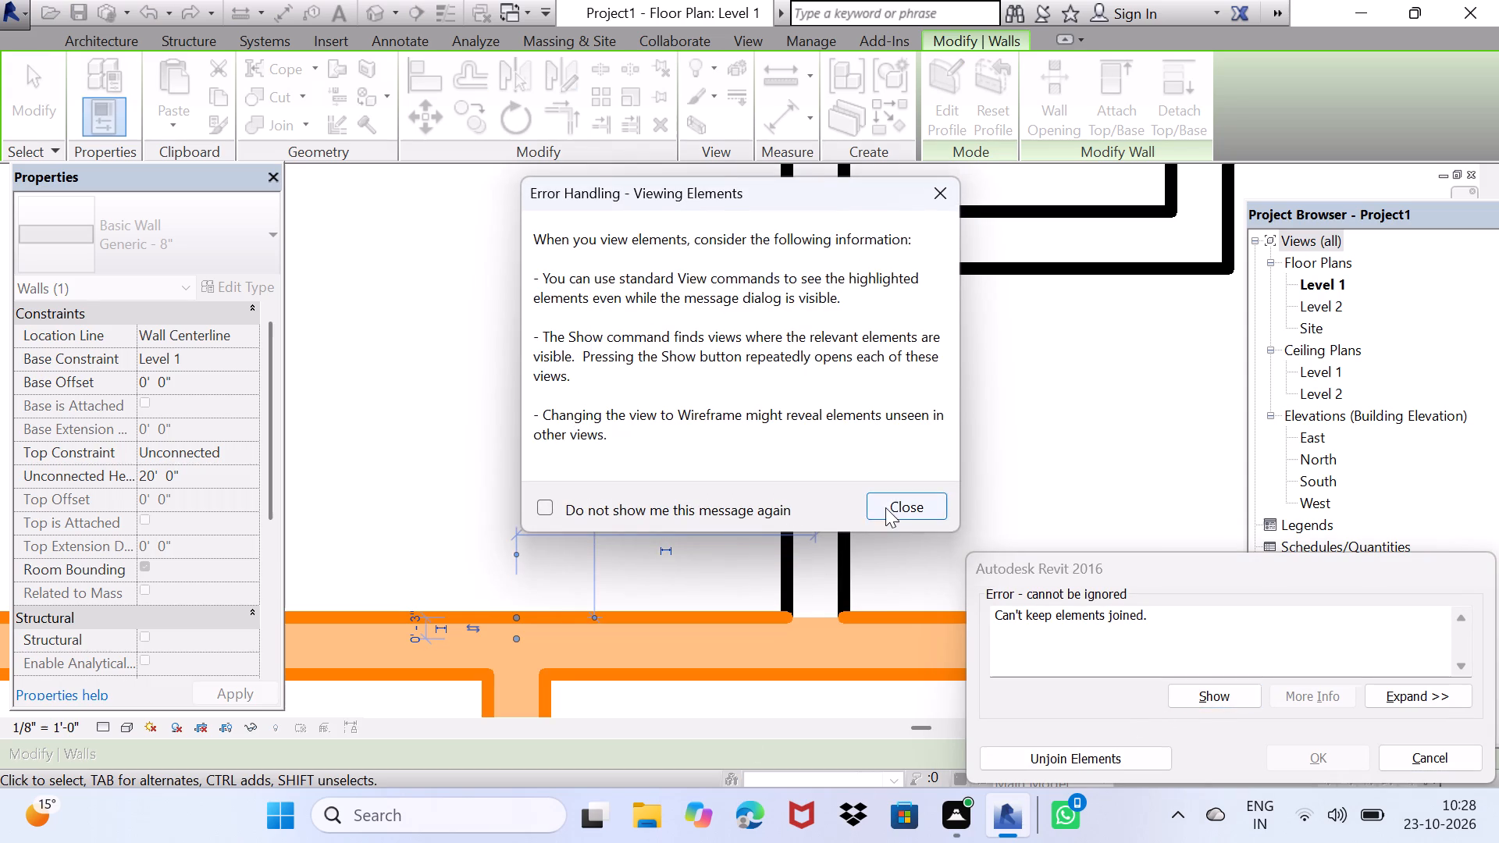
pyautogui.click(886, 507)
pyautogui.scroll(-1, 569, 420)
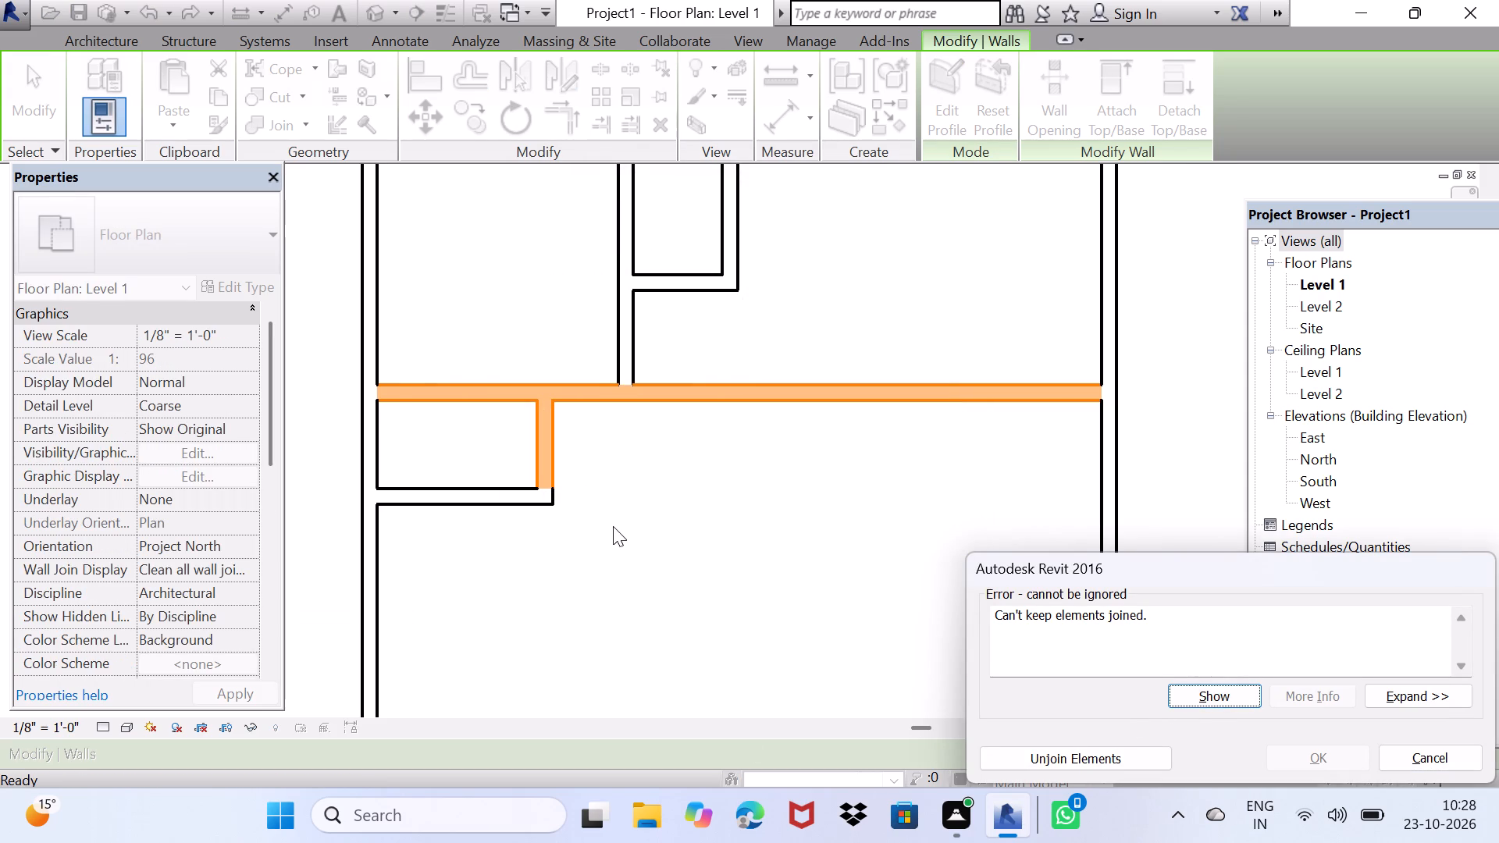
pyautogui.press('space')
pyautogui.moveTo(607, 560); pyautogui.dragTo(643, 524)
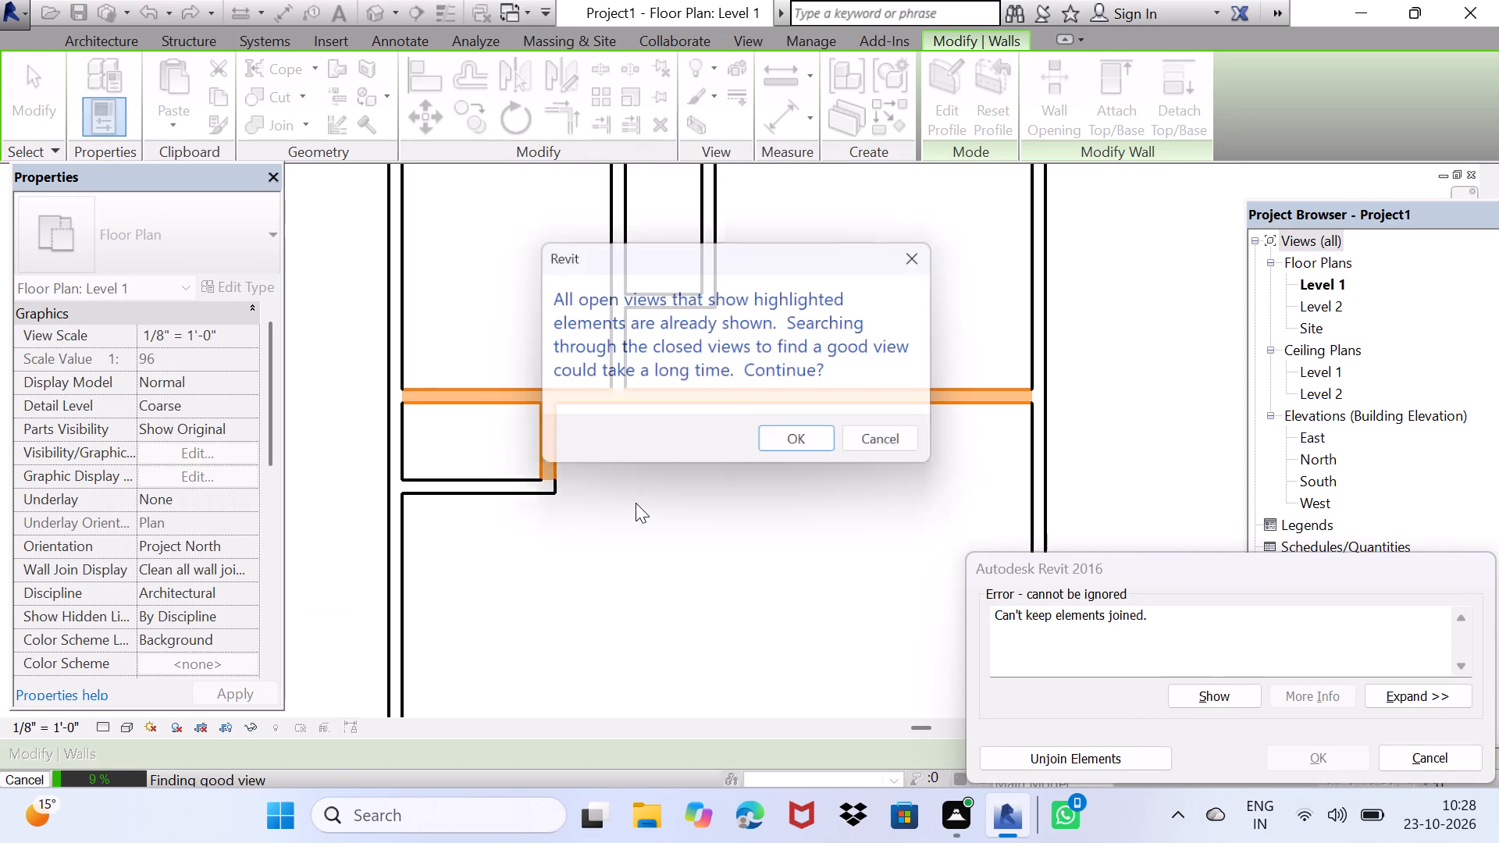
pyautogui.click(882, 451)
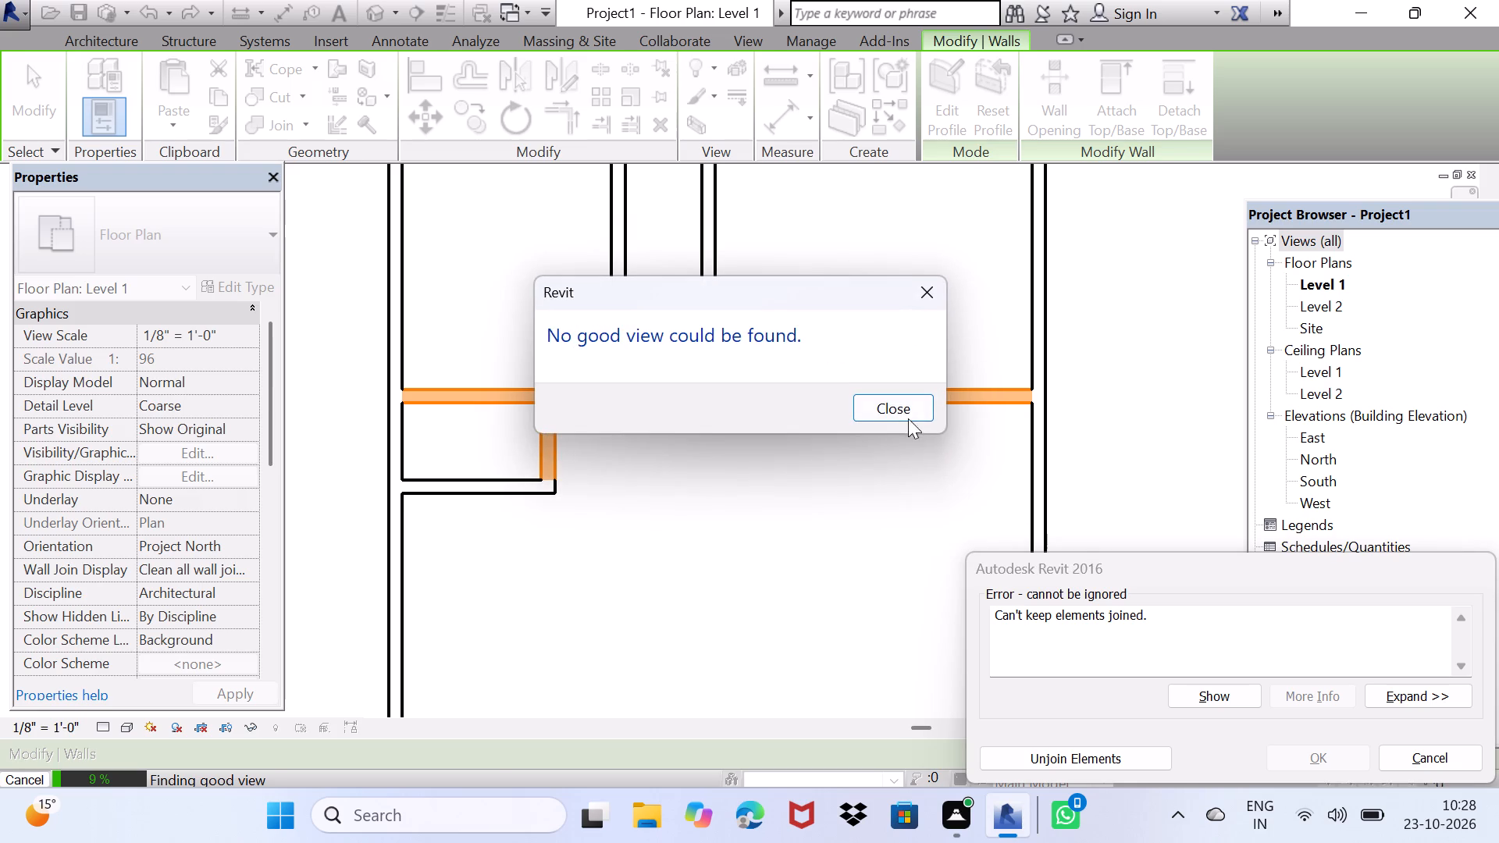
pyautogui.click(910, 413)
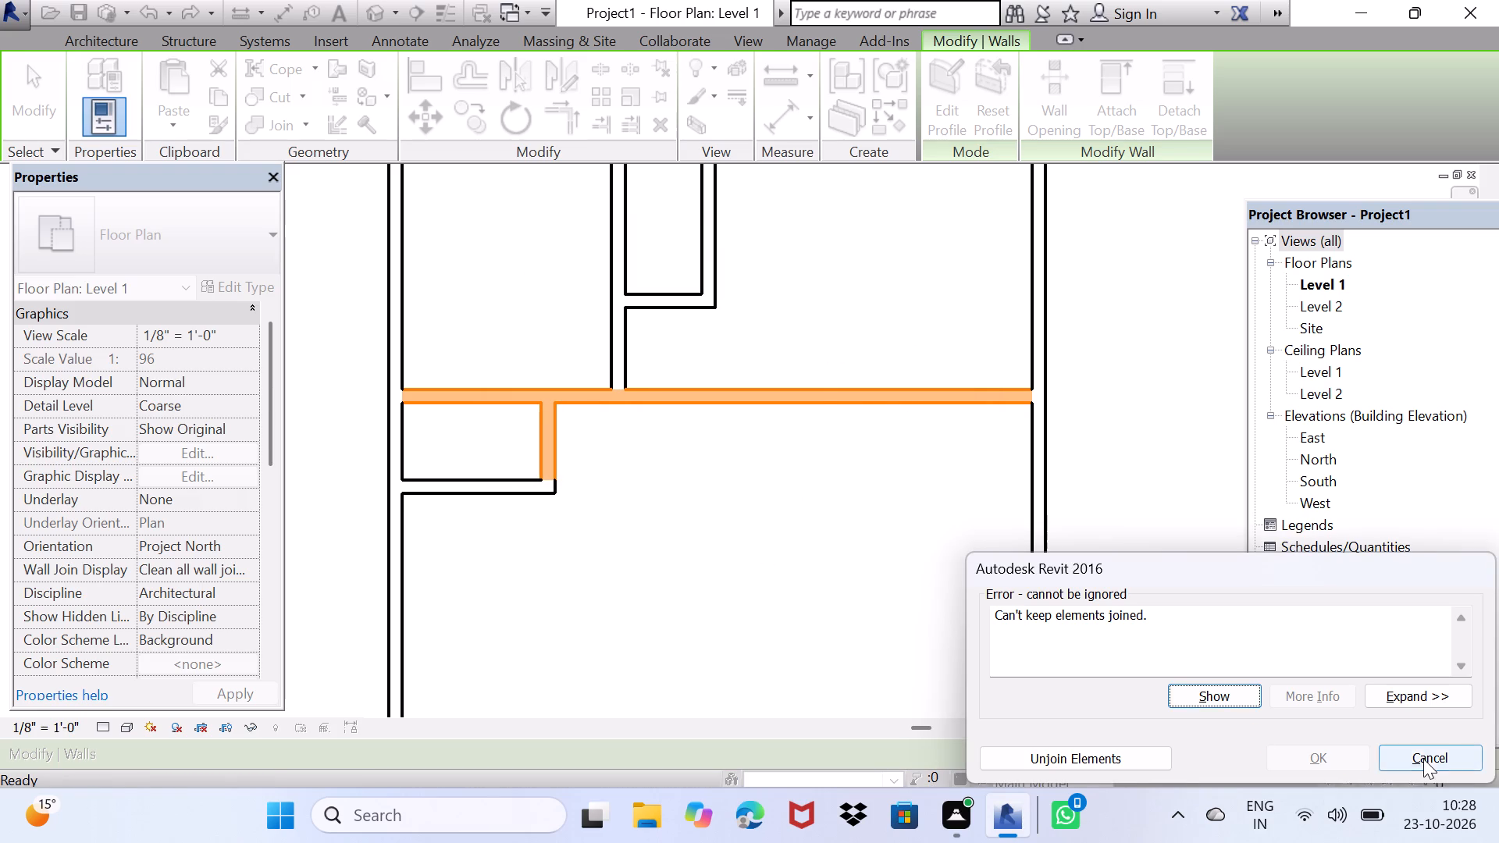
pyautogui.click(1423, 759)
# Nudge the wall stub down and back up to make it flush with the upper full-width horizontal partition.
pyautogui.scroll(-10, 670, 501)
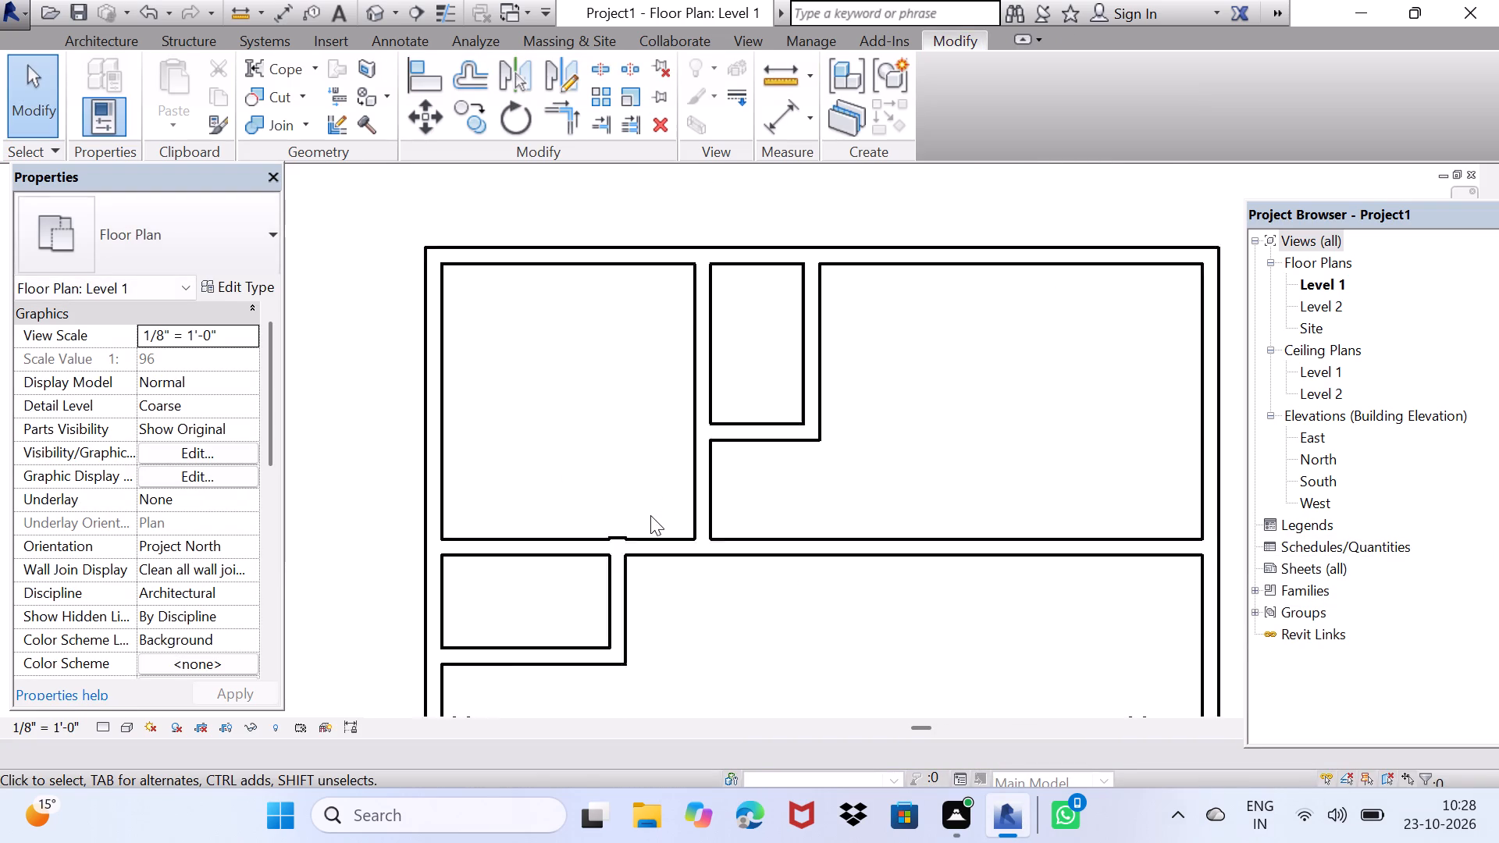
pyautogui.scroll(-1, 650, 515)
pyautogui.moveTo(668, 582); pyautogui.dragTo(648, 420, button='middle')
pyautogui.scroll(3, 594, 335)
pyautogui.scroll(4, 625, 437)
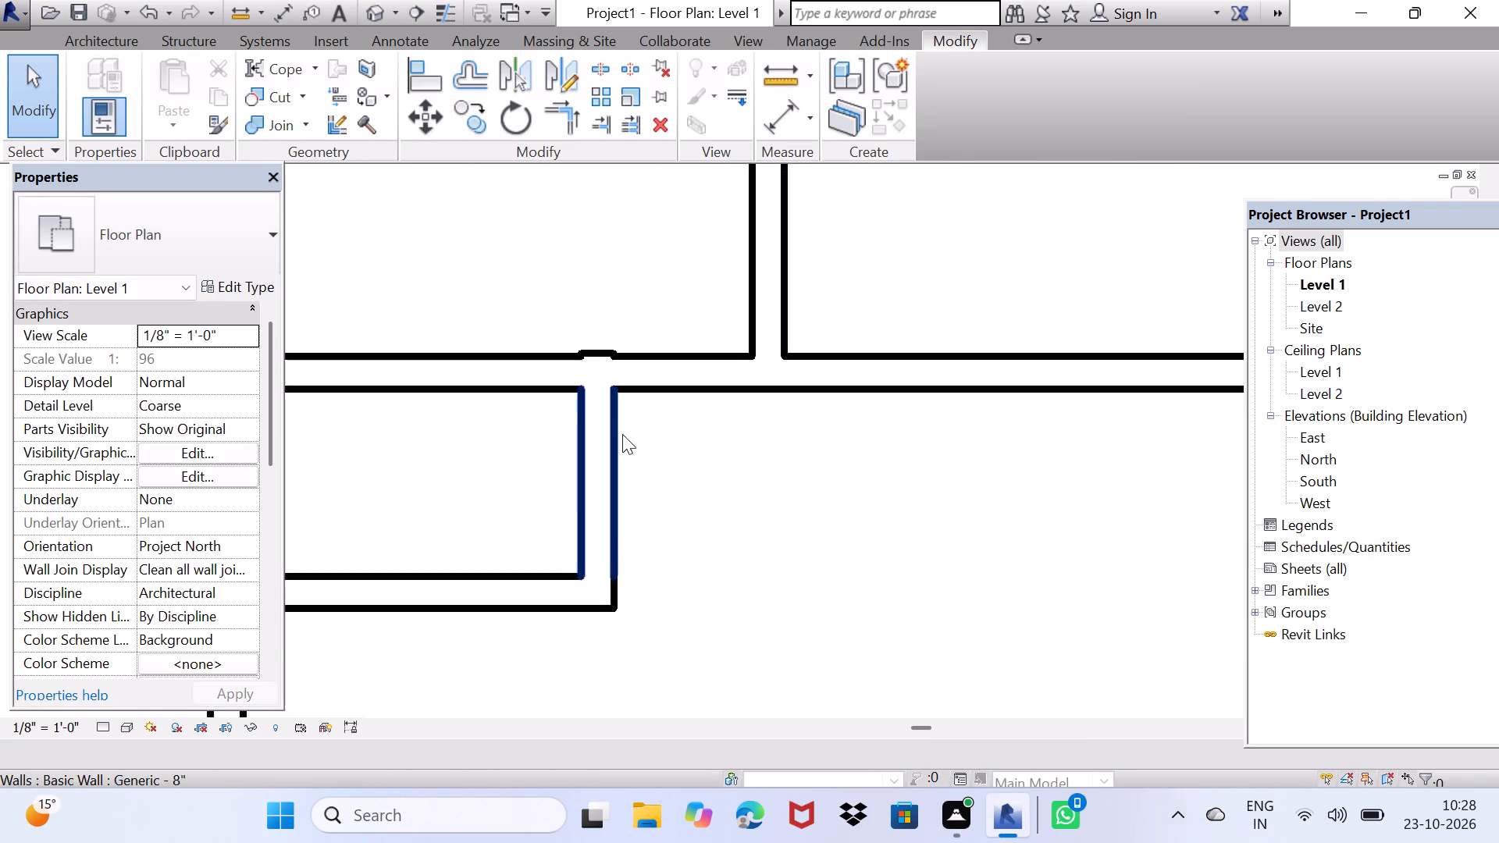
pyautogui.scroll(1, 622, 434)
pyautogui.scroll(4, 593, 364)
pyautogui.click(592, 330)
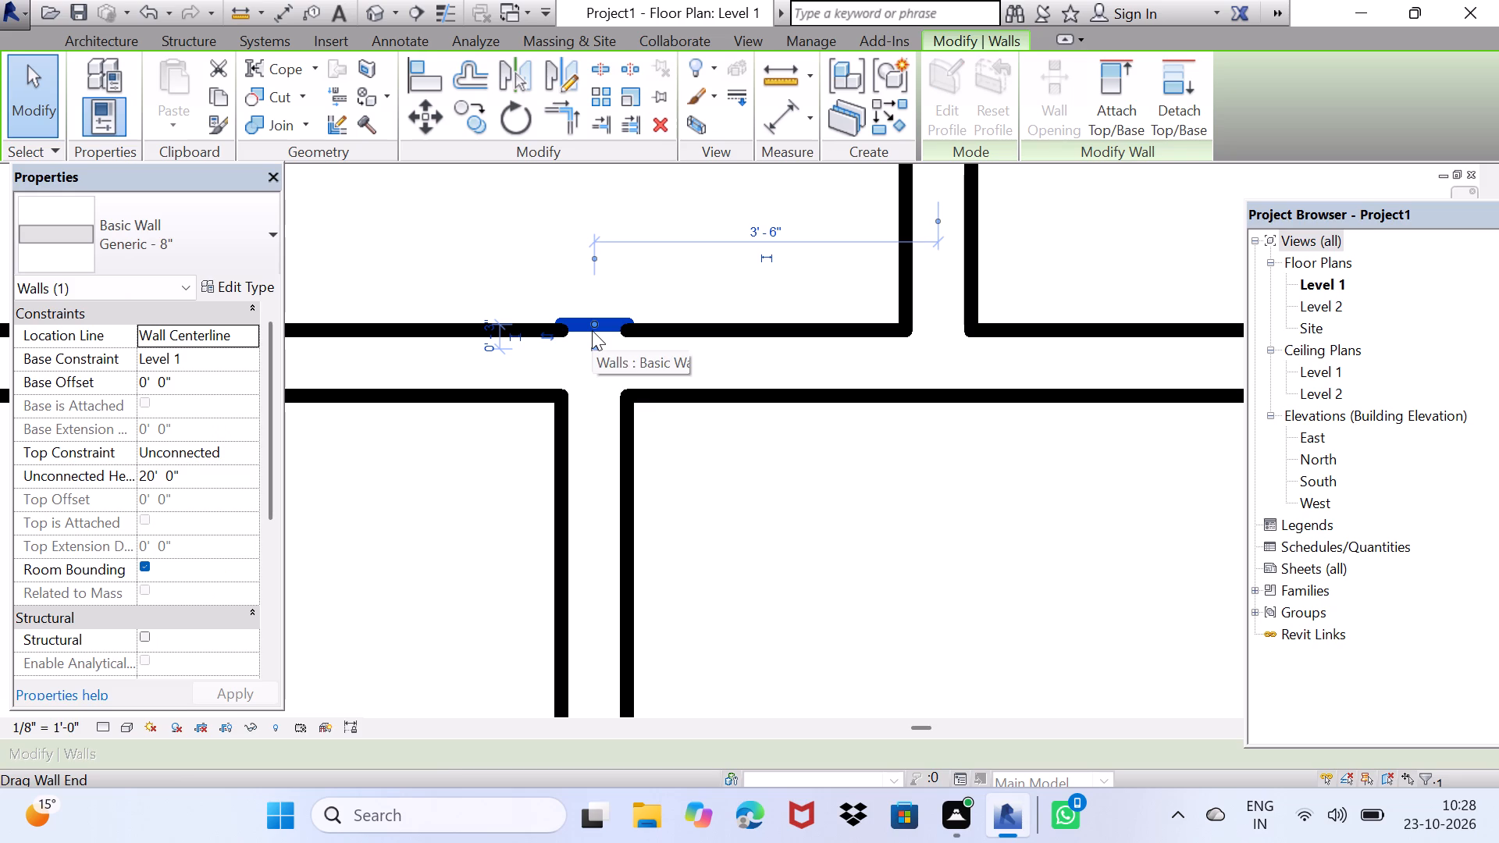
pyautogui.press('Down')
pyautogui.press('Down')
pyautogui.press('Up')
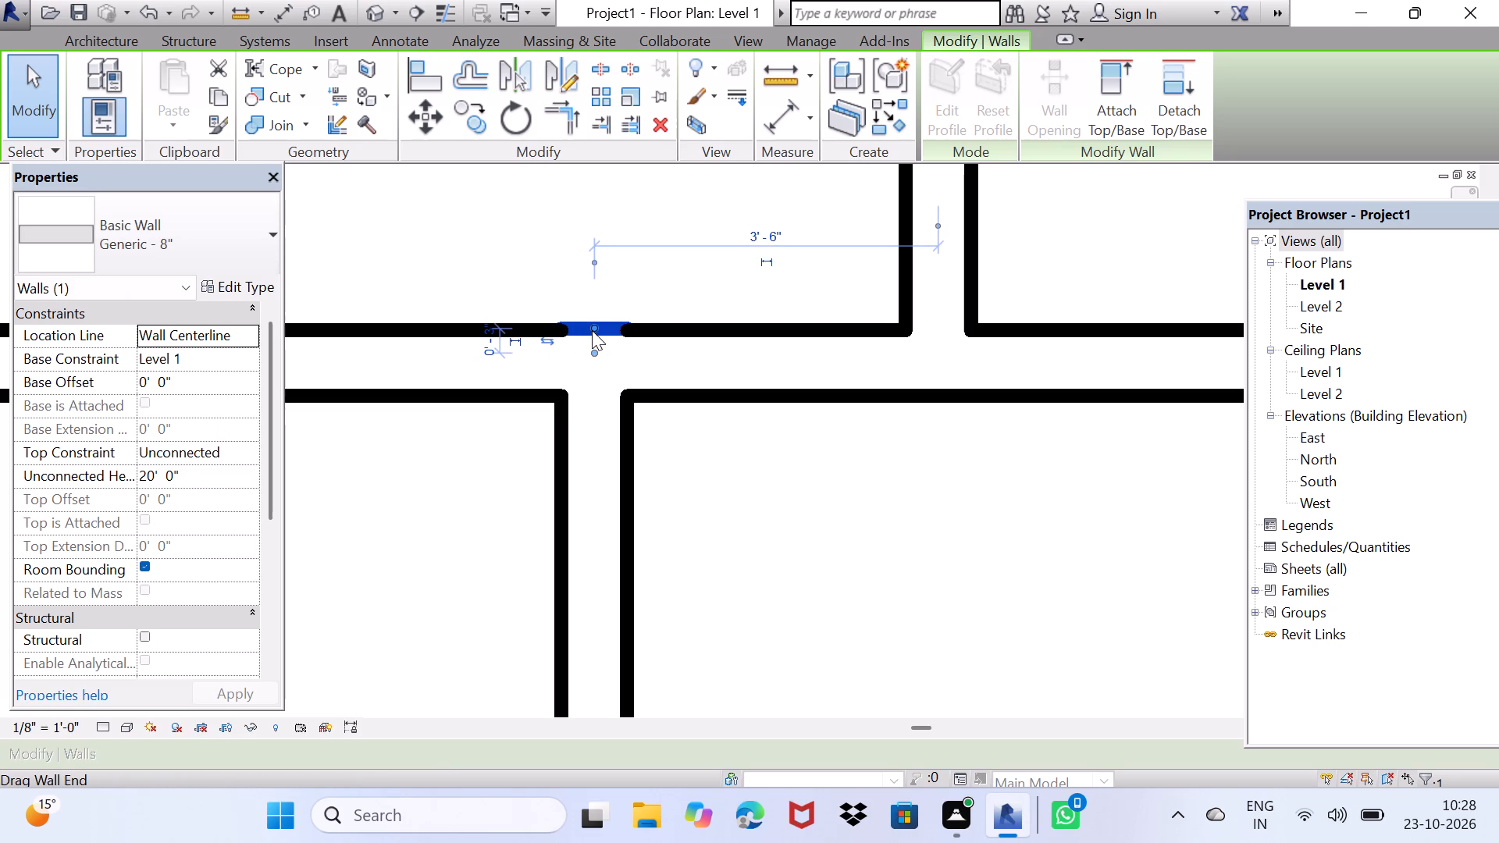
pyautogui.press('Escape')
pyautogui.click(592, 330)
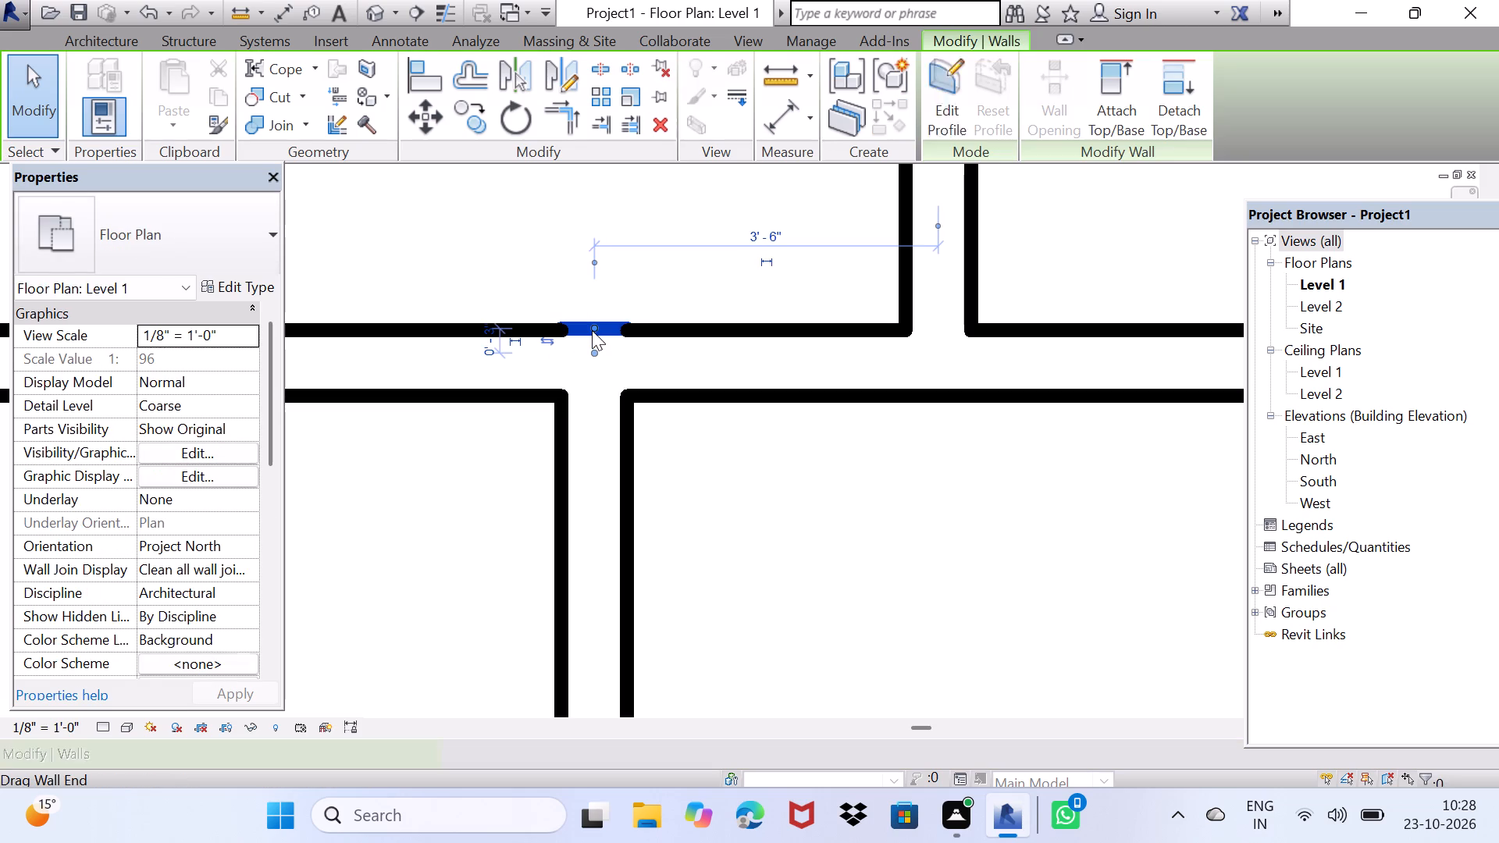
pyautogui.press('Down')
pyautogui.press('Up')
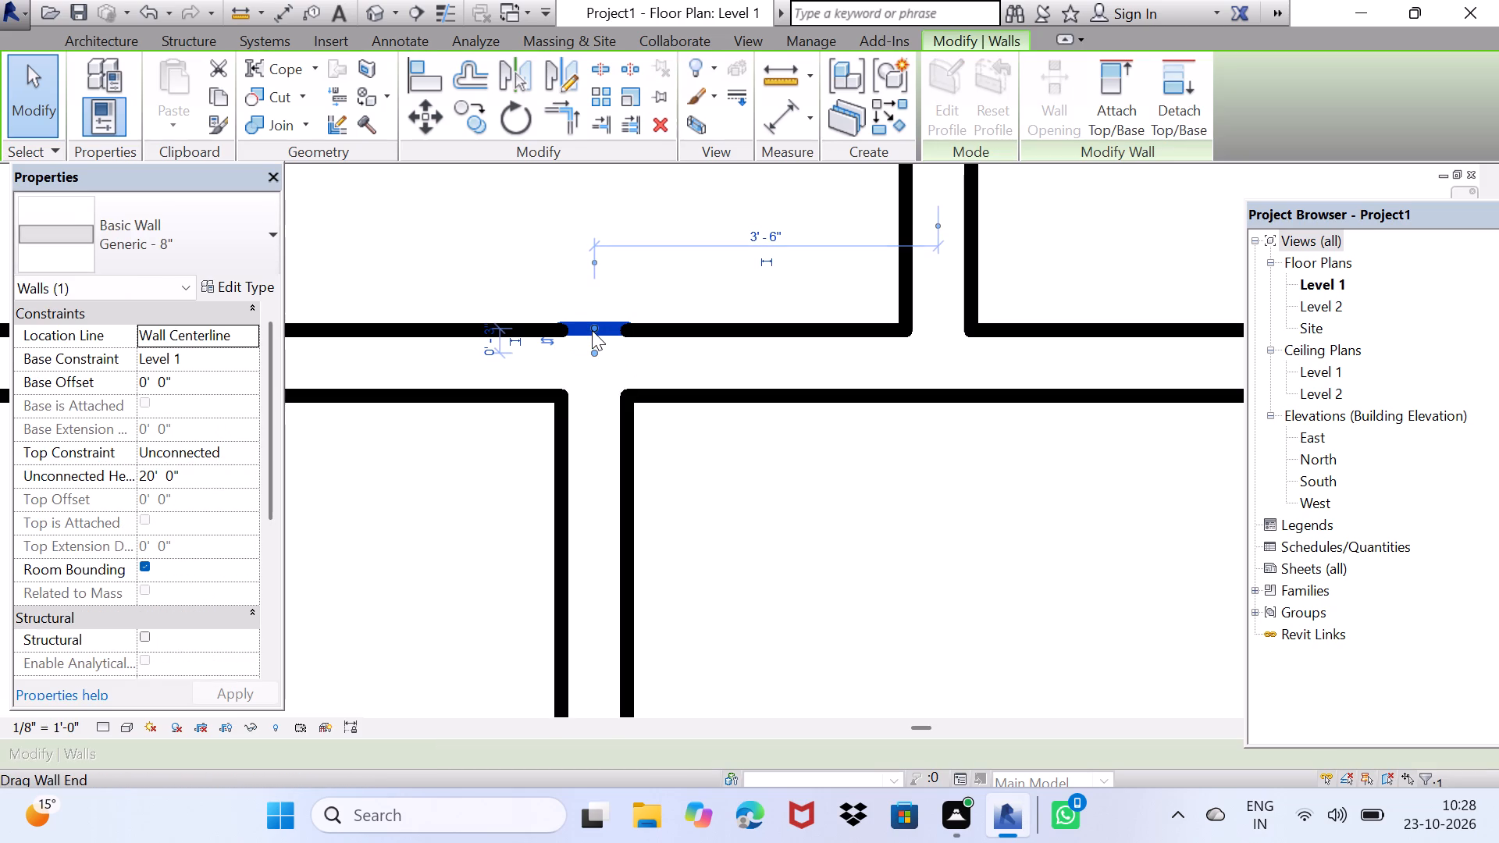
# Delete the leftover wall stub protruding above the upper full-width horizontal partition.
pyautogui.scroll(11, 592, 330)
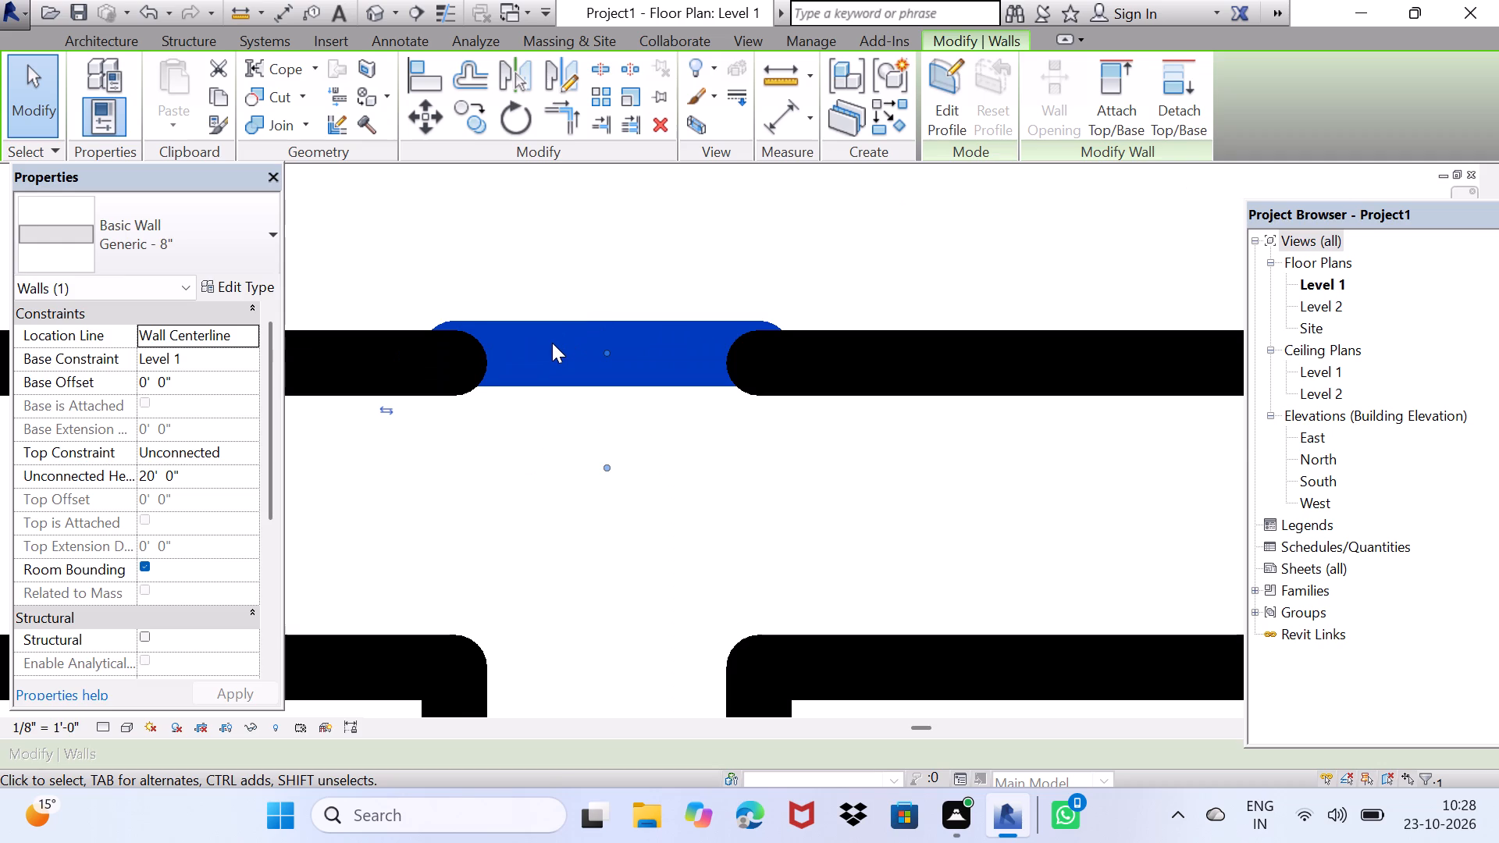
pyautogui.click(552, 343)
pyautogui.click(552, 343)
pyautogui.click(567, 374)
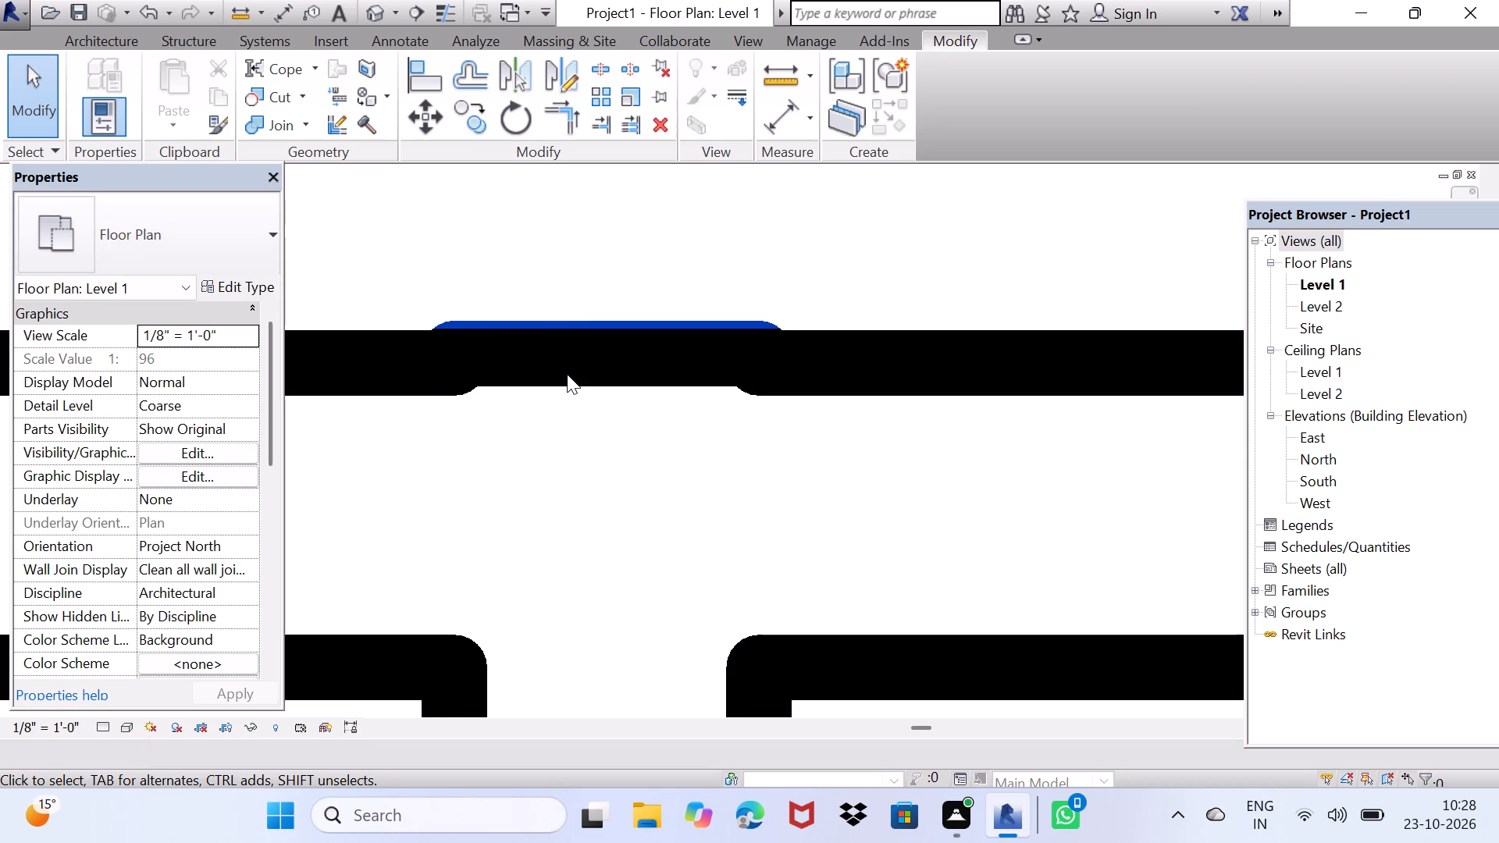
pyautogui.press('Delete')
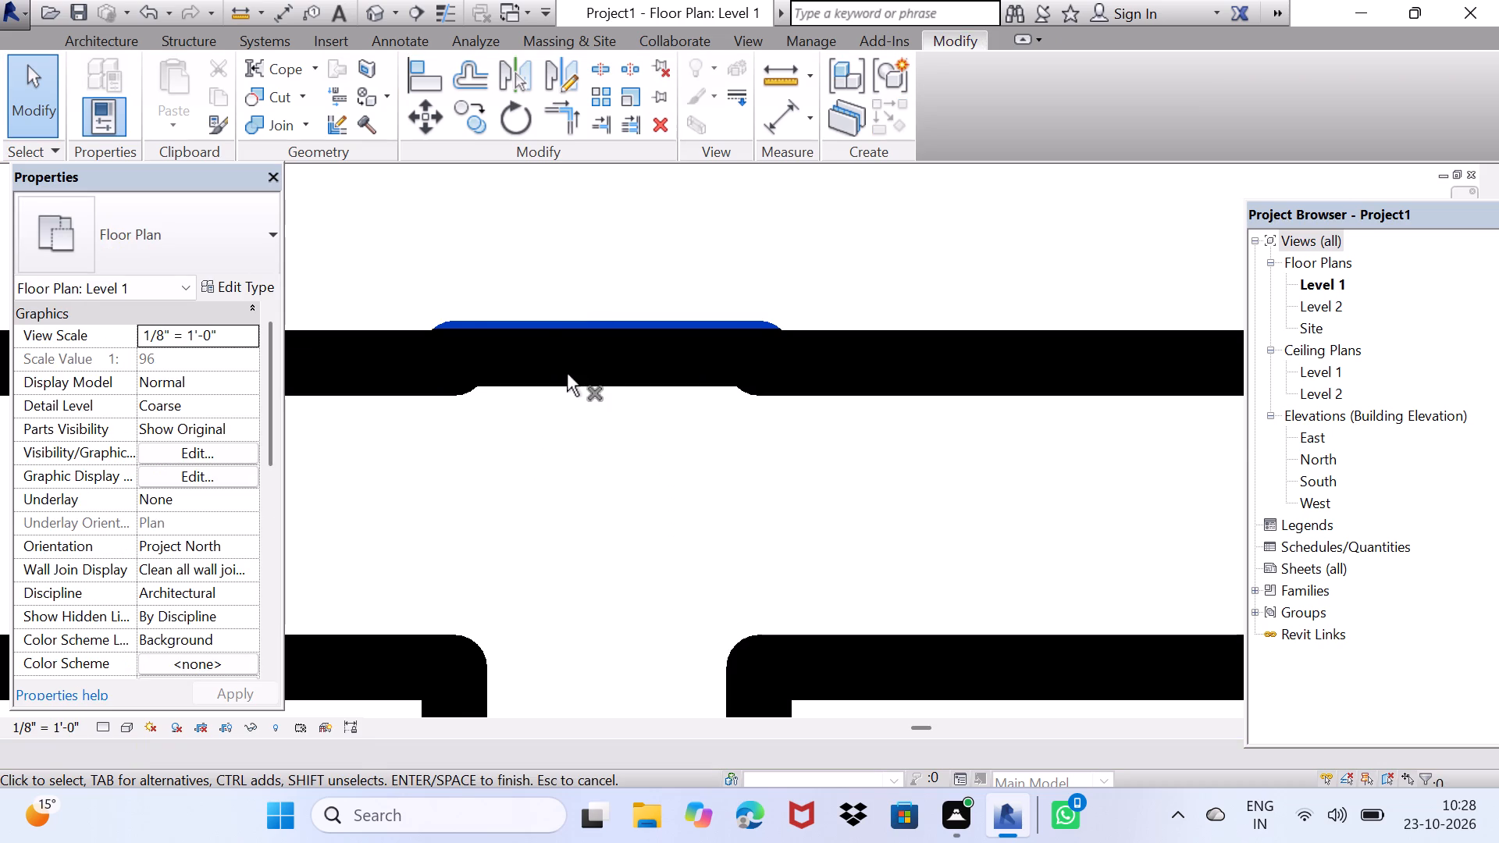
pyautogui.click(581, 364)
pyautogui.press('Delete')
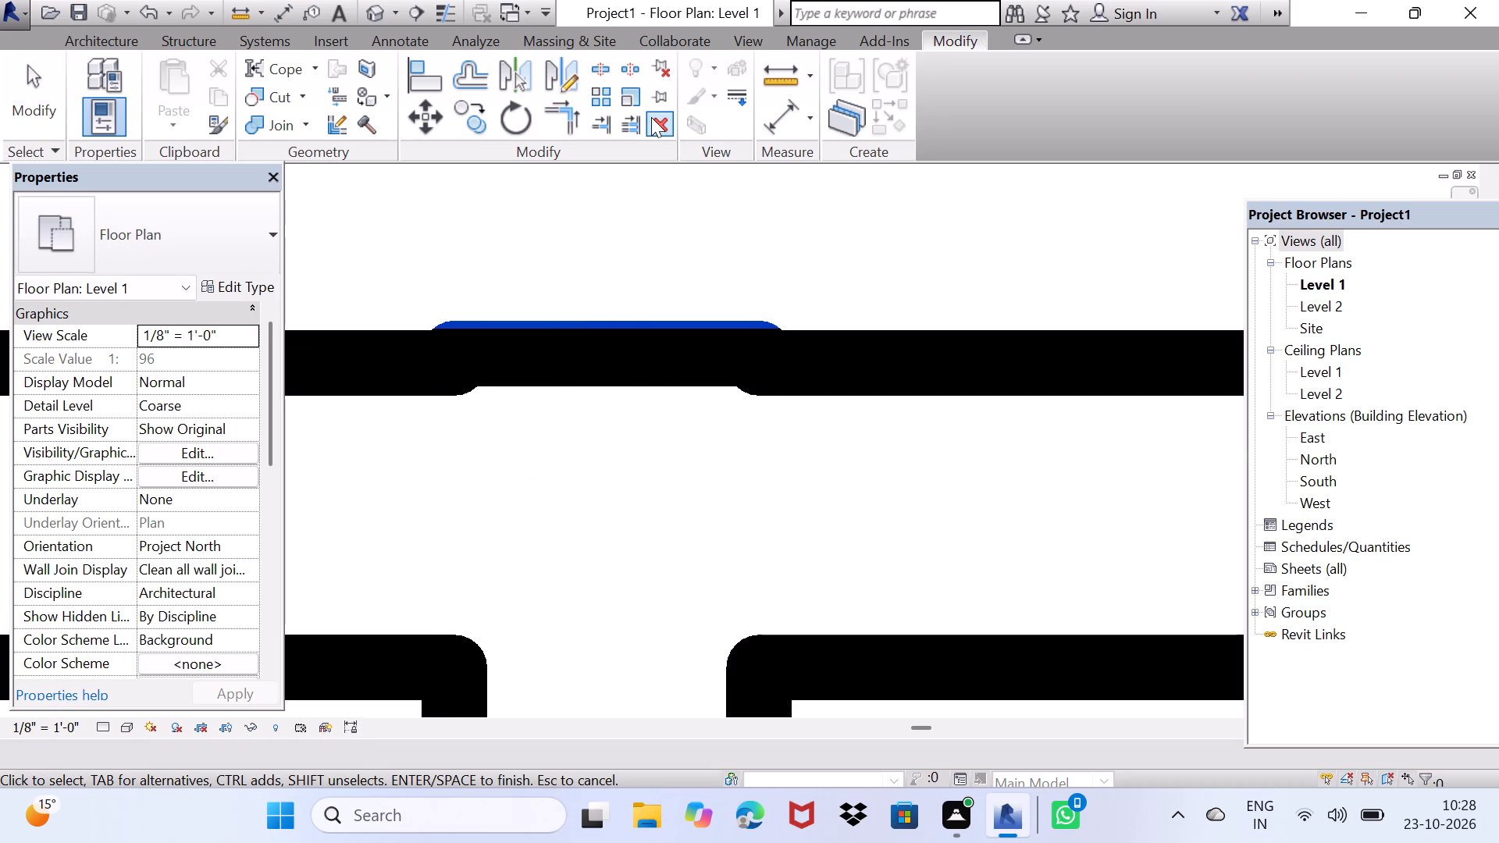
pyautogui.click(651, 117)
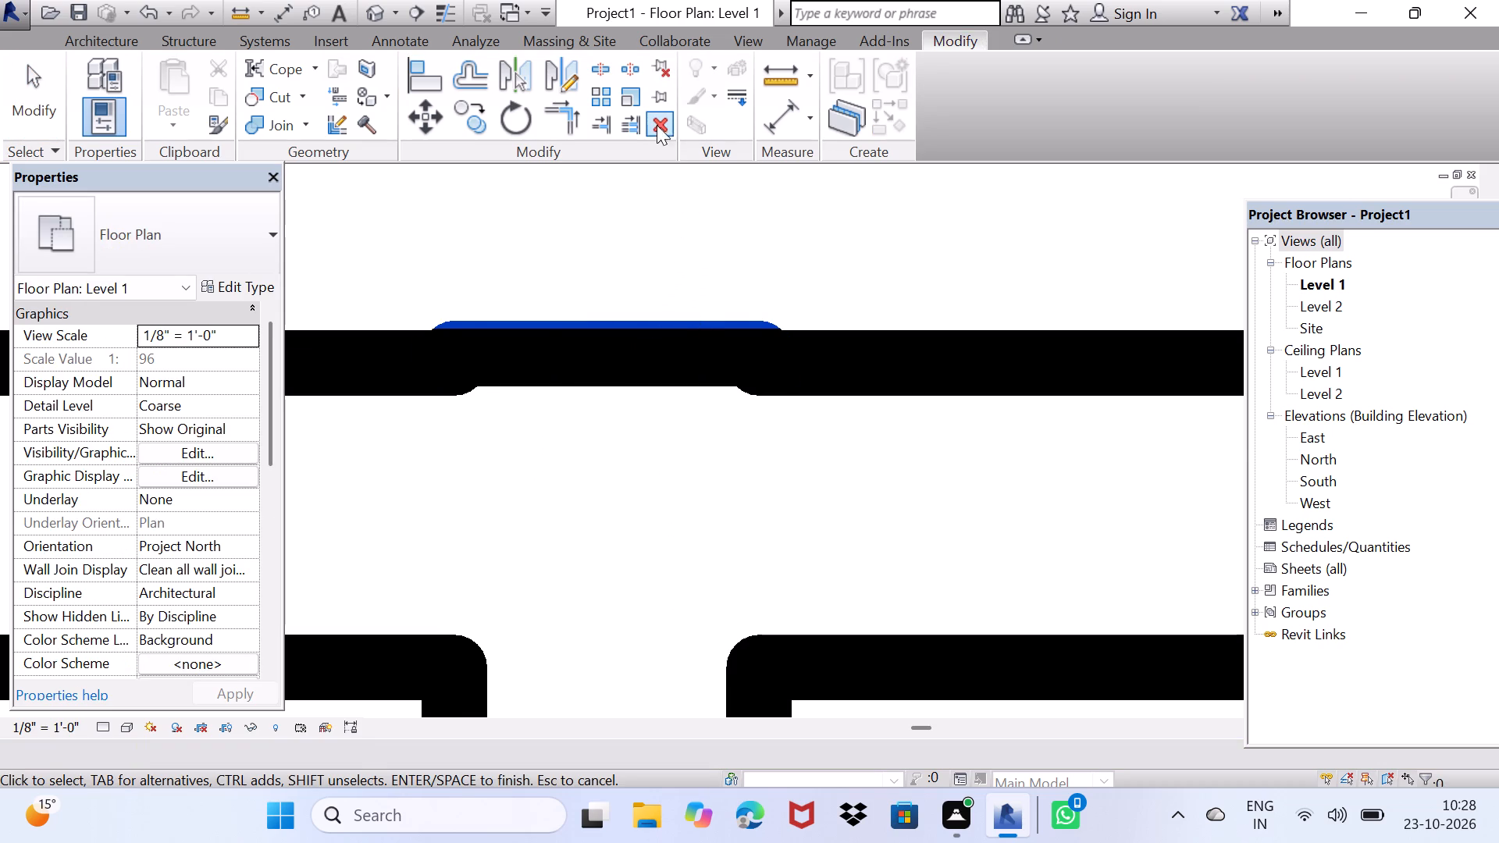
pyautogui.click(657, 121)
pyautogui.click(608, 361)
pyautogui.press('Delete')
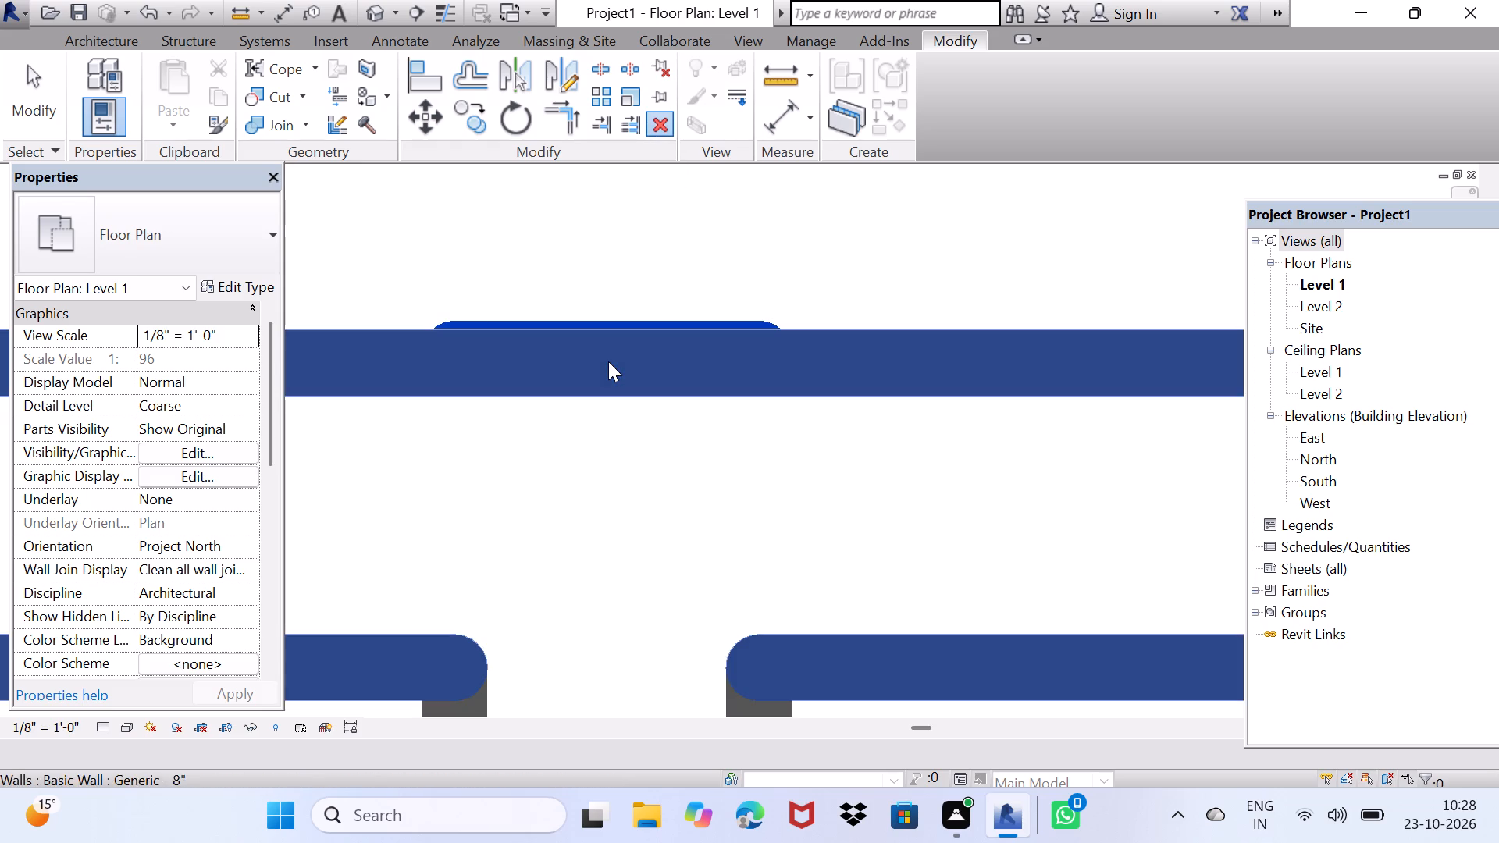
# Offset a copy of the short horizontal partition below the small rectangular room 6' 7" downward.
pyautogui.scroll(-9, 637, 342)
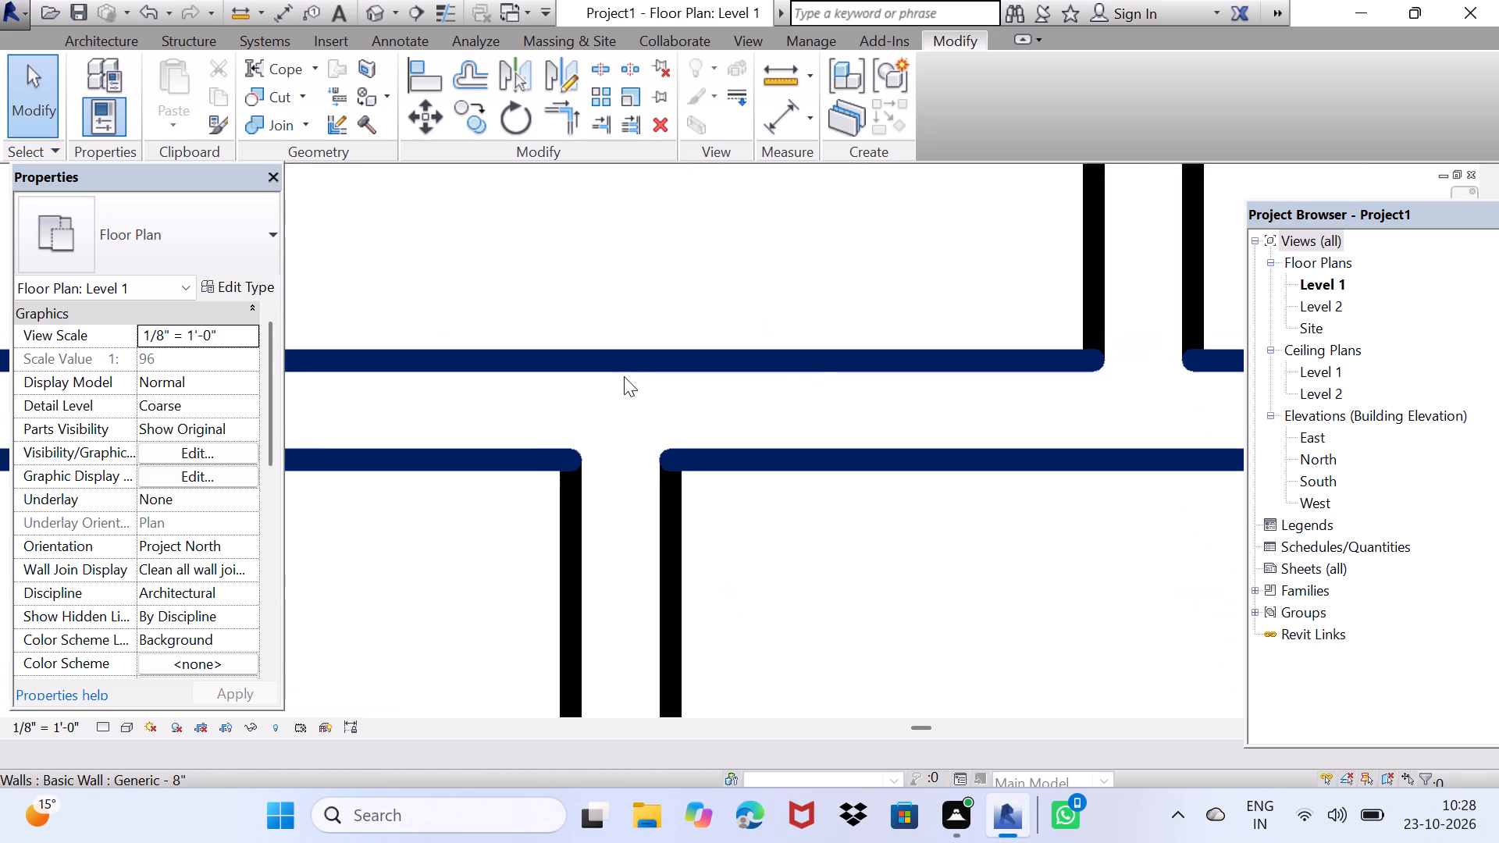
pyautogui.scroll(-2, 624, 376)
pyautogui.press('space')
pyautogui.scroll(-8, 696, 450)
pyautogui.moveTo(721, 547); pyautogui.dragTo(723, 522, button='middle')
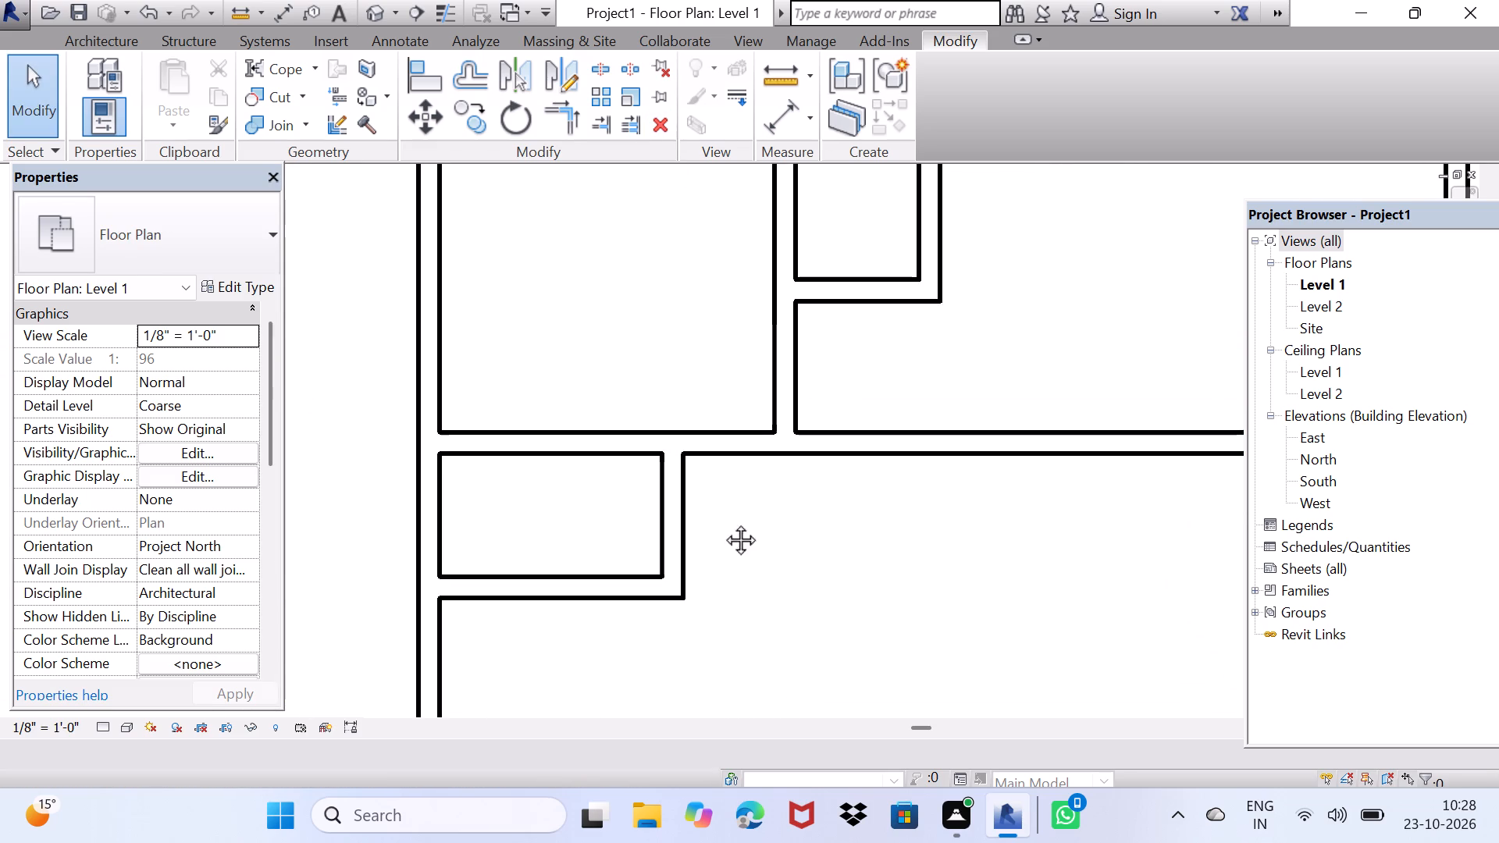
pyautogui.moveTo(723, 522); pyautogui.dragTo(720, 322, button='middle')
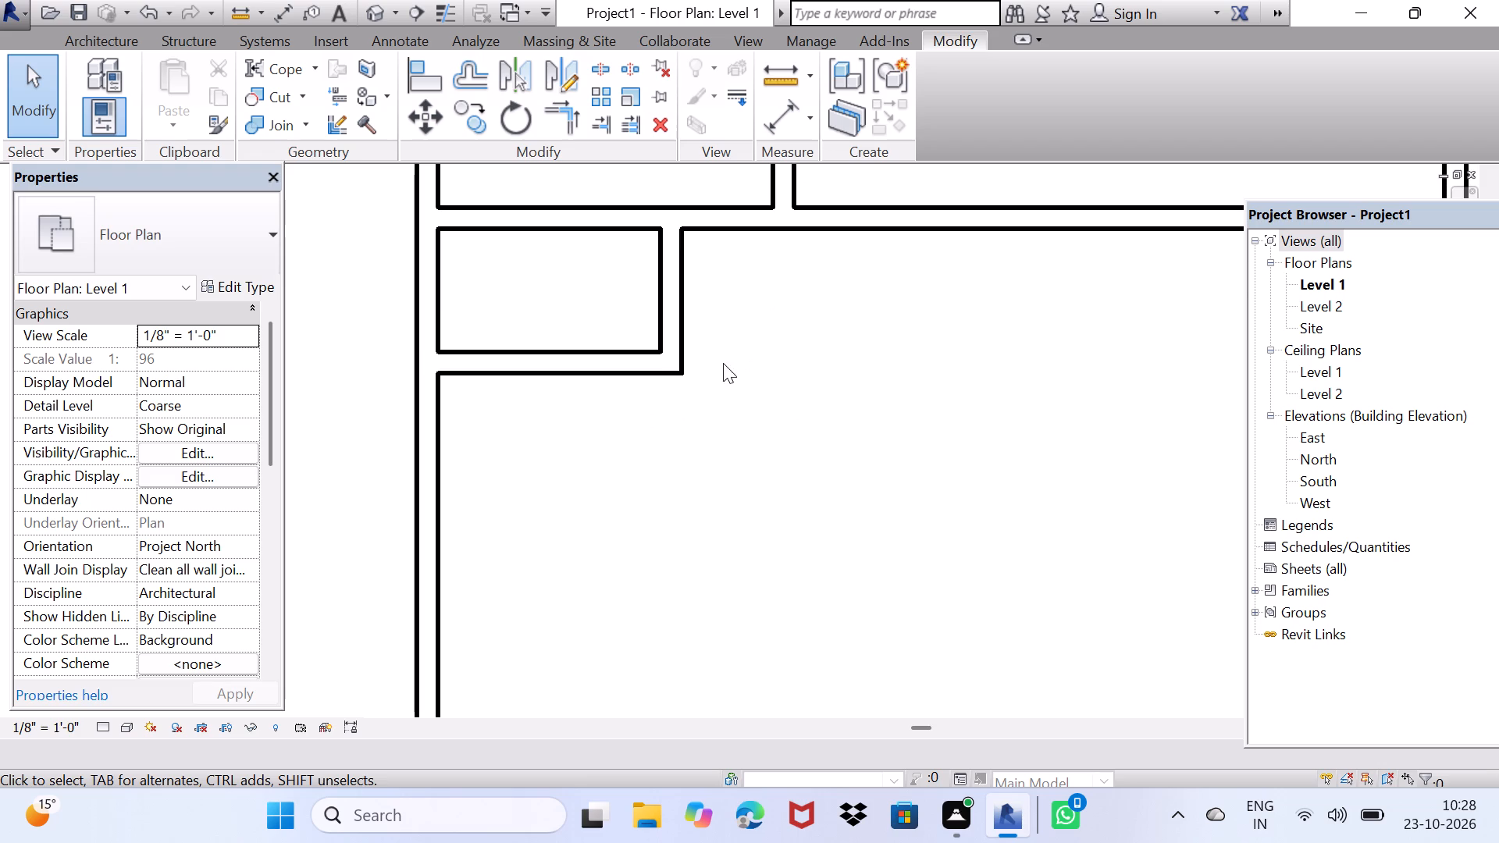
pyautogui.moveTo(695, 441); pyautogui.dragTo(795, 281, button='middle')
pyautogui.scroll(-3, 795, 281)
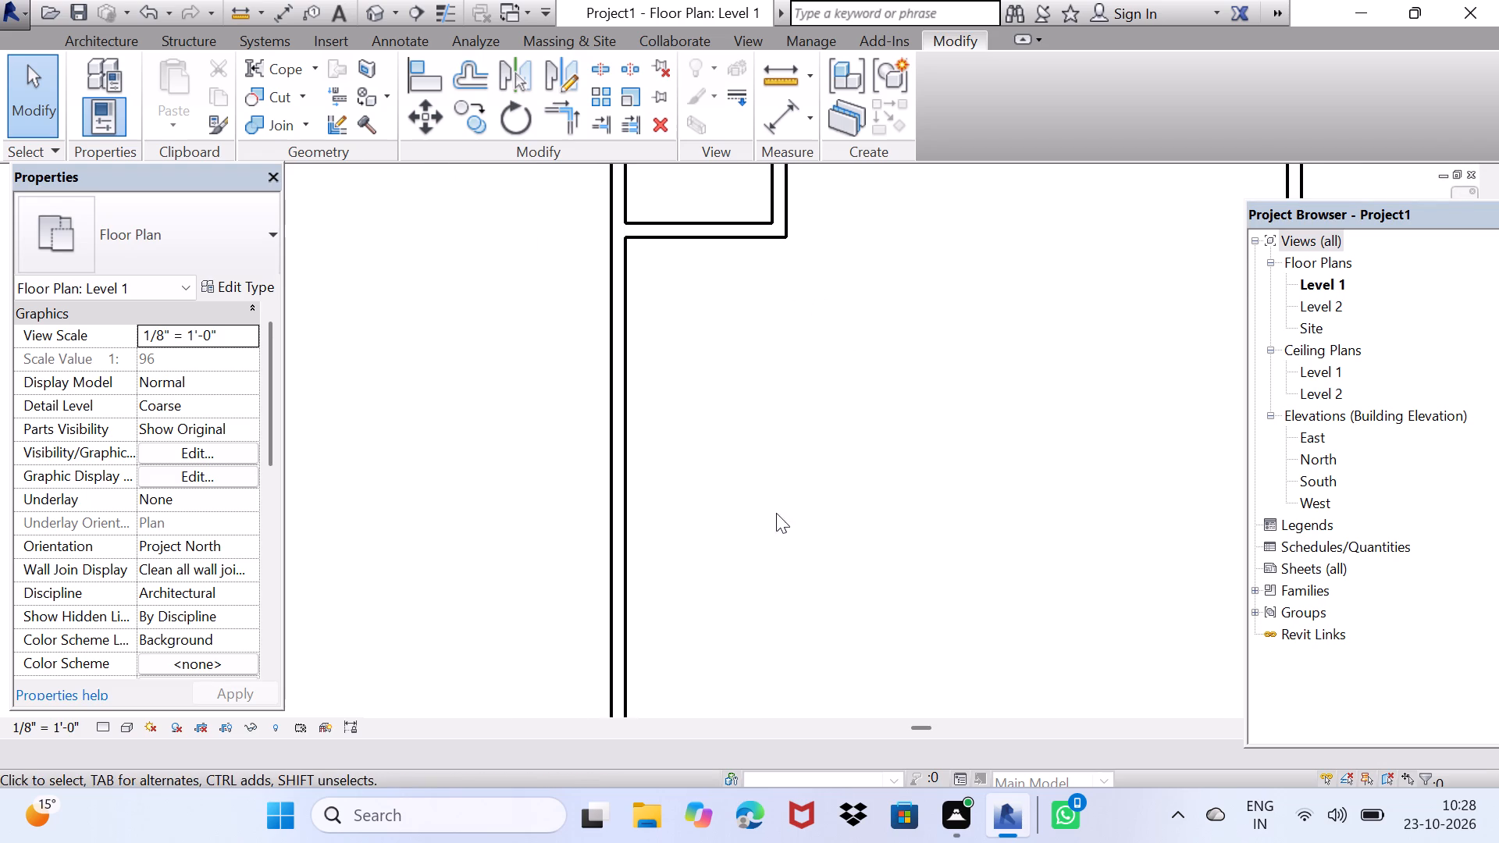
pyautogui.moveTo(776, 513); pyautogui.dragTo(735, 569, button='middle')
pyautogui.scroll(1, 680, 286)
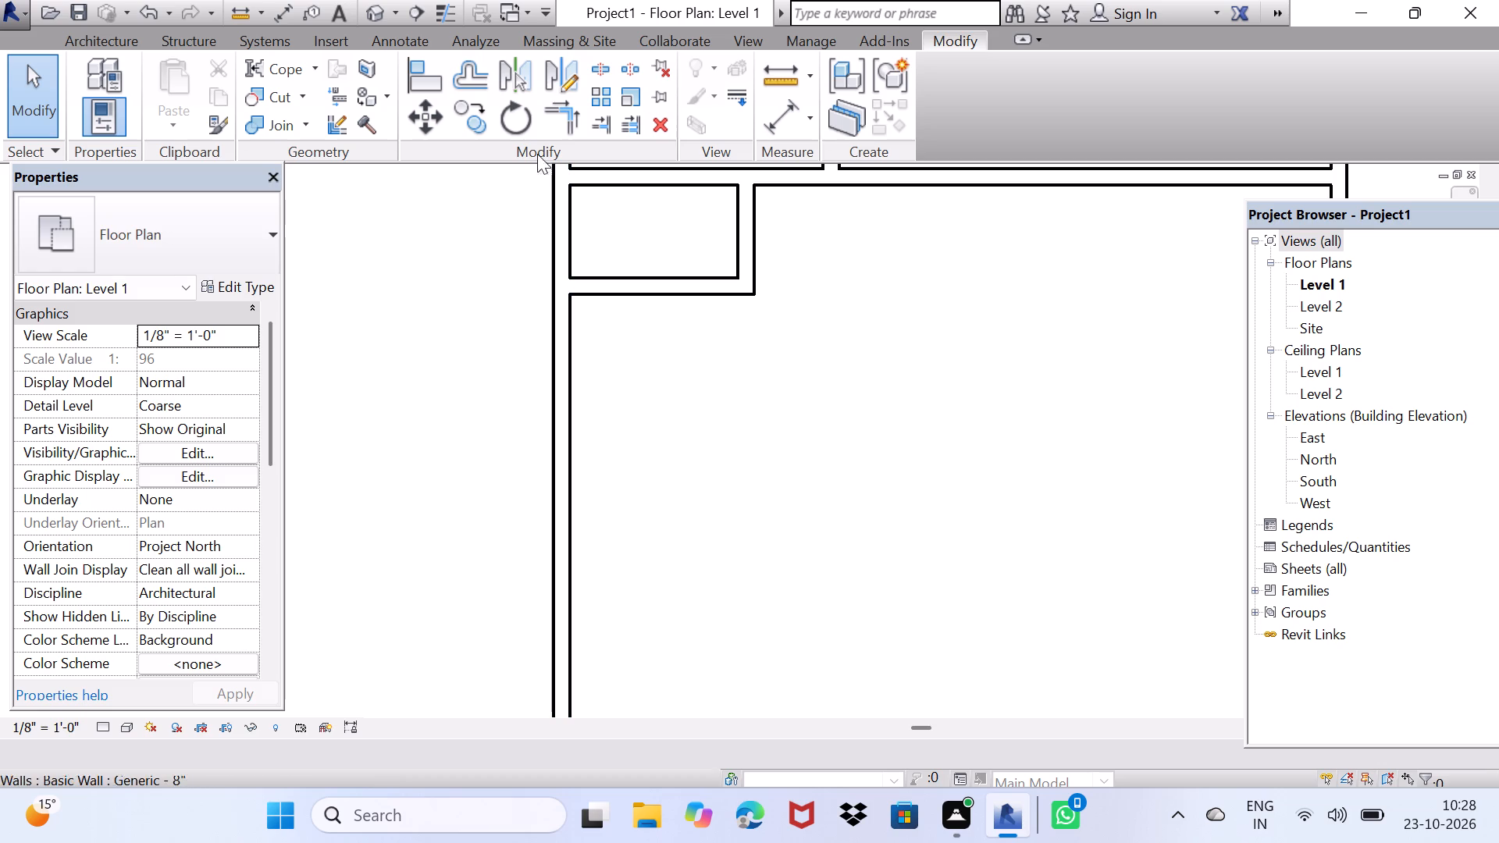
pyautogui.click(468, 87)
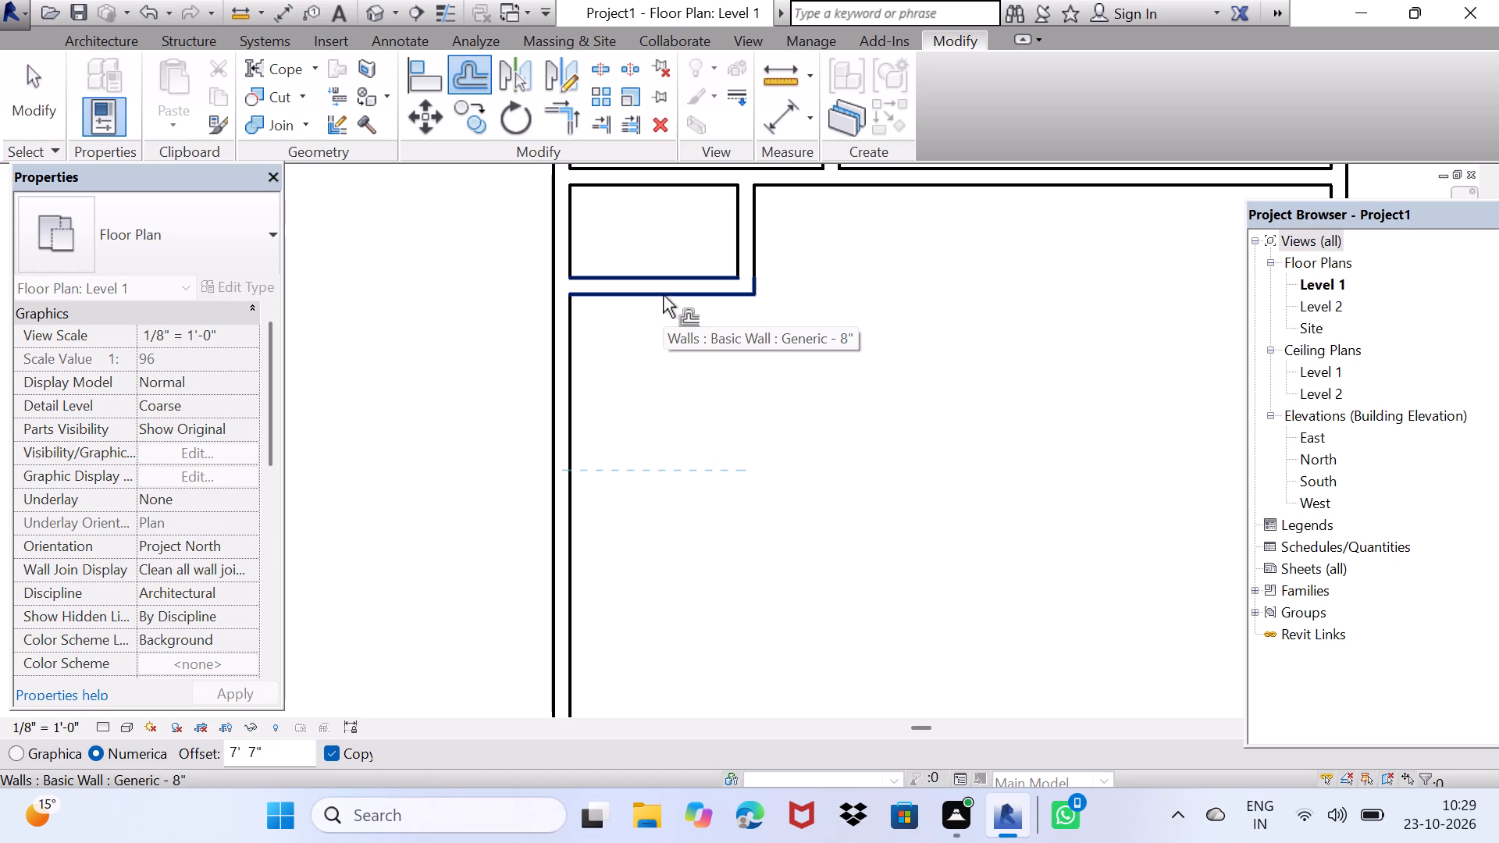
pyautogui.click(283, 742)
pyautogui.press('BackSpace')
pyautogui.press('BackSpace')
pyautogui.press('BackSpace')
pyautogui.press('BackSpace')
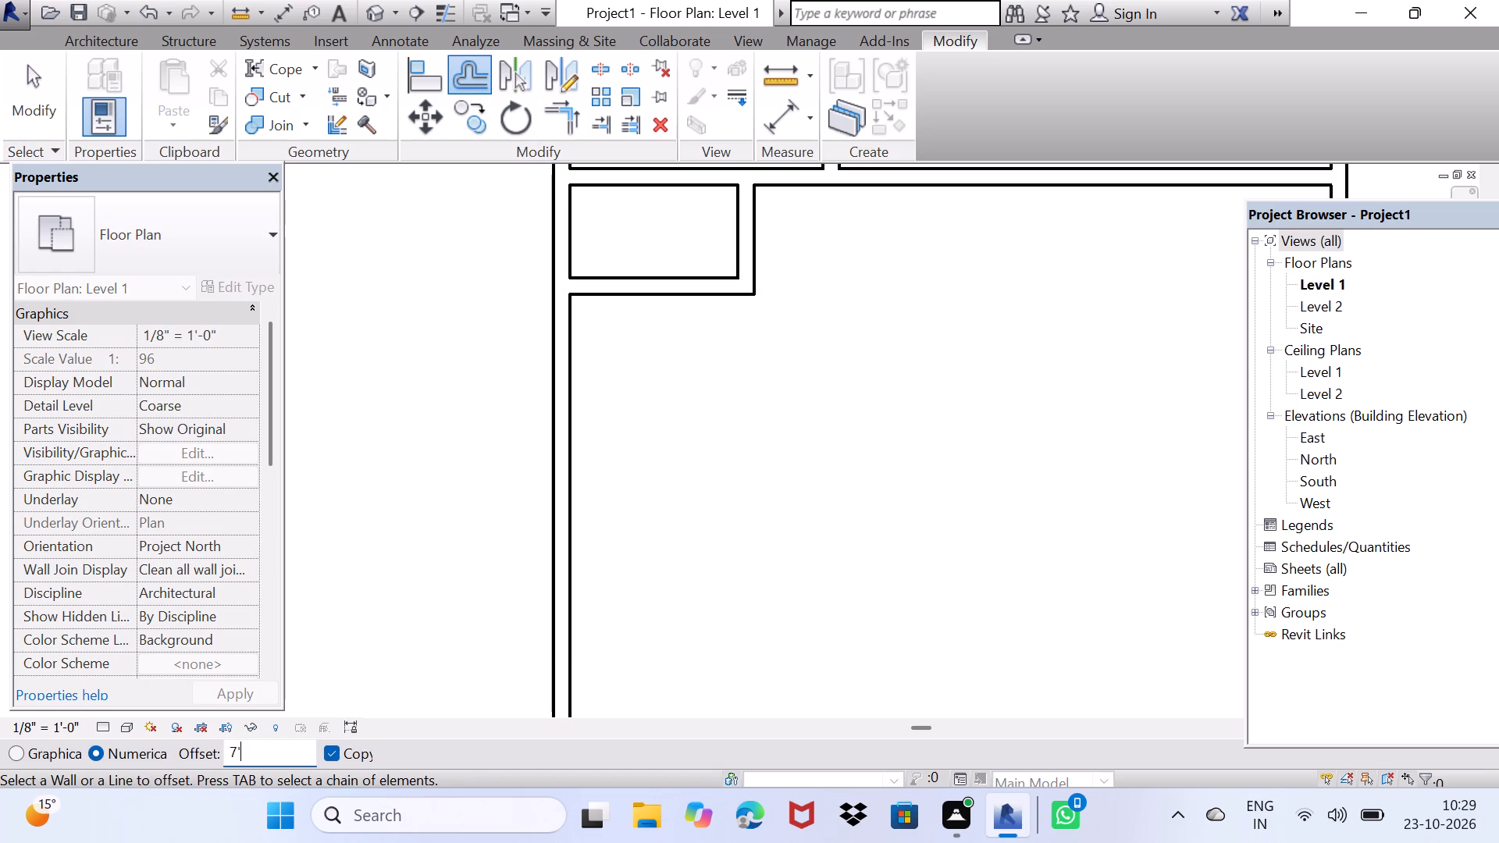
pyautogui.press('BackSpace')
pyautogui.press('BackSpace')
pyautogui.press('6')
pyautogui.press("'")
pyautogui.press('7')
pyautogui.hotkey('shift', '"')
pyautogui.press('Return')
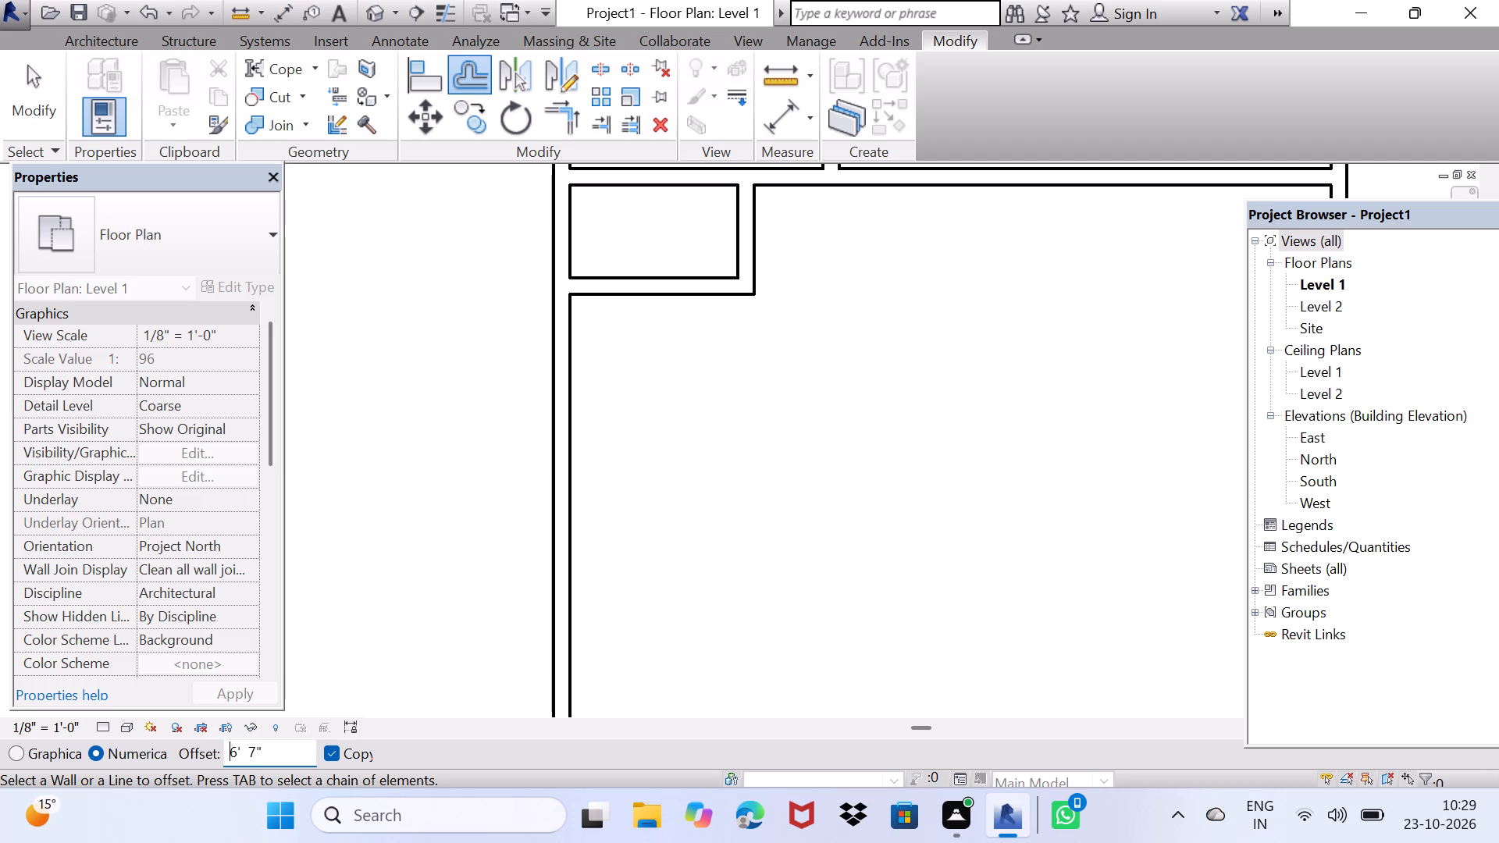
pyautogui.click(656, 299)
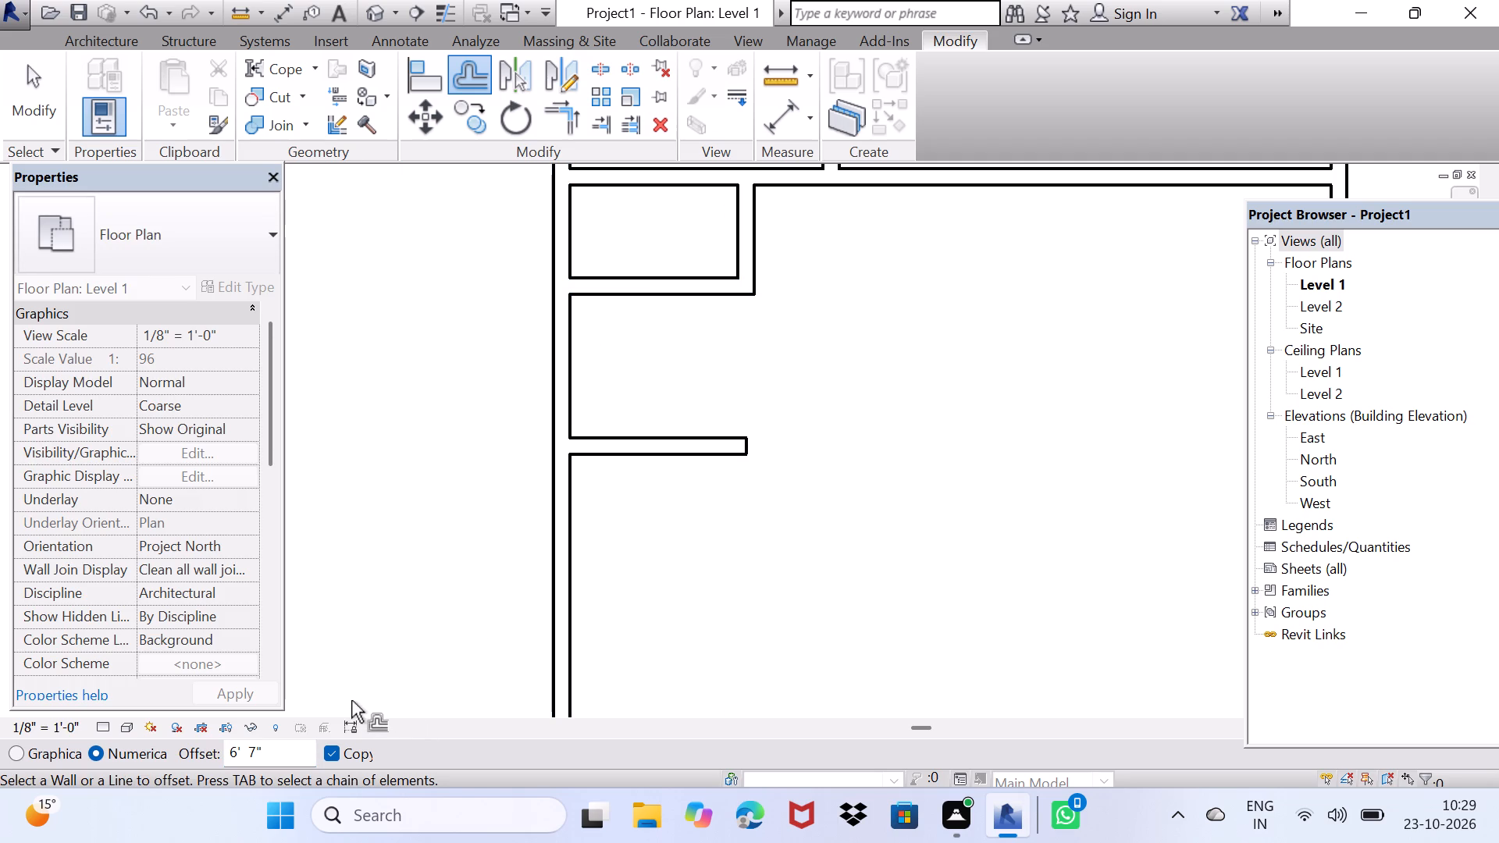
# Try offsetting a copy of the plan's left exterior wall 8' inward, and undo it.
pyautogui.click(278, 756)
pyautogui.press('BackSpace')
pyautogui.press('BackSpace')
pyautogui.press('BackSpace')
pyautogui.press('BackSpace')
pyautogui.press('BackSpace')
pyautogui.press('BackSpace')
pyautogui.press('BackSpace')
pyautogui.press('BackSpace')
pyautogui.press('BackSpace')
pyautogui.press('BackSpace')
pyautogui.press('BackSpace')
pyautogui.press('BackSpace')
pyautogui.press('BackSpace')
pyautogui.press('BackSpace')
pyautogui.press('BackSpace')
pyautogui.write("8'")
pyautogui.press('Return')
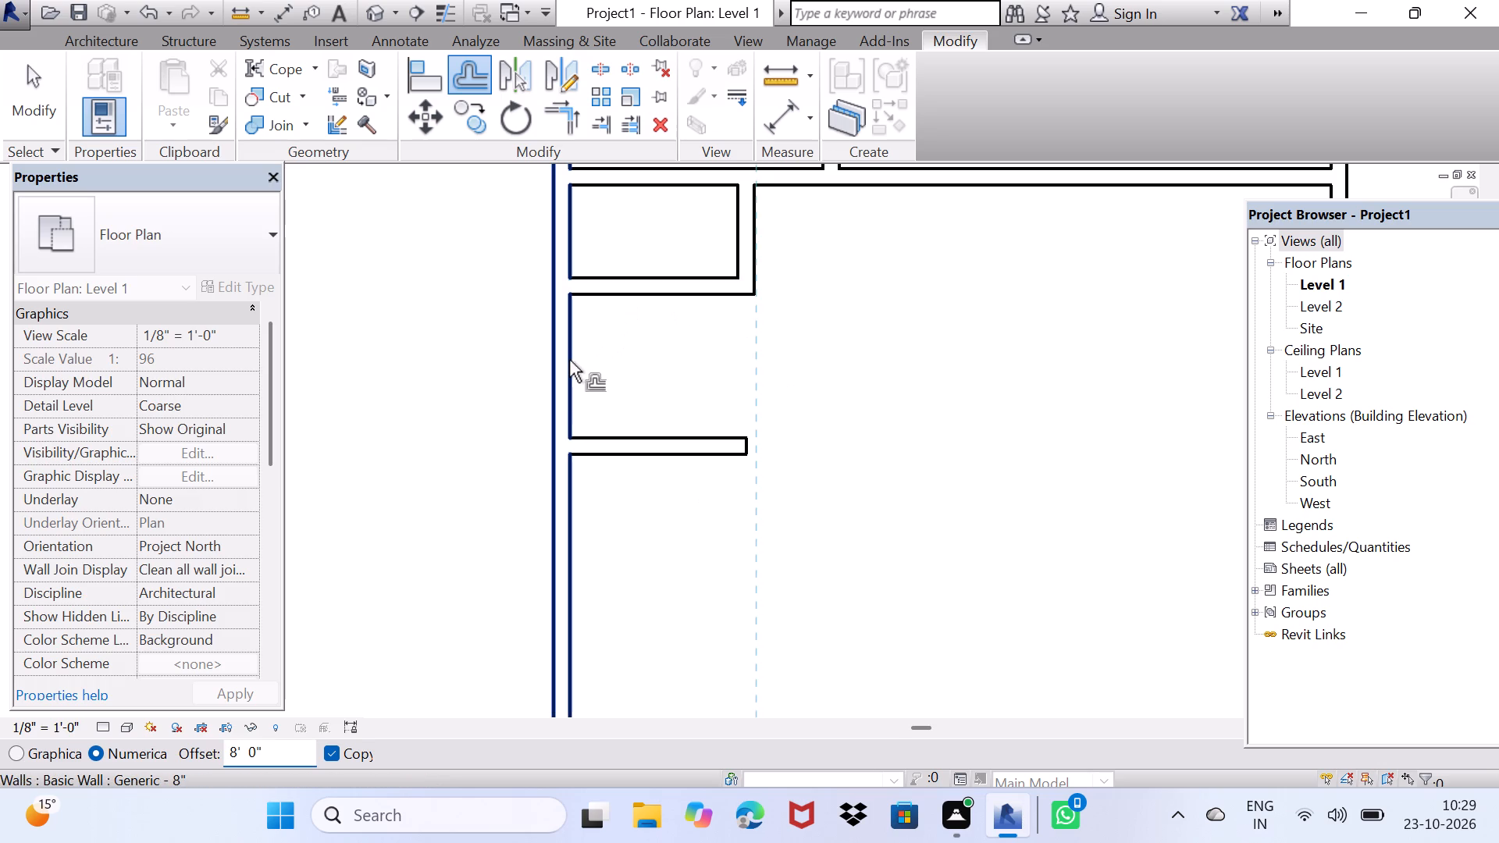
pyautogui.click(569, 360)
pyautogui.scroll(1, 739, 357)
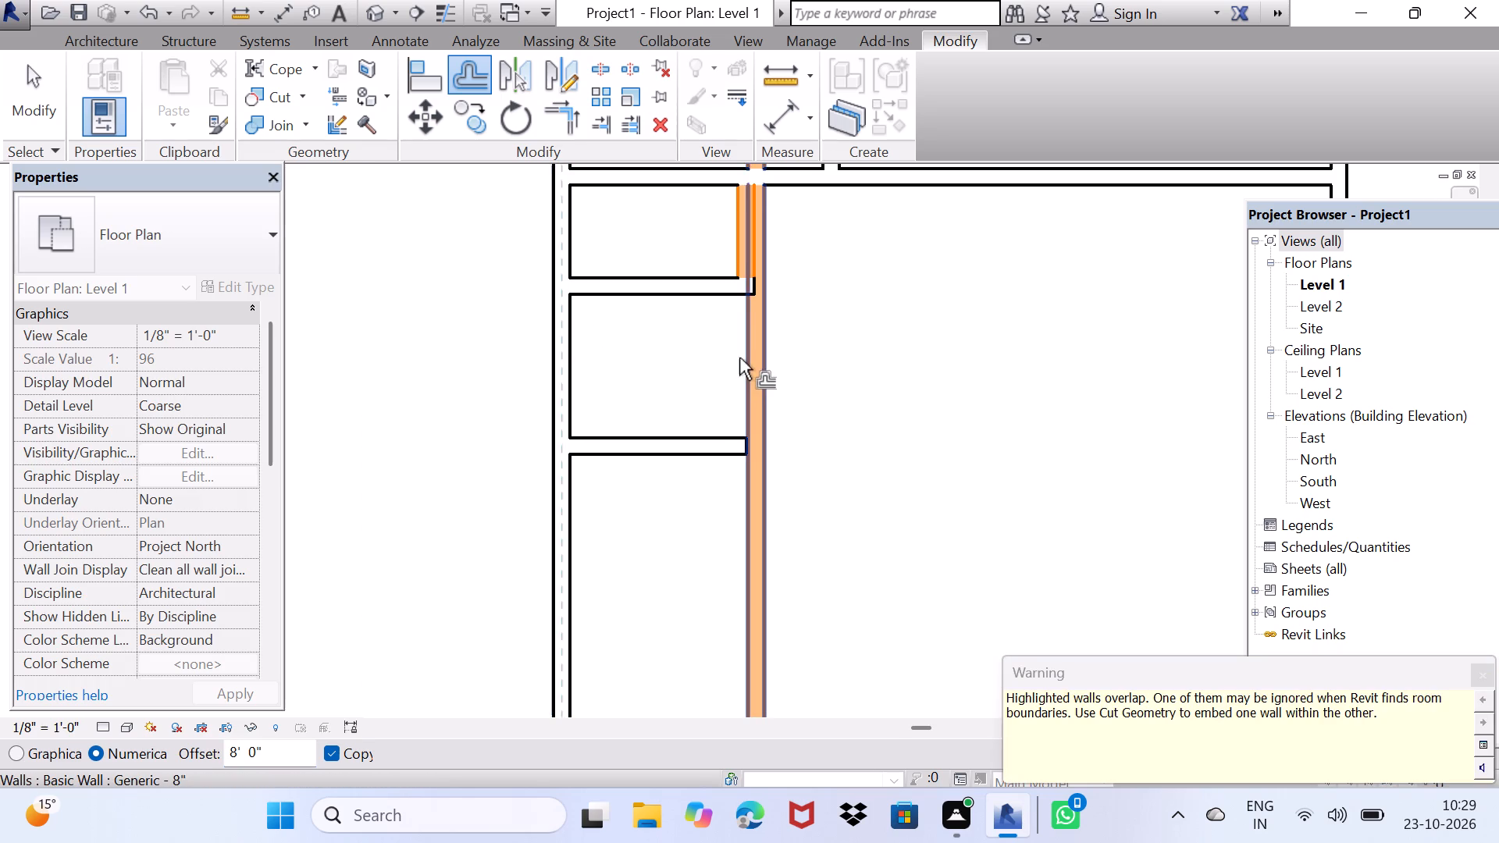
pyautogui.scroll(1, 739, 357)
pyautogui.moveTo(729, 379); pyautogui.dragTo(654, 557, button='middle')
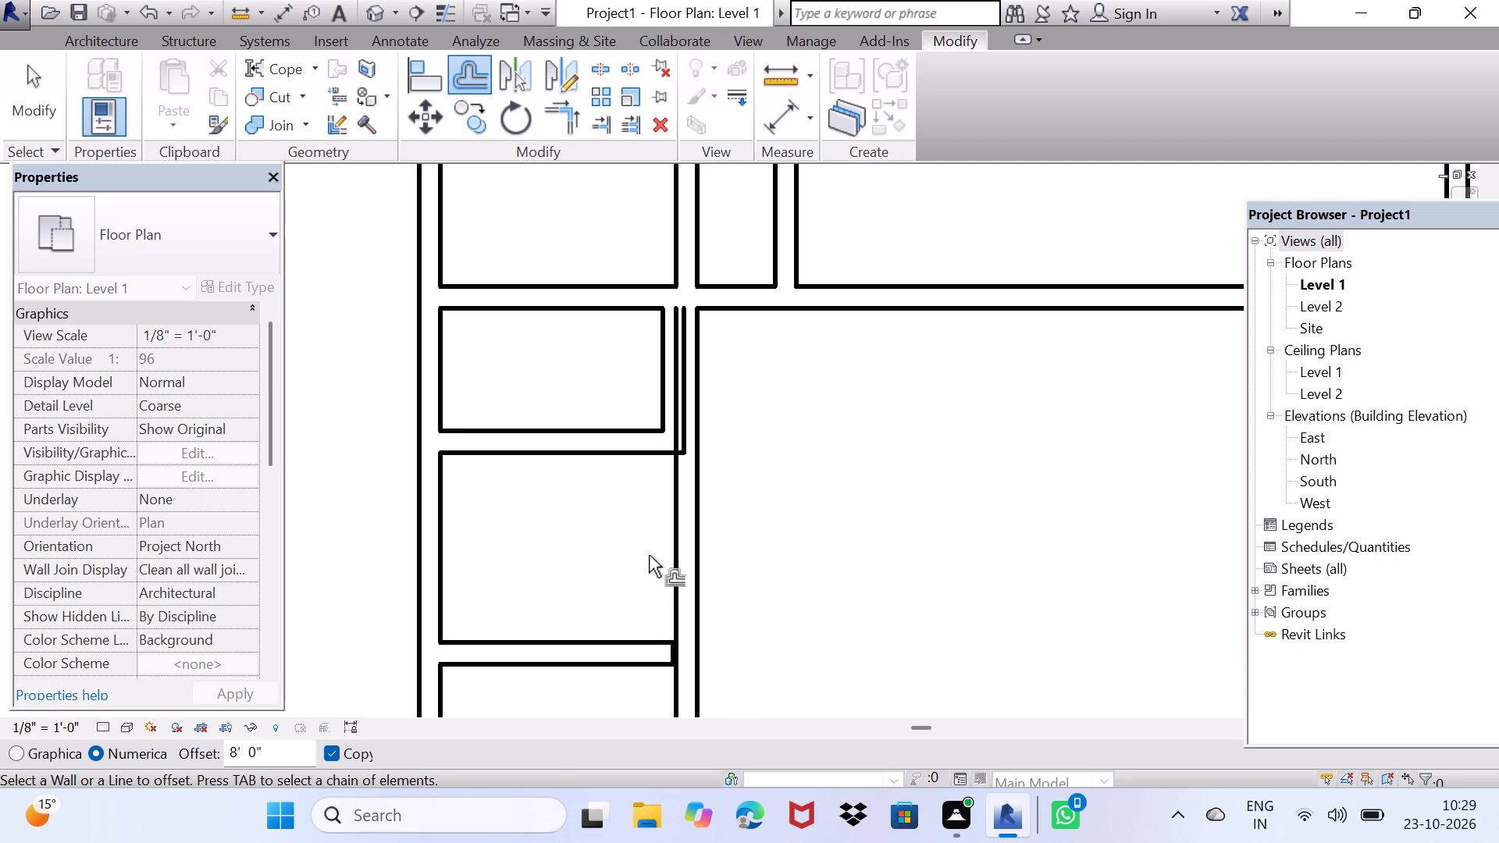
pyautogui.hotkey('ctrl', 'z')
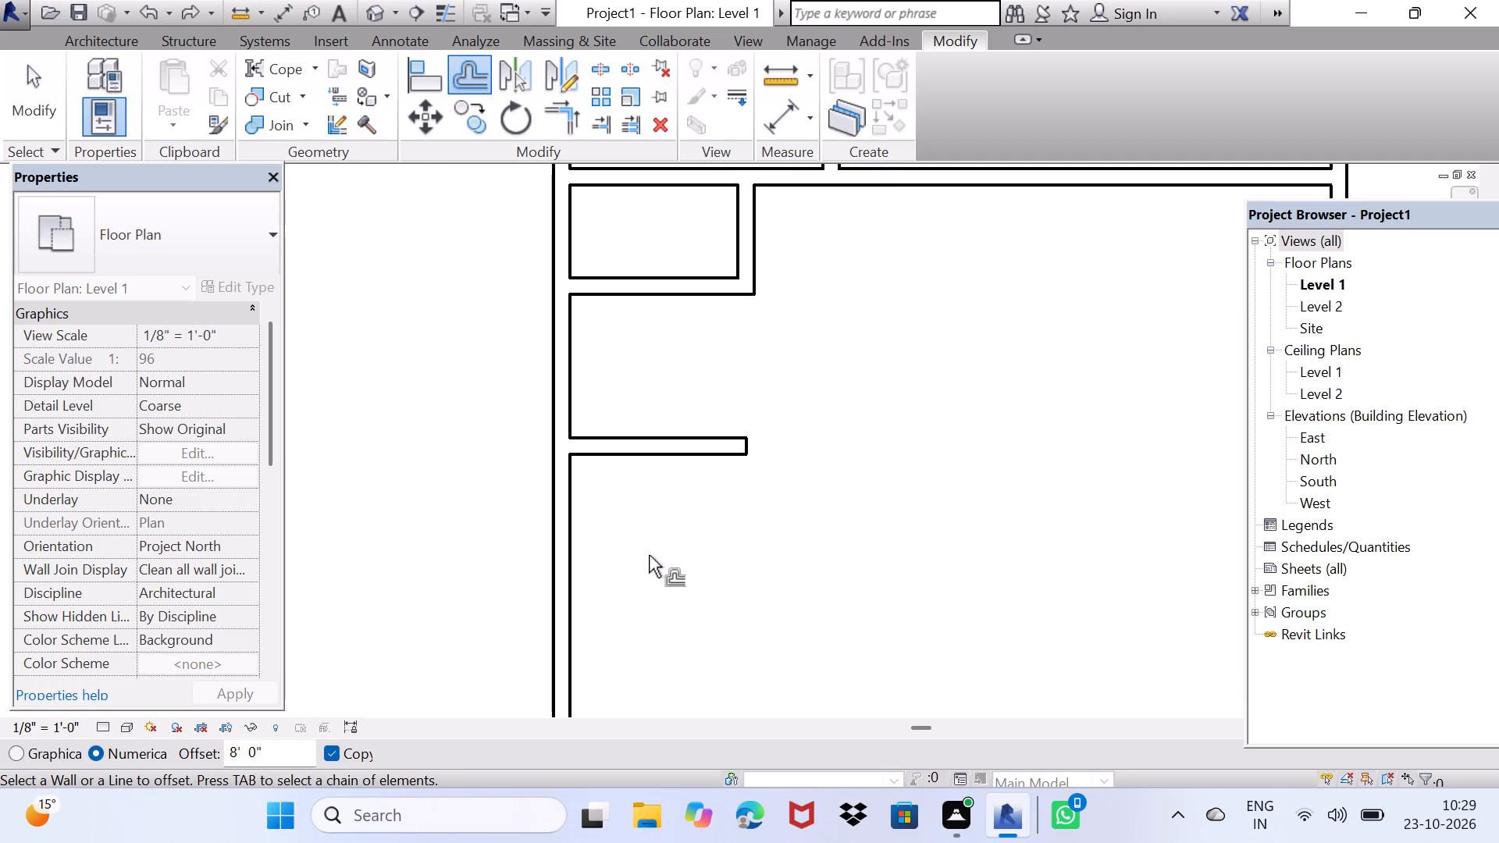
# Offset a copy of the lowest short horizontal partition on the left exterior wall 7' 7" downward.
pyautogui.scroll(-2, 648, 542)
pyautogui.moveTo(652, 631); pyautogui.dragTo(660, 418, button='middle')
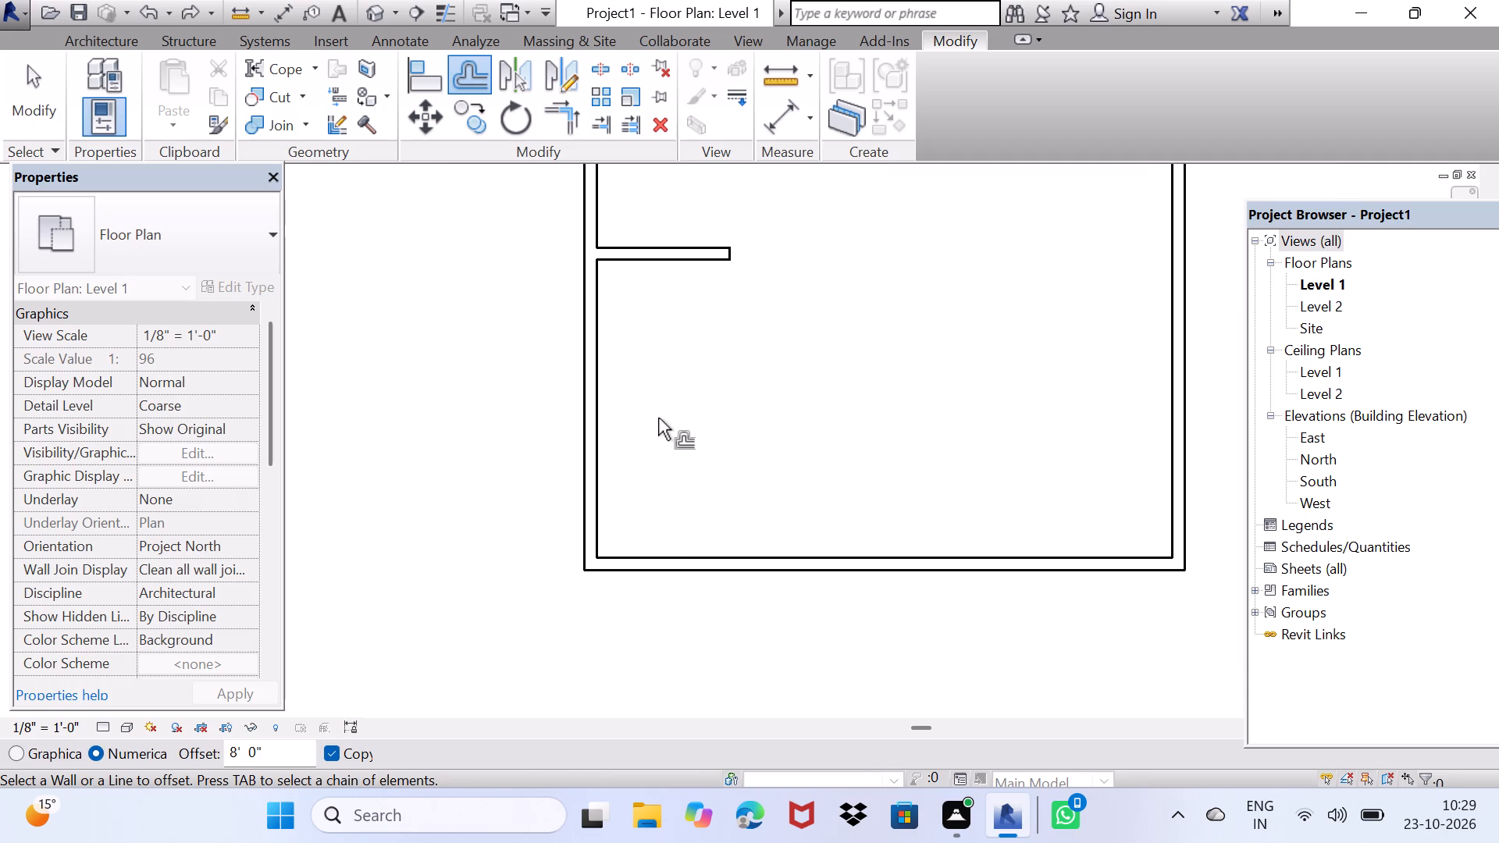
pyautogui.press('space')
pyautogui.click(477, 69)
pyautogui.click(285, 758)
pyautogui.press('BackSpace')
pyautogui.press('BackSpace')
pyautogui.press('BackSpace')
pyautogui.press('BackSpace')
pyautogui.press('BackSpace')
pyautogui.press('BackSpace')
pyautogui.press('BackSpace')
pyautogui.press('BackSpace')
pyautogui.press('BackSpace')
pyautogui.press('BackSpace')
pyautogui.press('BackSpace')
pyautogui.press('BackSpace')
pyautogui.press('BackSpace')
pyautogui.press('BackSpace')
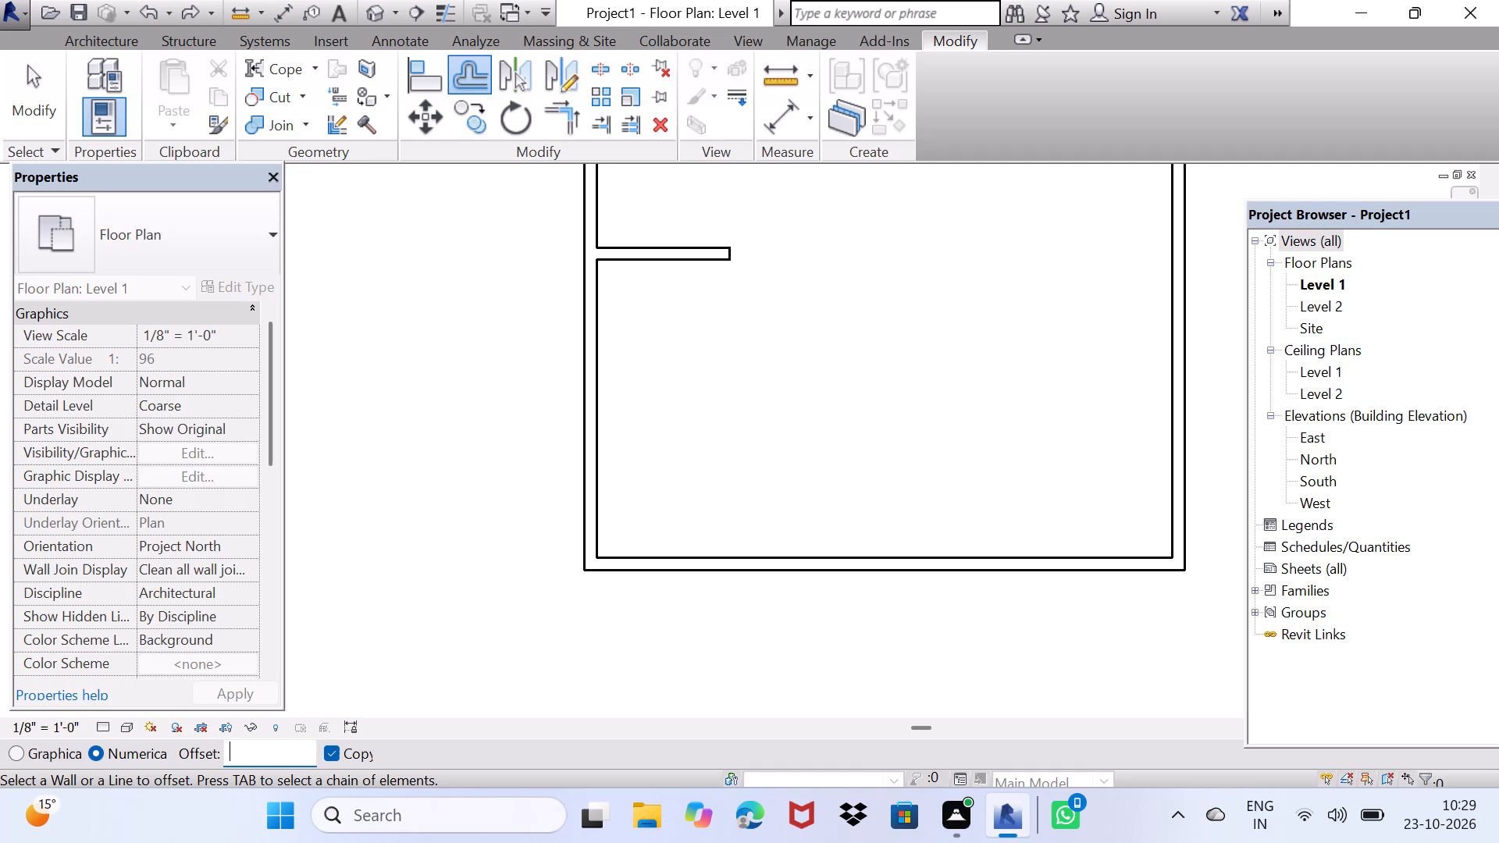
pyautogui.write("7'")
pyautogui.write('7"')
pyautogui.press('Return')
pyautogui.click(669, 261)
pyautogui.scroll(2, 601, 341)
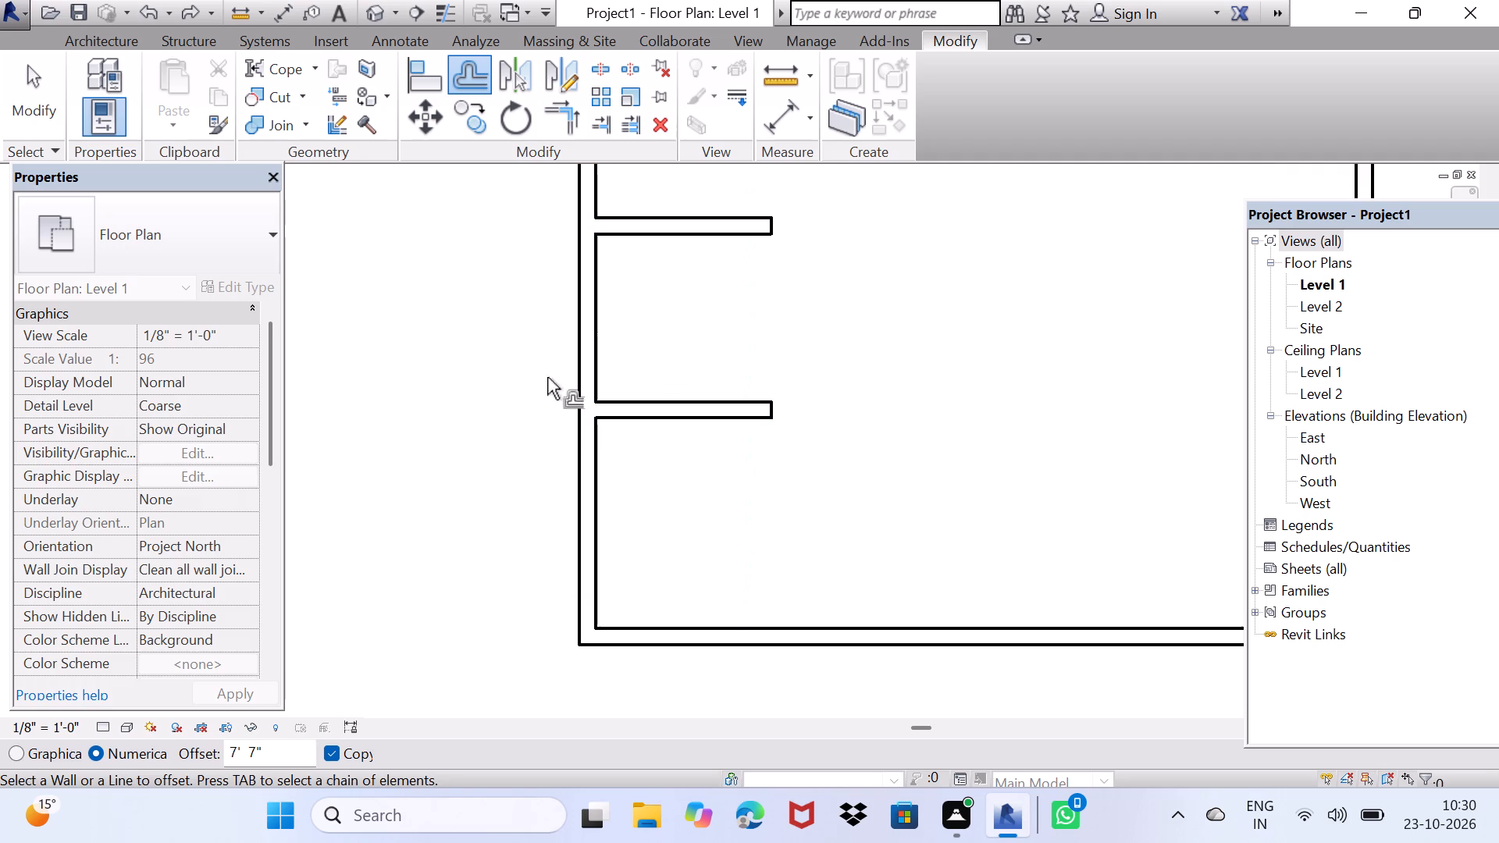
# Set the Offset distance to 10' 8" with copying kept on.
pyautogui.click(291, 749)
pyautogui.press('BackSpace')
pyautogui.press('BackSpace')
pyautogui.press('BackSpace')
pyautogui.press('BackSpace')
pyautogui.press('BackSpace')
pyautogui.press('BackSpace')
pyautogui.press('BackSpace')
pyautogui.press('BackSpace')
pyautogui.press('BackSpace')
pyautogui.press('BackSpace')
pyautogui.press('BackSpace')
pyautogui.press('BackSpace')
pyautogui.press('BackSpace')
pyautogui.press('BackSpace')
pyautogui.press('1')
pyautogui.write("0'")
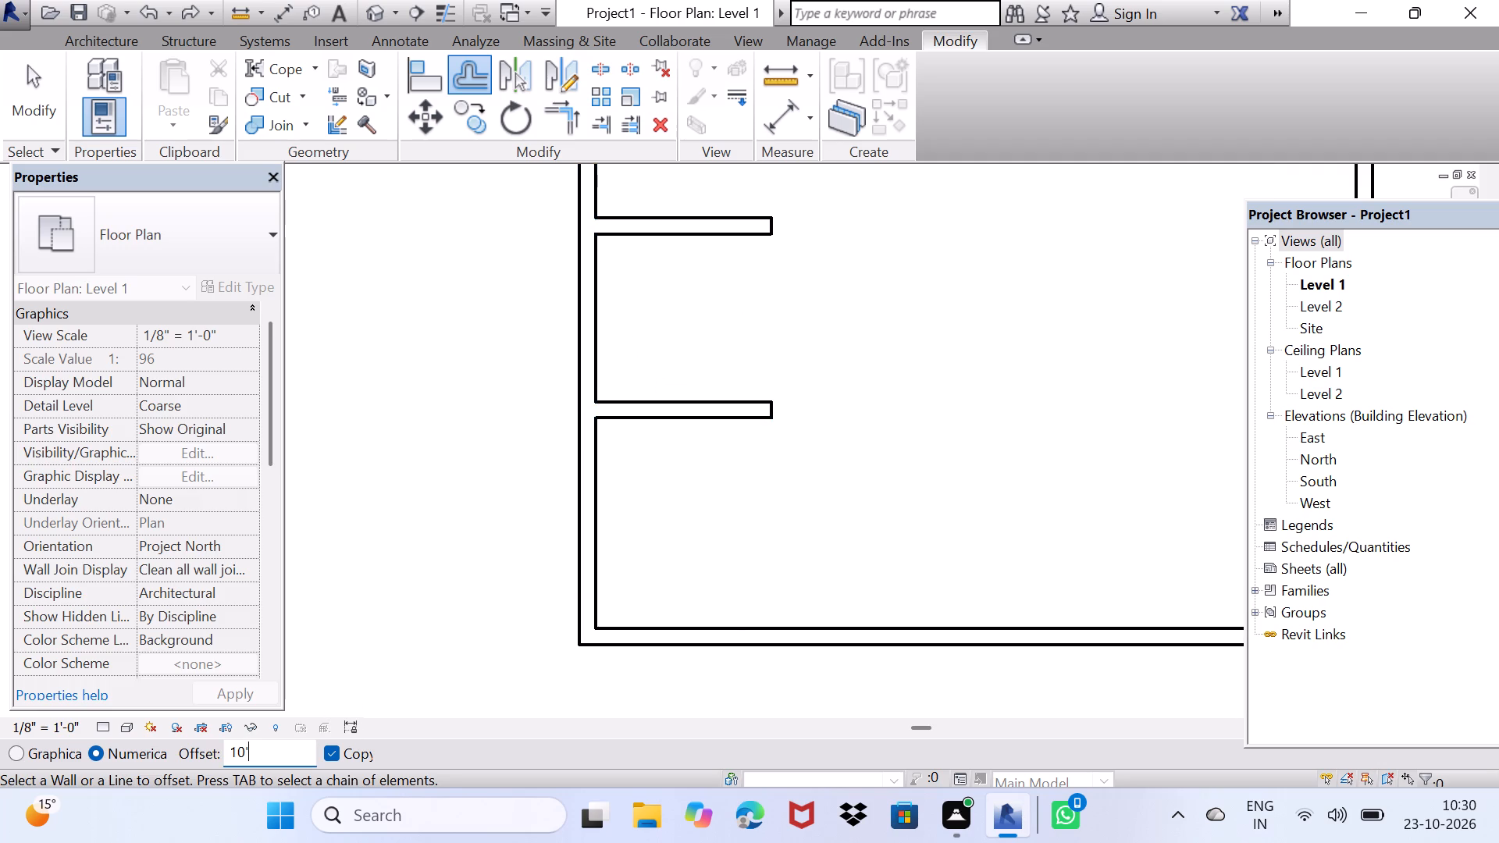
pyautogui.press('8')
pyautogui.hotkey('shift', '"')
pyautogui.hotkey('shift', '"')
pyautogui.hotkey('shift', '"')
pyautogui.hotkey('shift', '"')
pyautogui.press('Return')
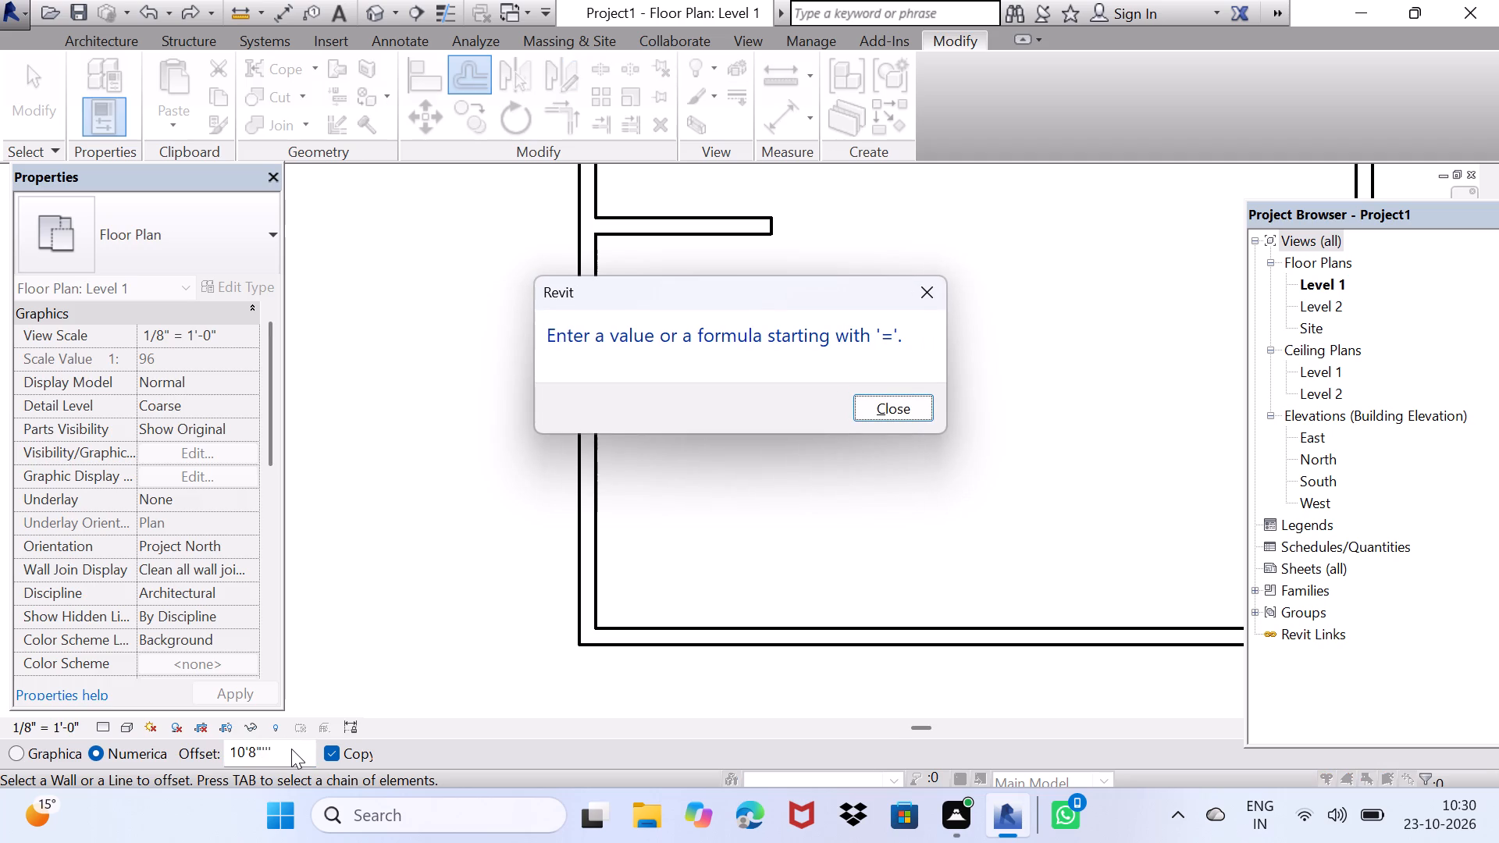
pyautogui.click(927, 299)
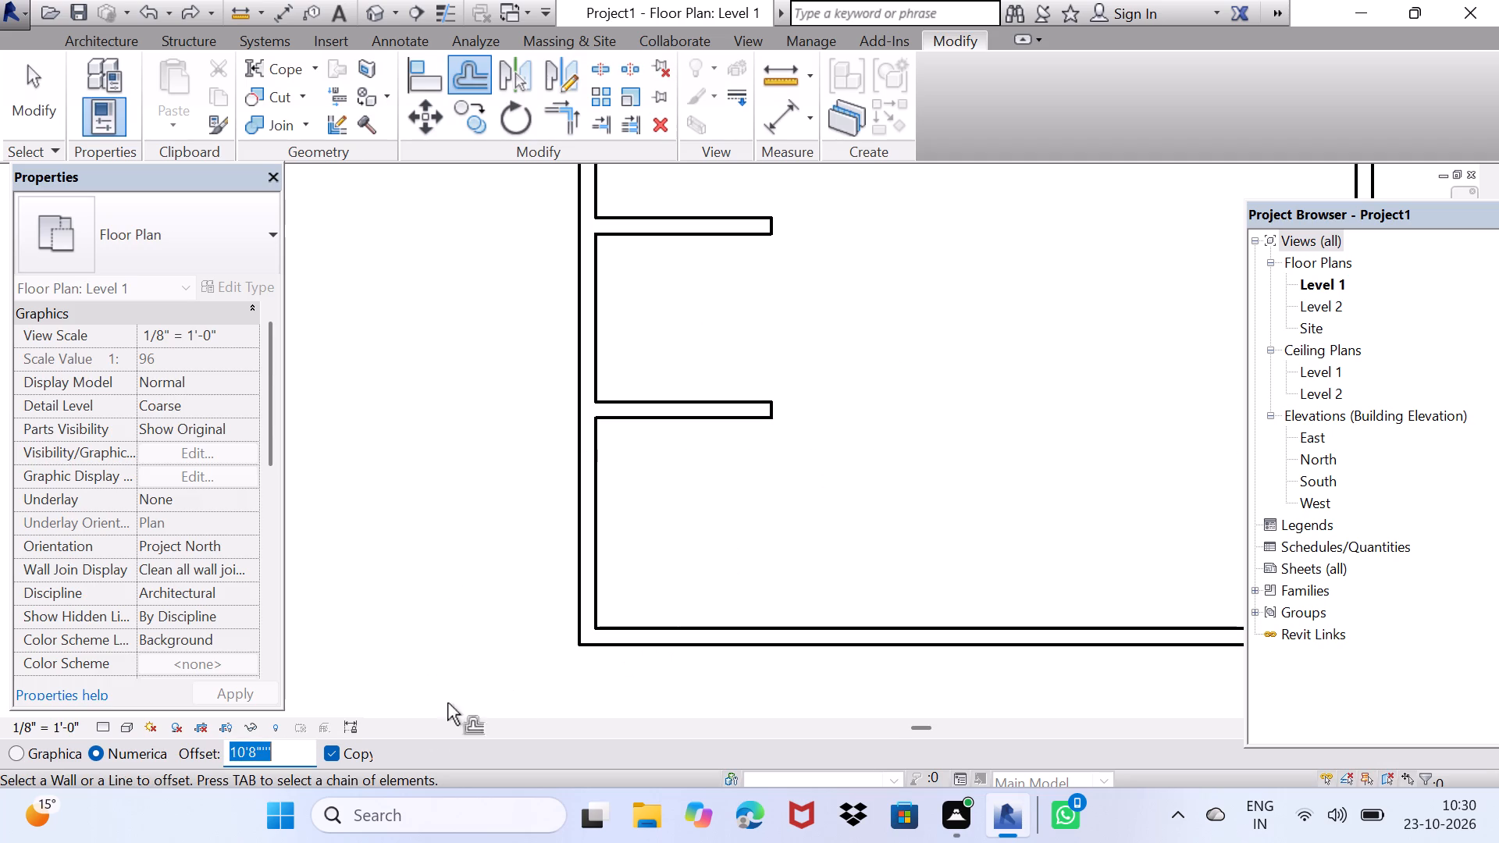
pyautogui.click(292, 749)
pyautogui.click(292, 749)
pyautogui.press('BackSpace')
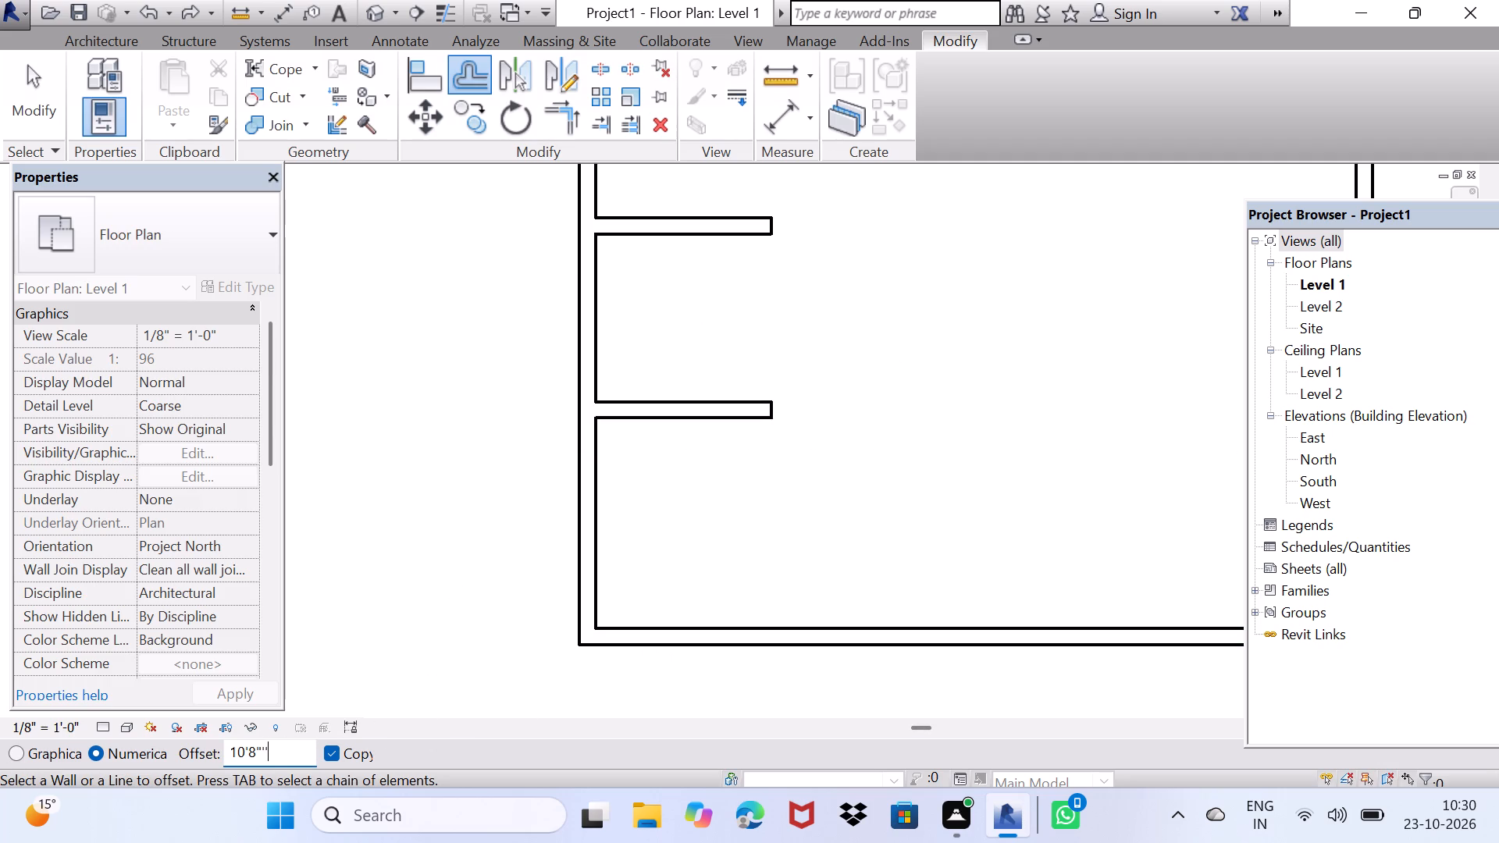
pyautogui.press('BackSpace')
pyautogui.press('BackSpace')
pyautogui.press('BackSpace')
pyautogui.press("'")
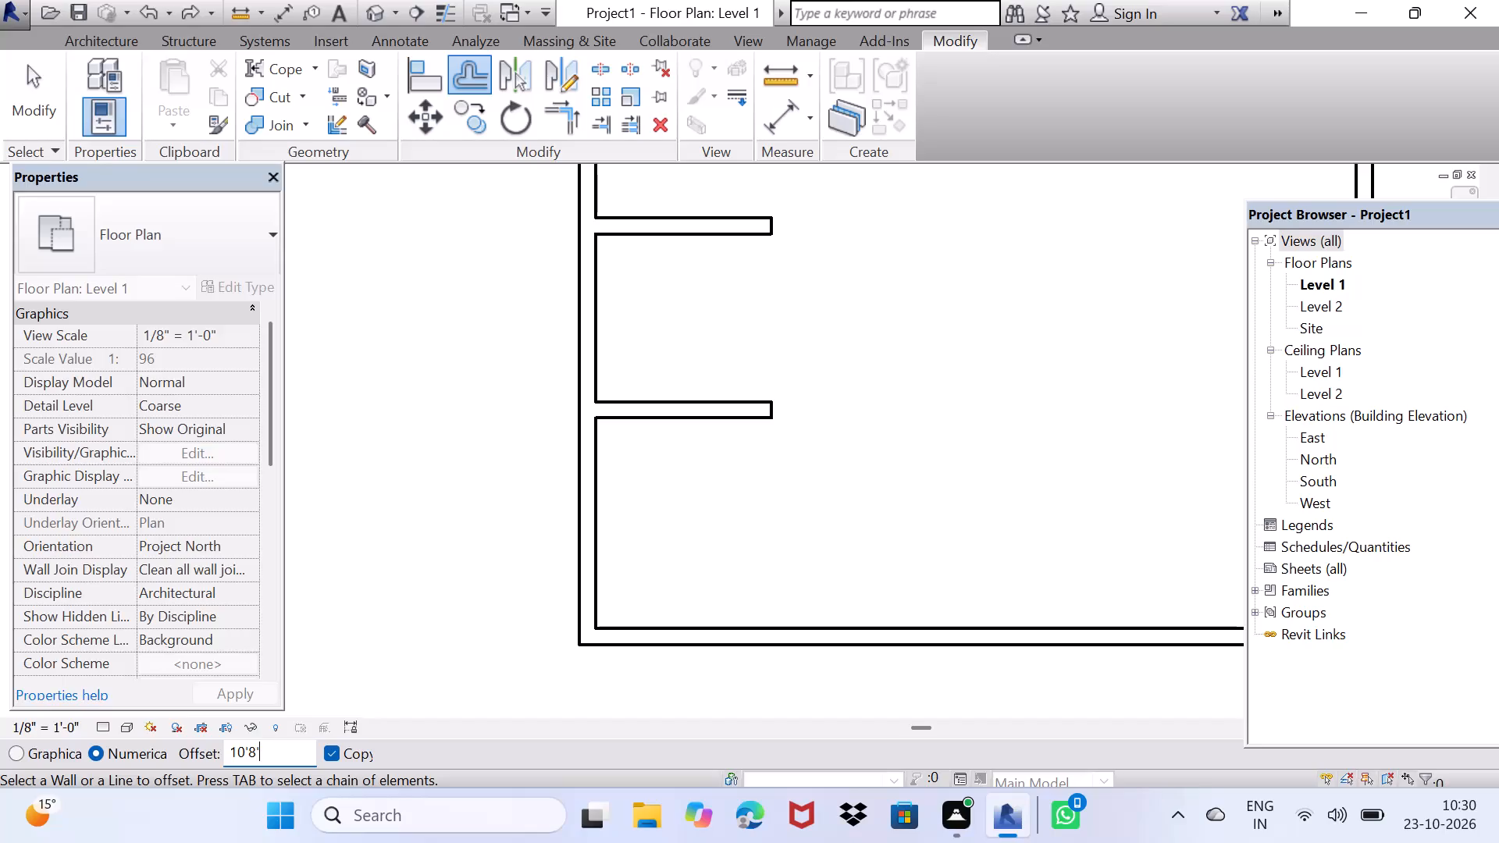
pyautogui.press('BackSpace')
pyautogui.hotkey('shift', '"')
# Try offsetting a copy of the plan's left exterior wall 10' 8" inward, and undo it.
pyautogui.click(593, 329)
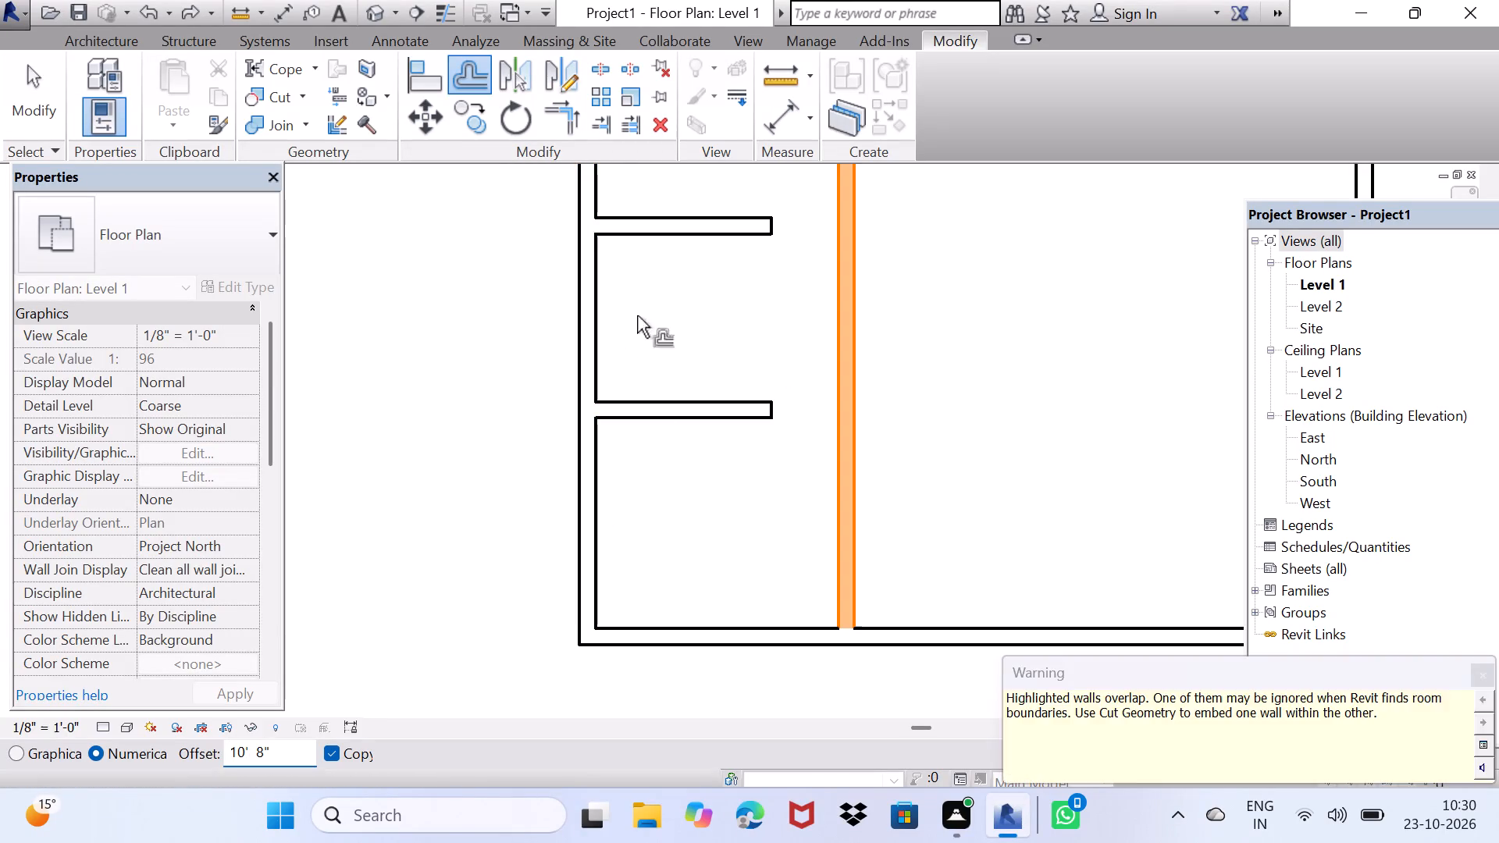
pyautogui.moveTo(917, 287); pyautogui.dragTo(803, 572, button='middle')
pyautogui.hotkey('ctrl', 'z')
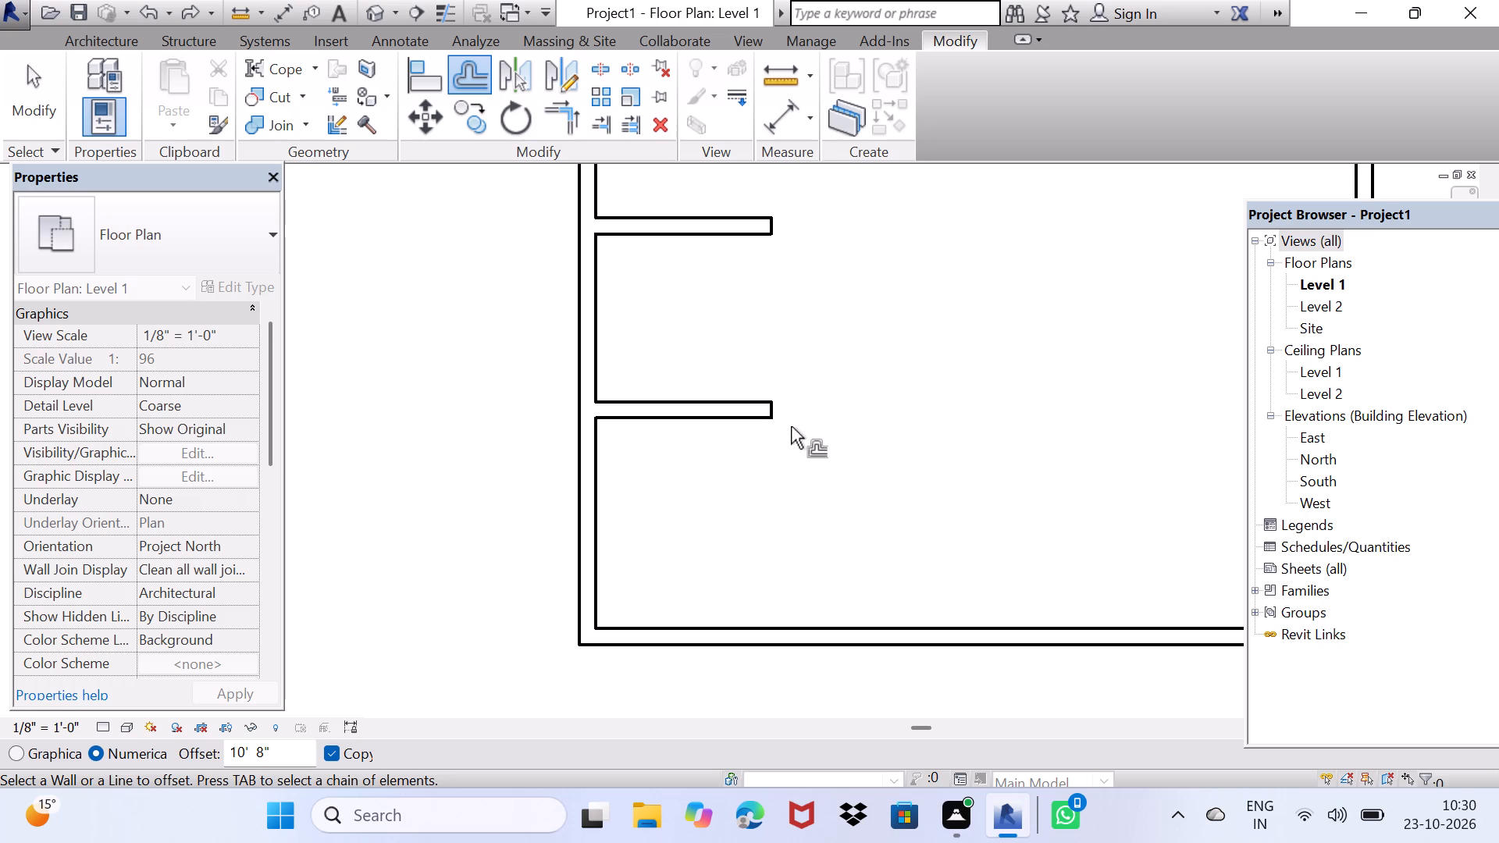
# Offset a copy of the horizontal partition under the small rectangular room 10' 8" downward.
pyautogui.moveTo(791, 426); pyautogui.dragTo(629, 539, button='middle')
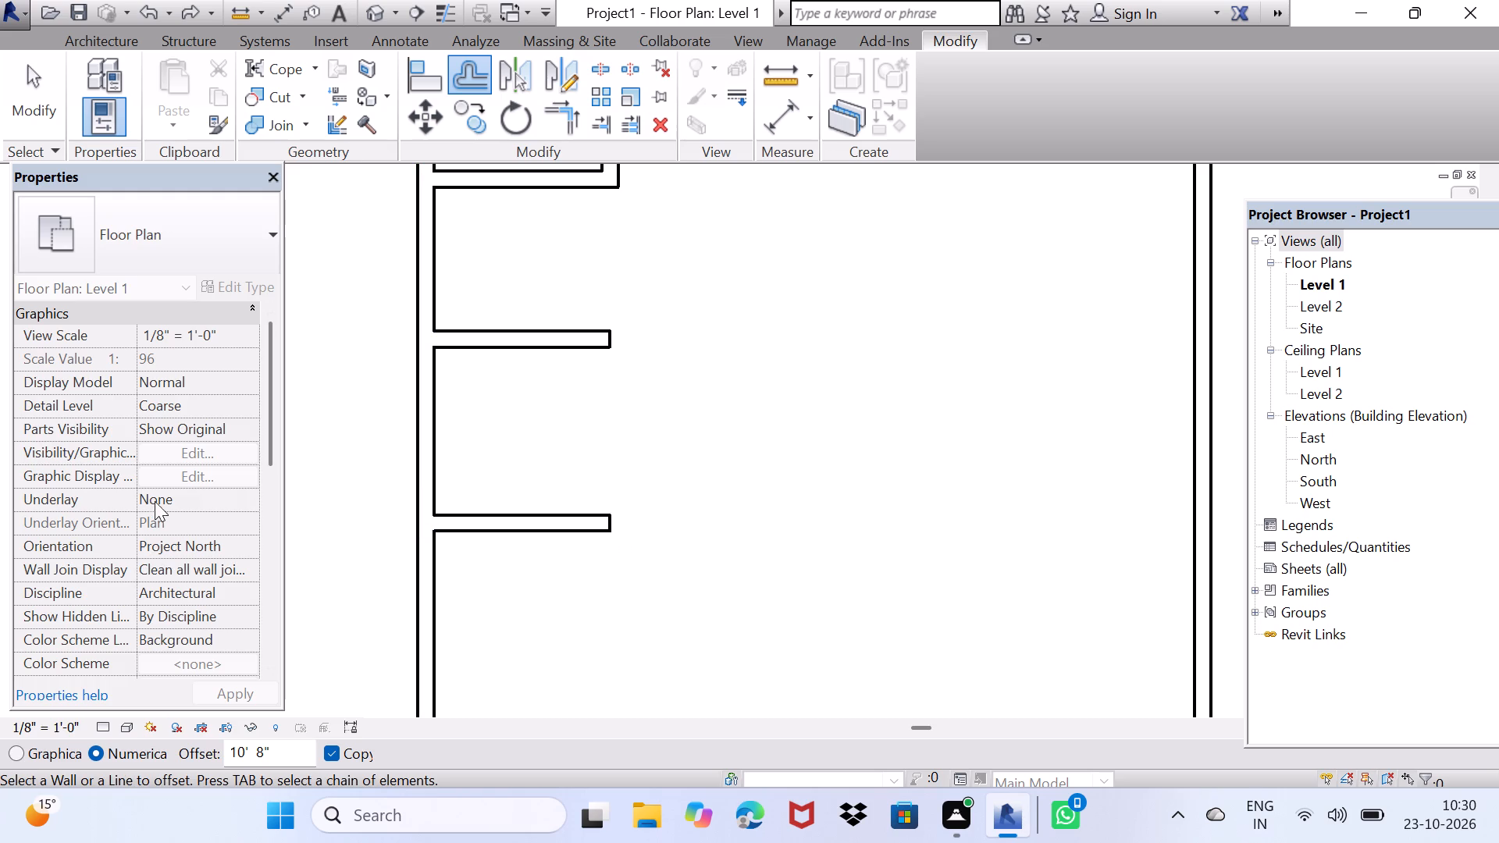
pyautogui.moveTo(505, 361); pyautogui.dragTo(375, 599, button='middle')
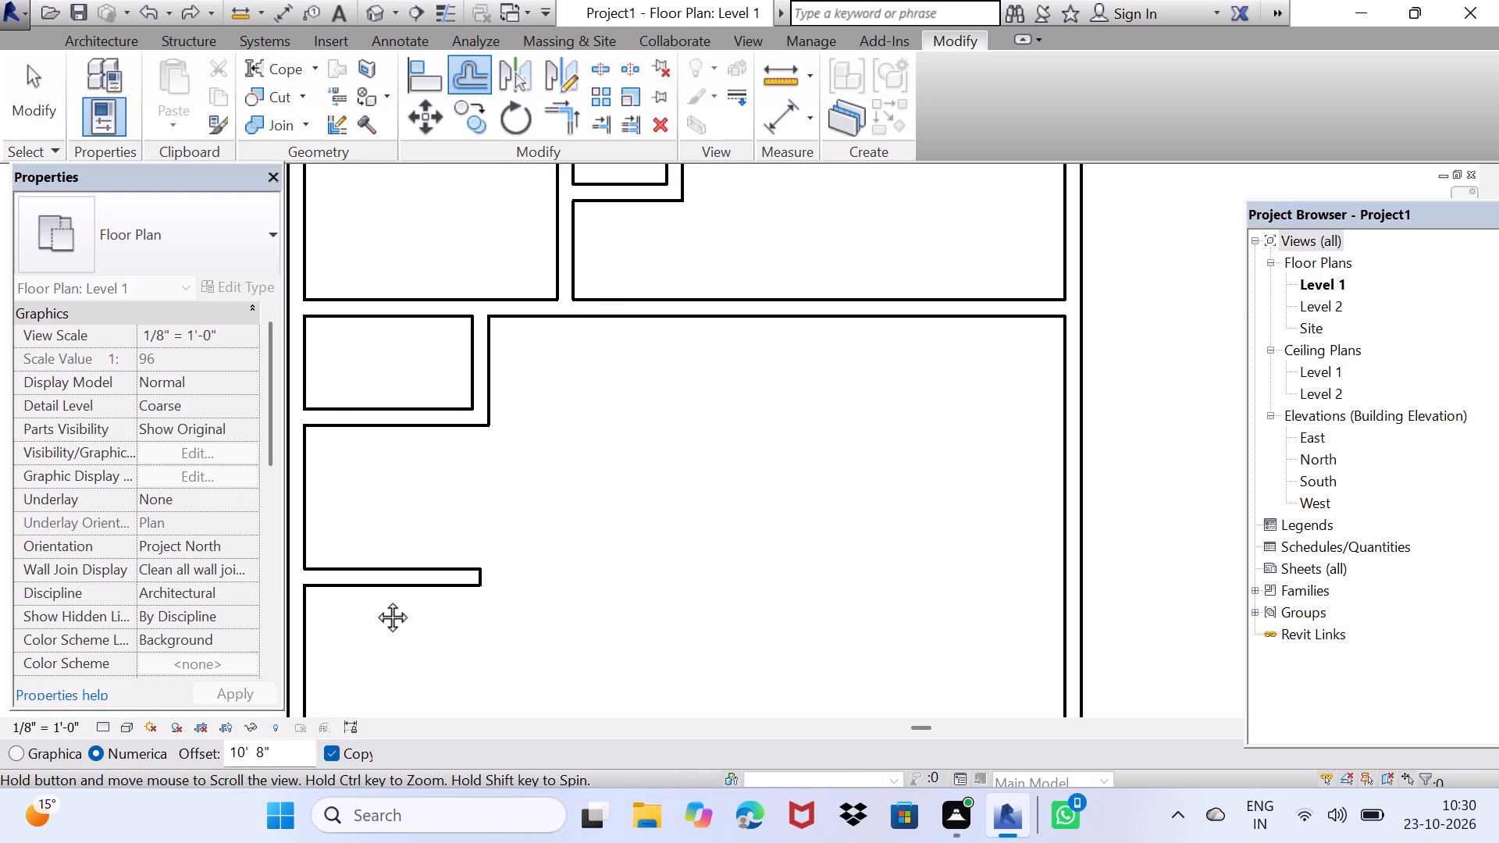
pyautogui.moveTo(375, 599); pyautogui.dragTo(376, 573, button='middle')
pyautogui.scroll(2, 474, 397)
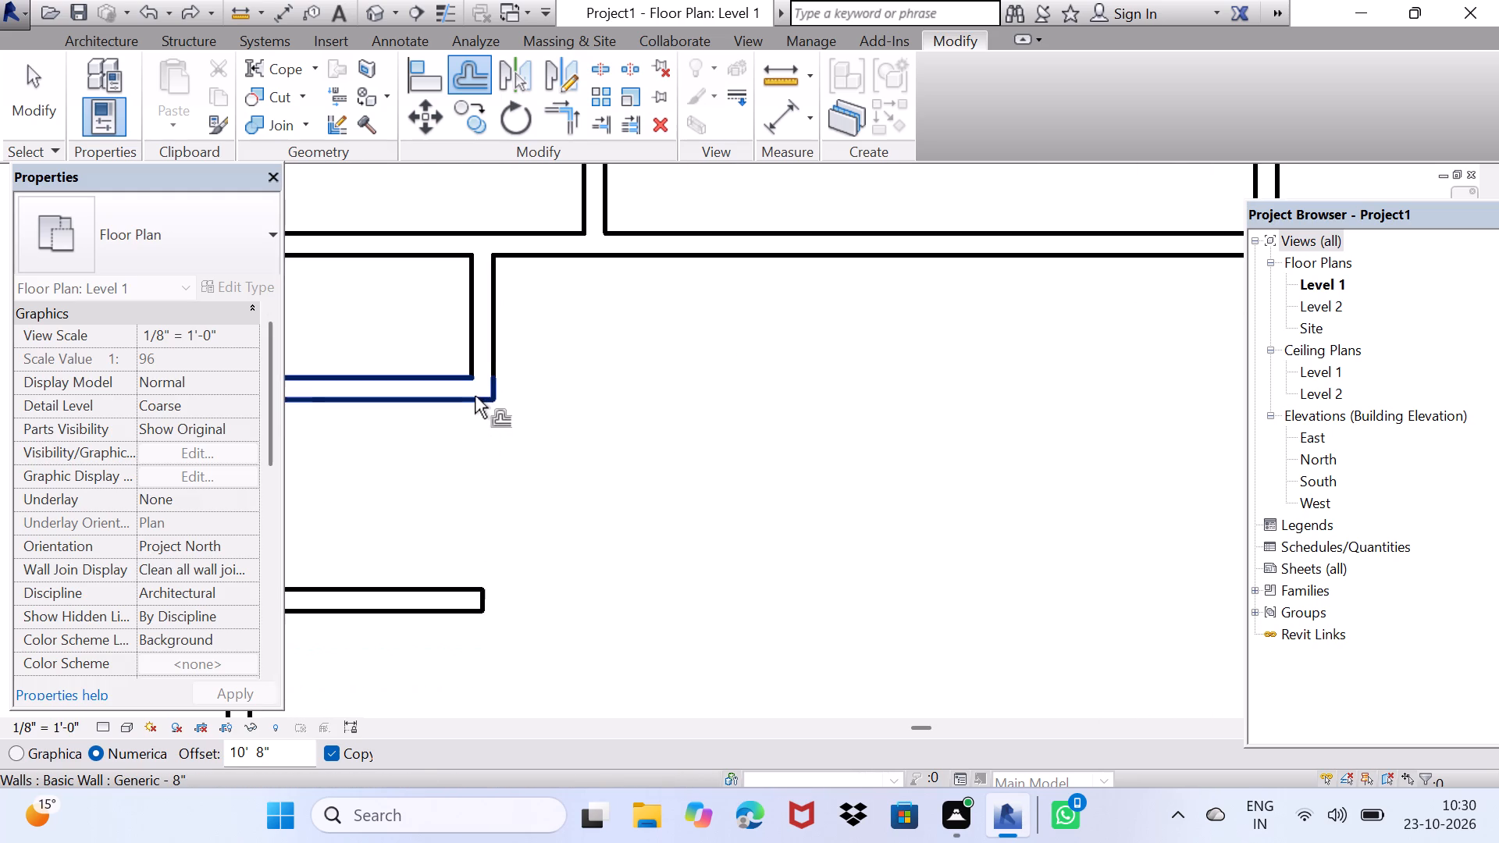
pyautogui.press('space')
pyautogui.click(471, 393)
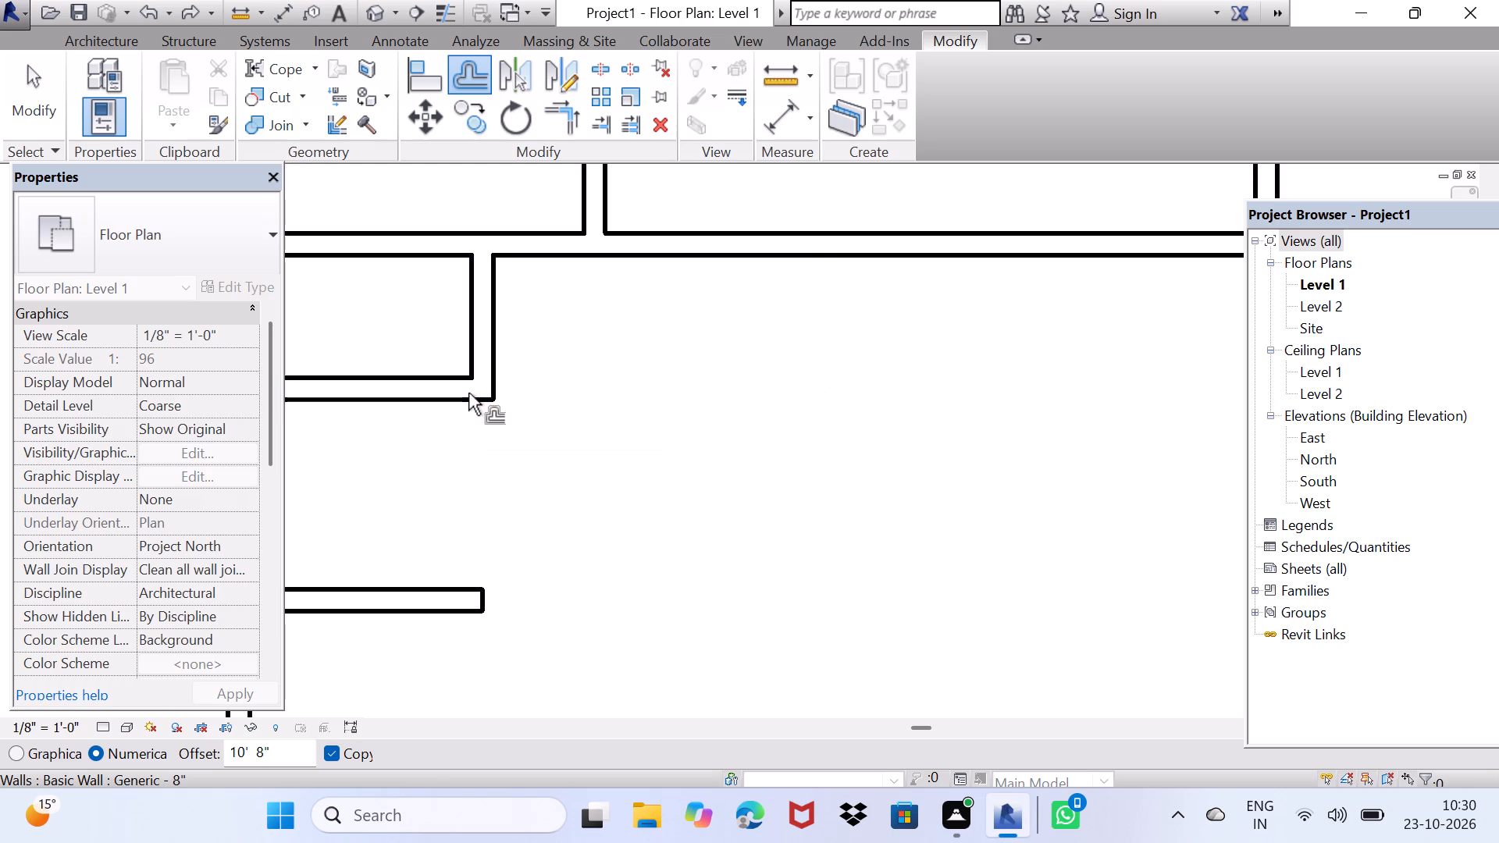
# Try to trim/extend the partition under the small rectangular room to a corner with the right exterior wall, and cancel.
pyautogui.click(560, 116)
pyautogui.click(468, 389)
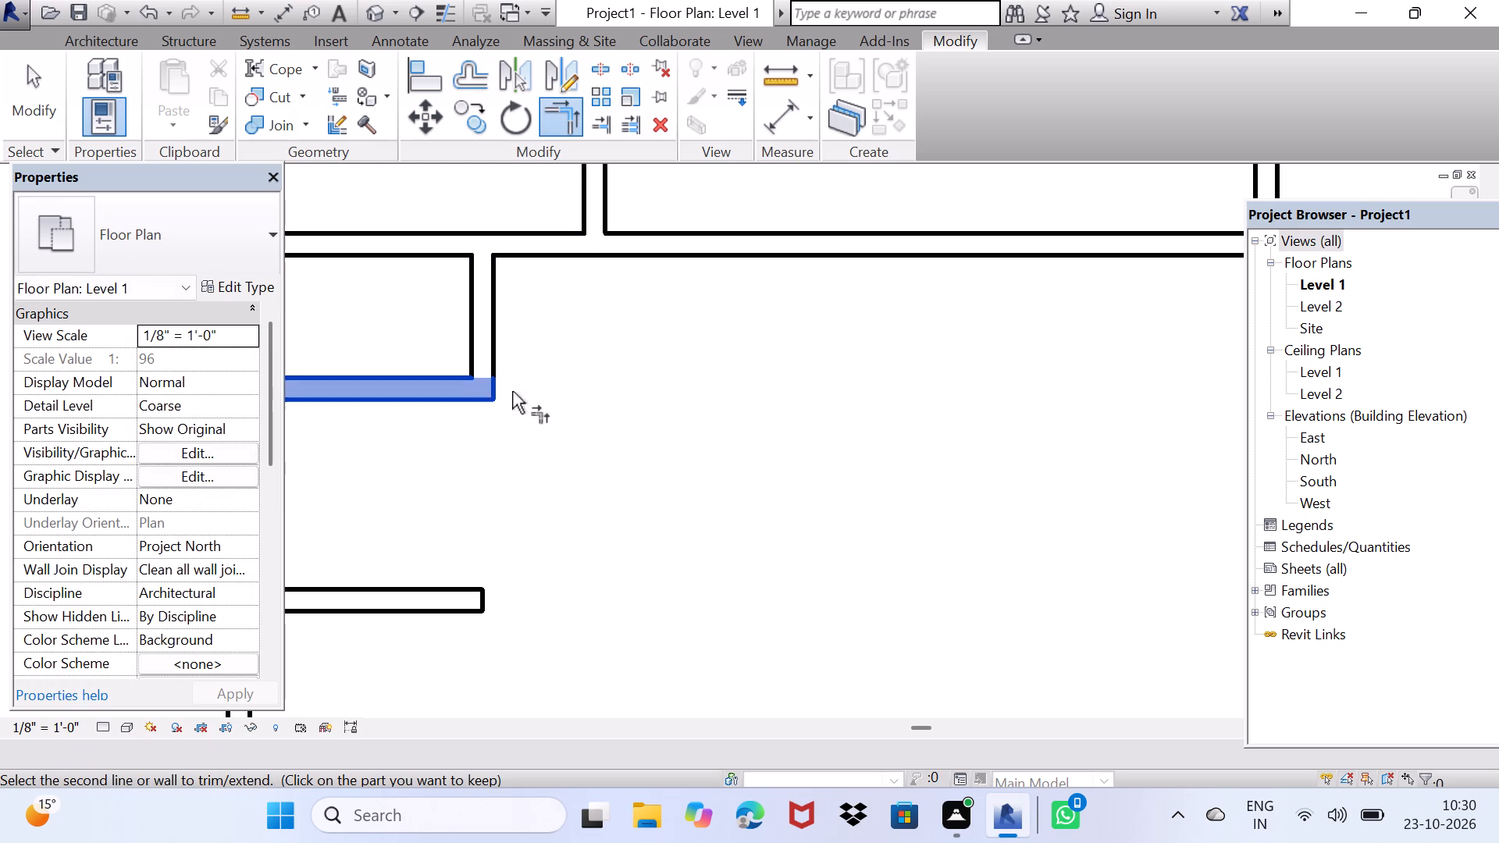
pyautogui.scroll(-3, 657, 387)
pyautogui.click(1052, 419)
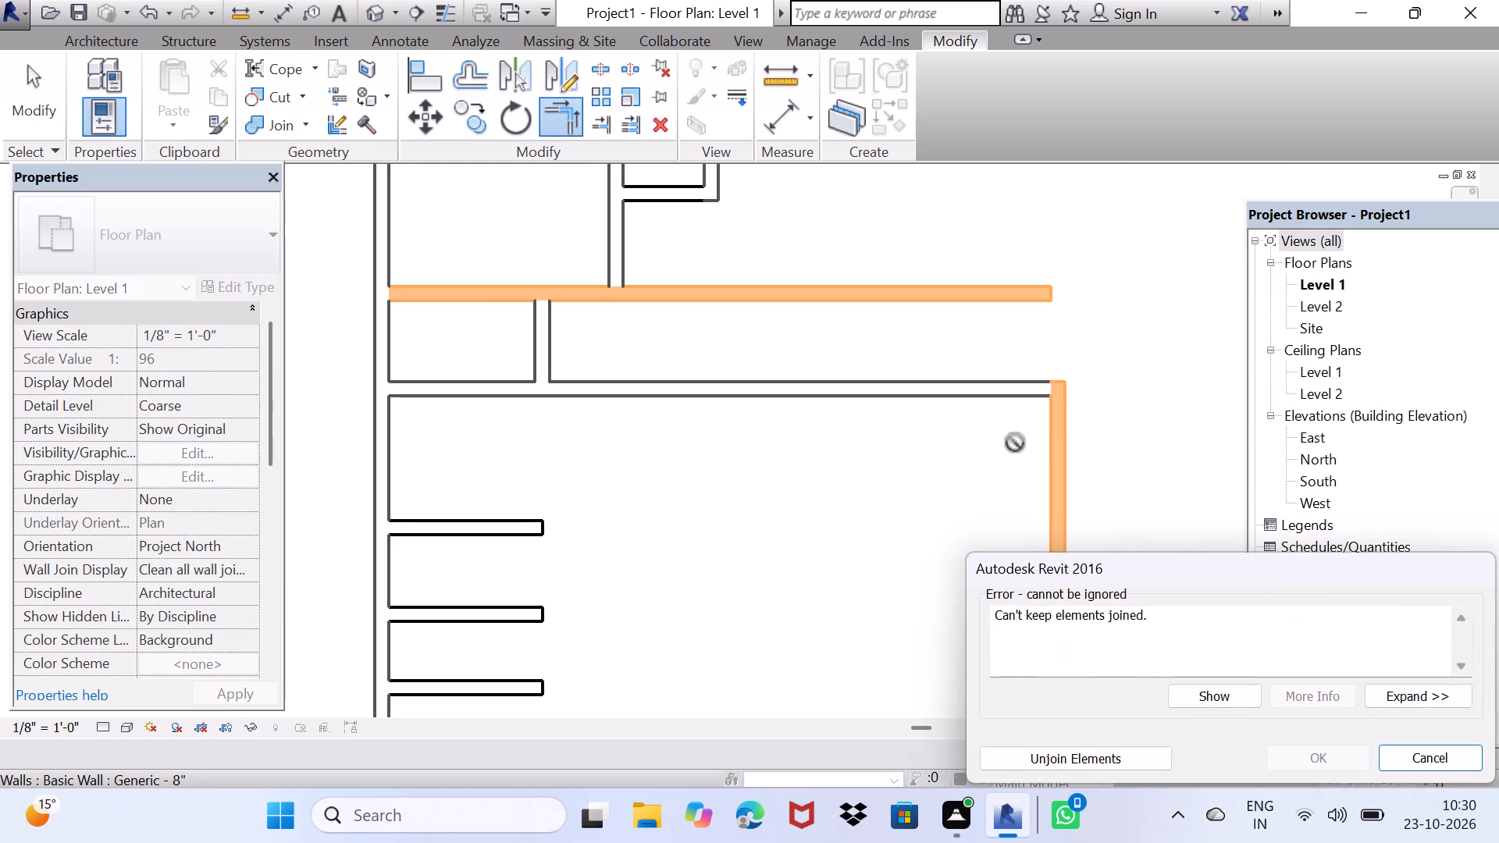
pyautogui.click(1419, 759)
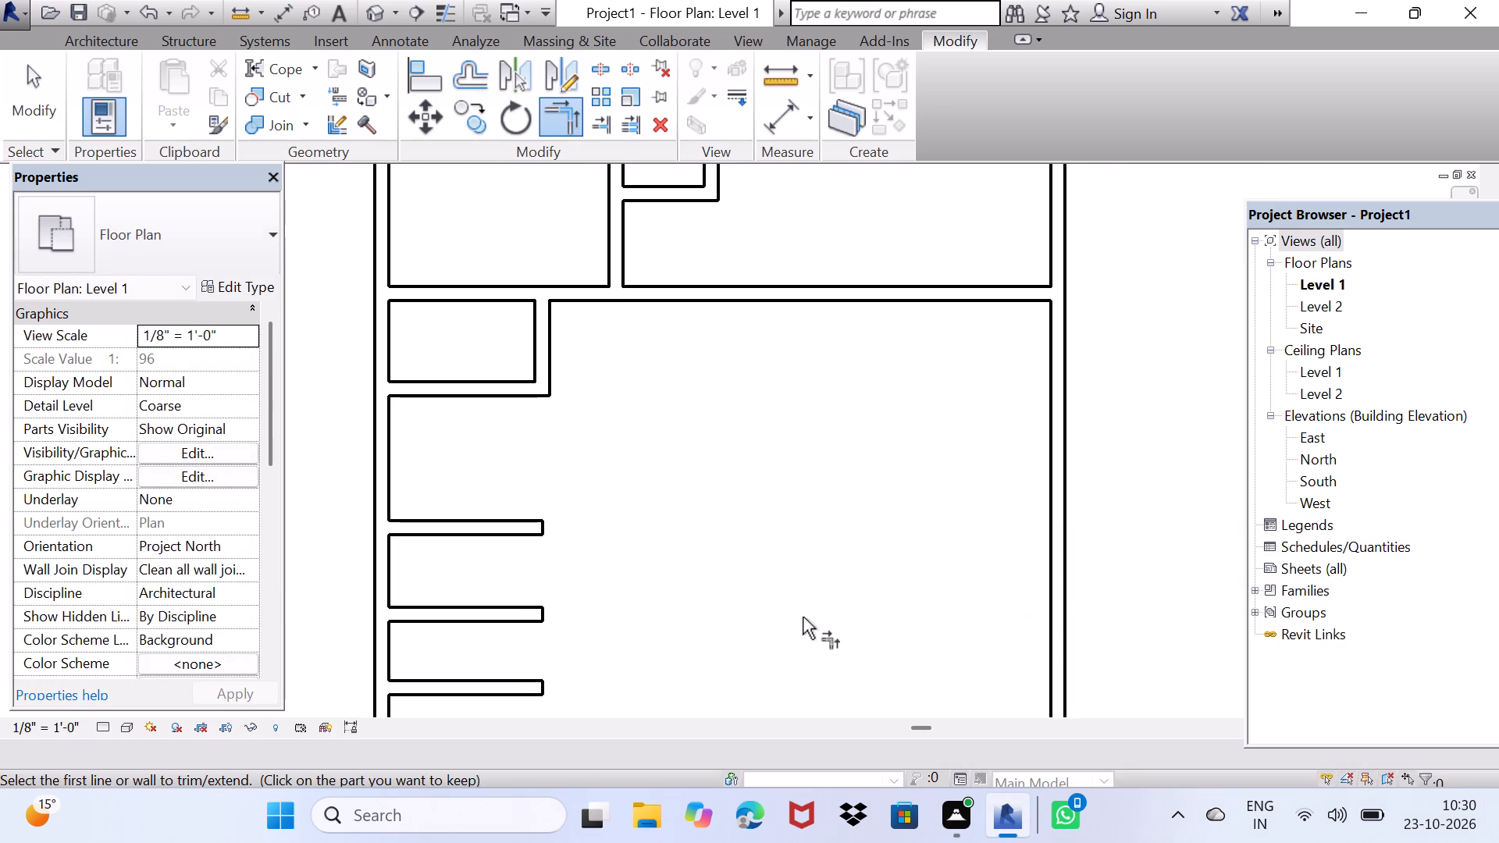
# Draw a Generic - 8" wall about 24' long from the end of the lowest stub partition horizontally to the right exterior wall.
pyautogui.moveTo(803, 617); pyautogui.dragTo(855, 530, button='middle')
pyautogui.scroll(1, 584, 577)
pyautogui.moveTo(596, 574); pyautogui.dragTo(646, 572, button='middle')
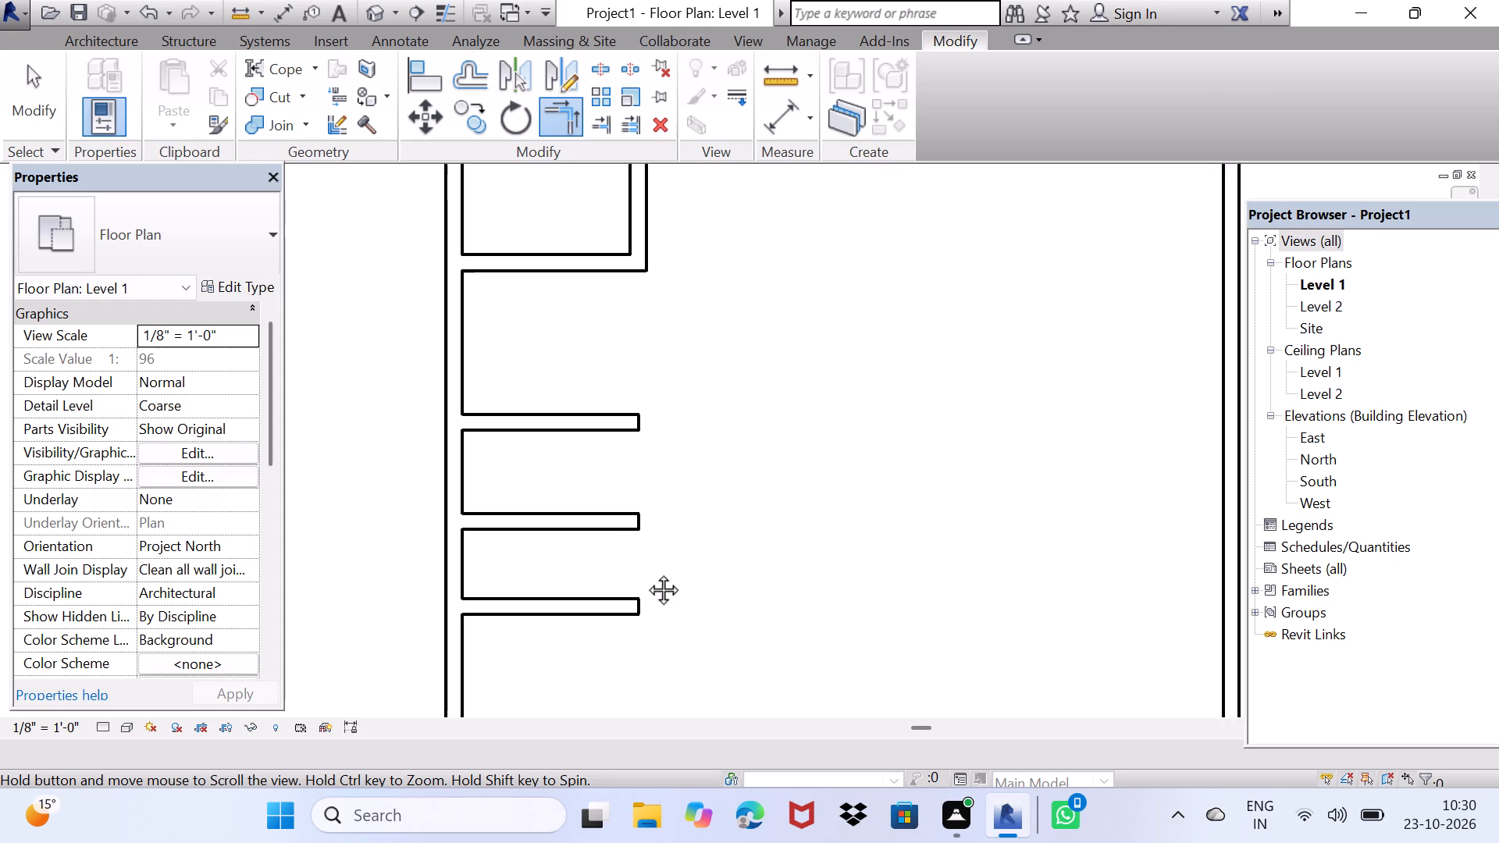
pyautogui.moveTo(646, 572); pyautogui.dragTo(696, 512, button='middle')
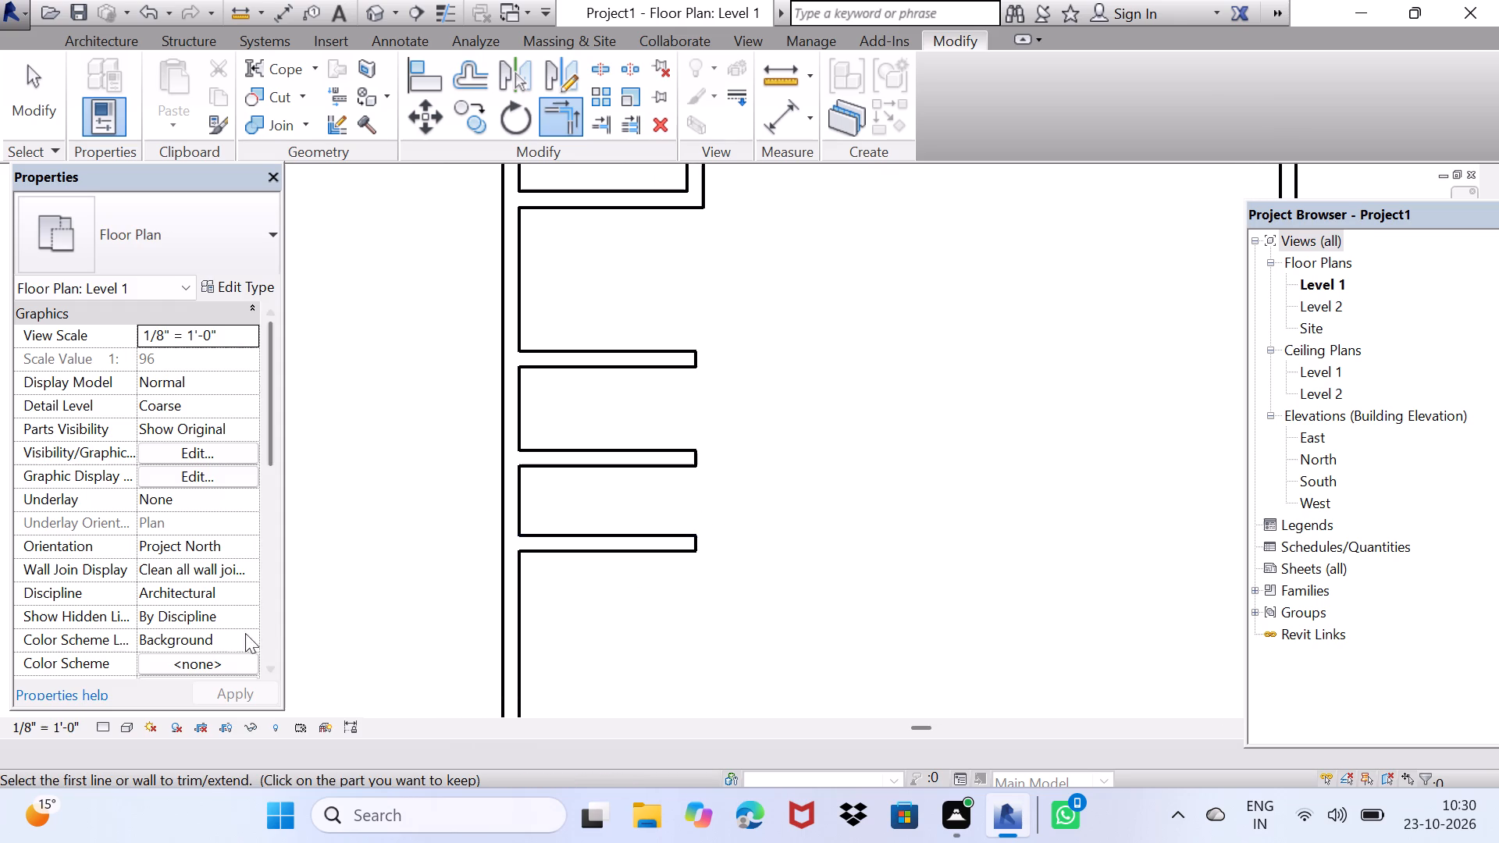
pyautogui.click(110, 28)
pyautogui.click(111, 39)
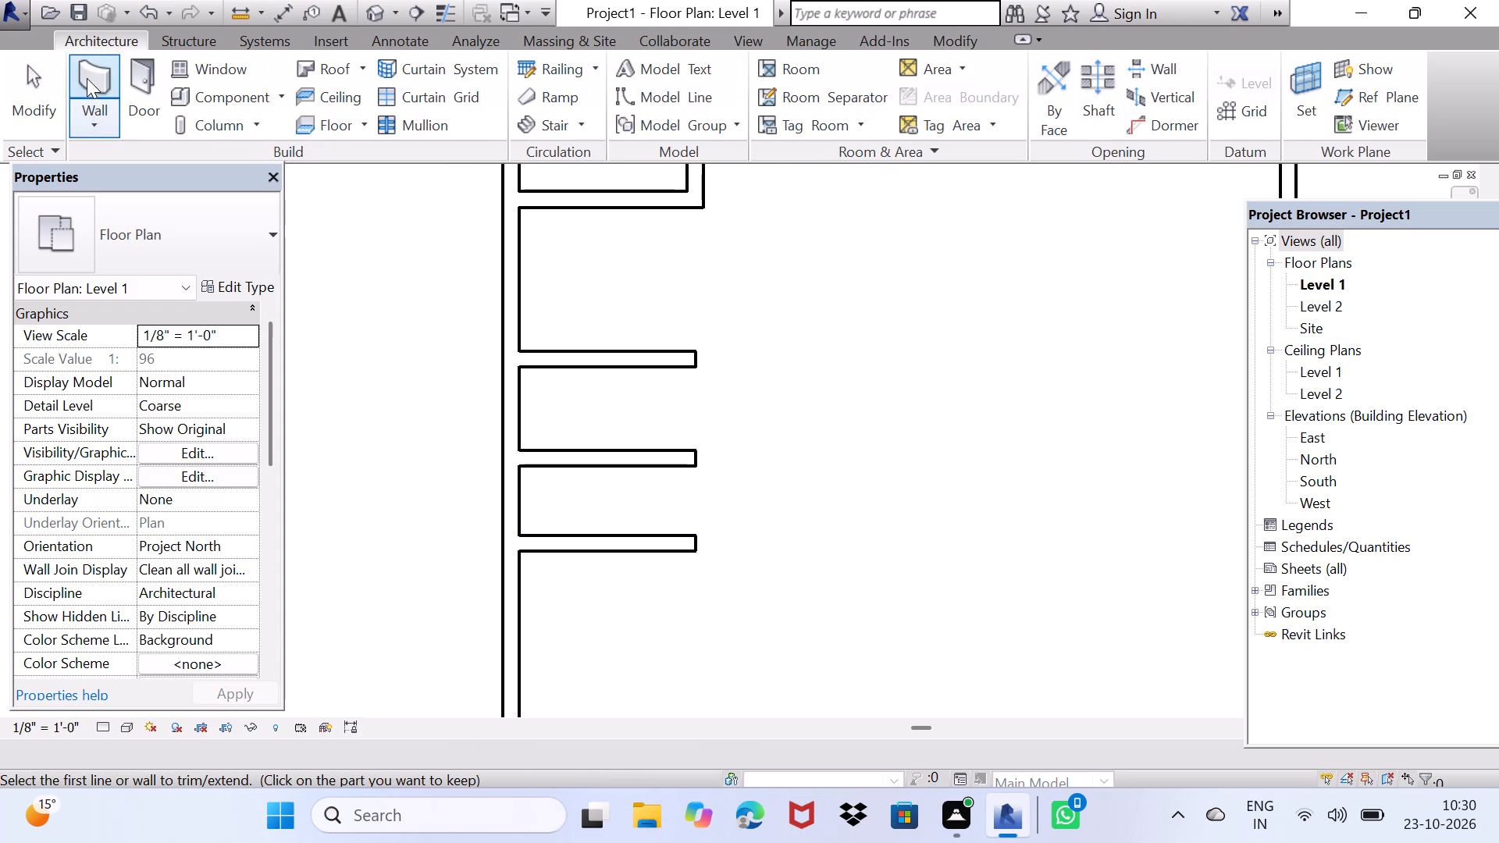
pyautogui.click(87, 78)
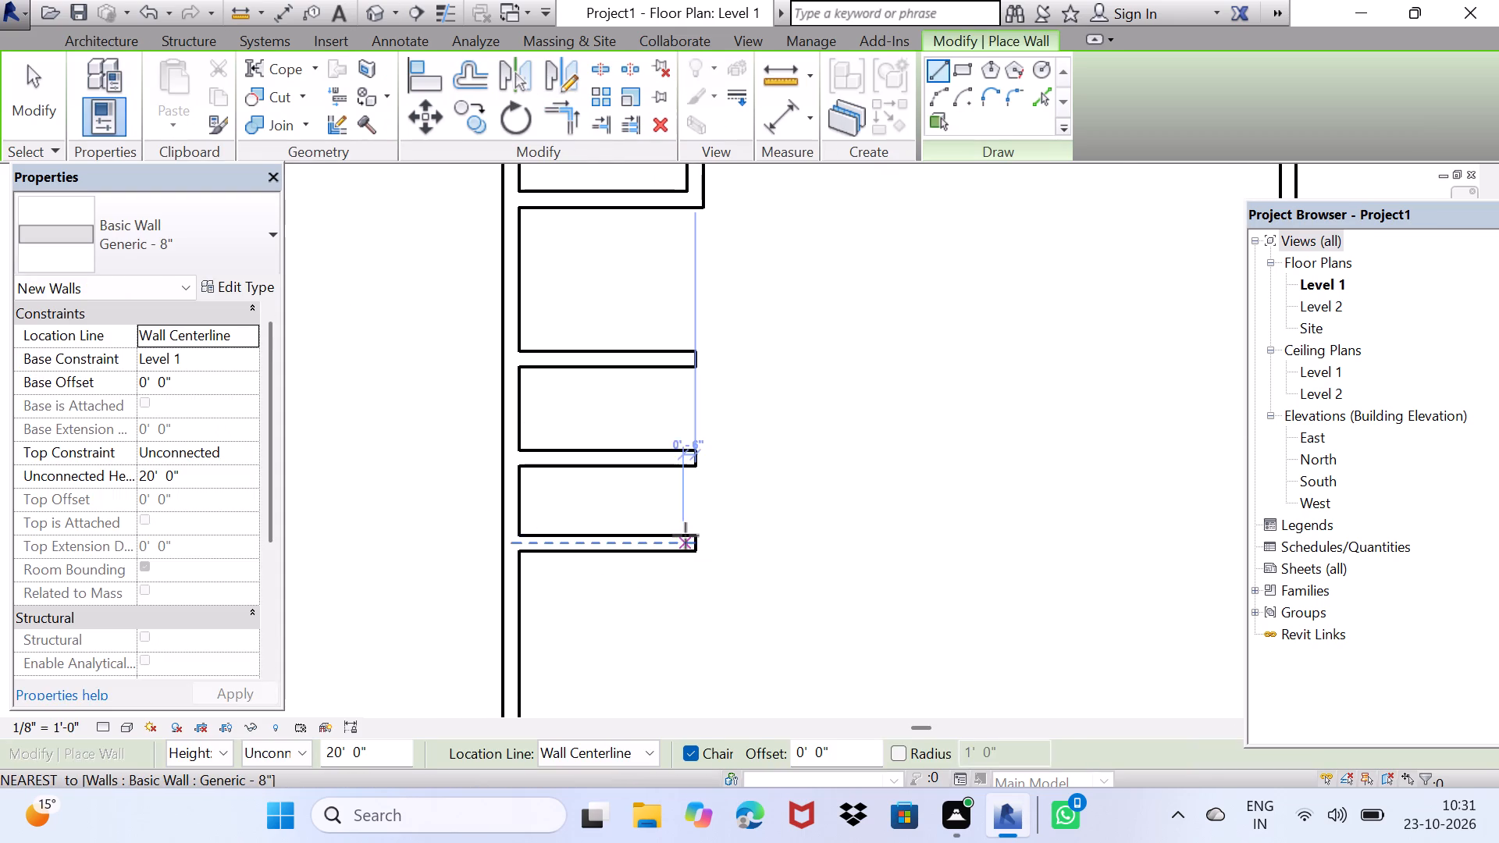
pyautogui.click(695, 538)
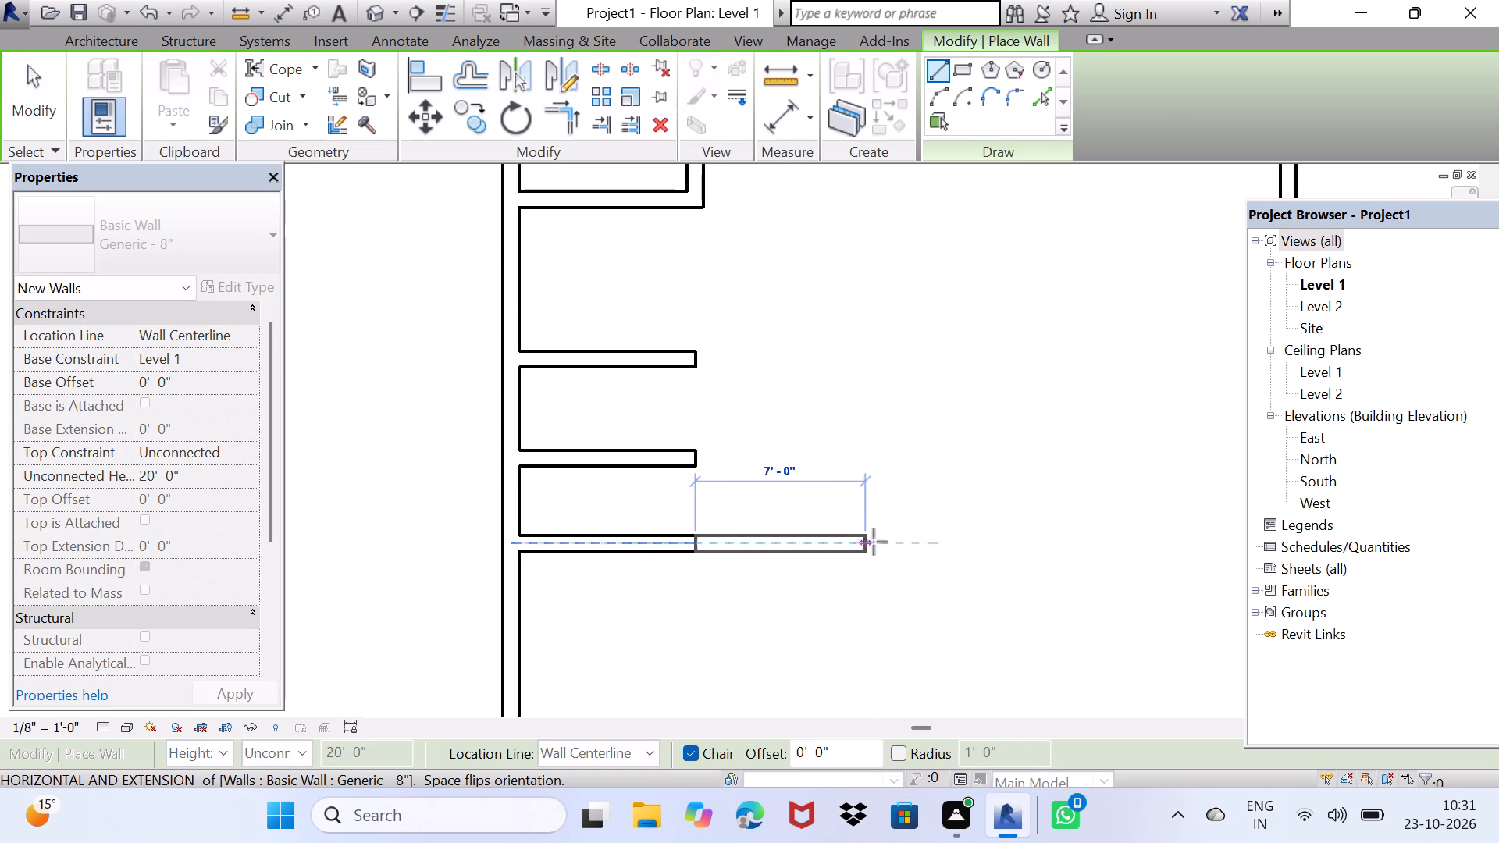
pyautogui.scroll(-4, 877, 543)
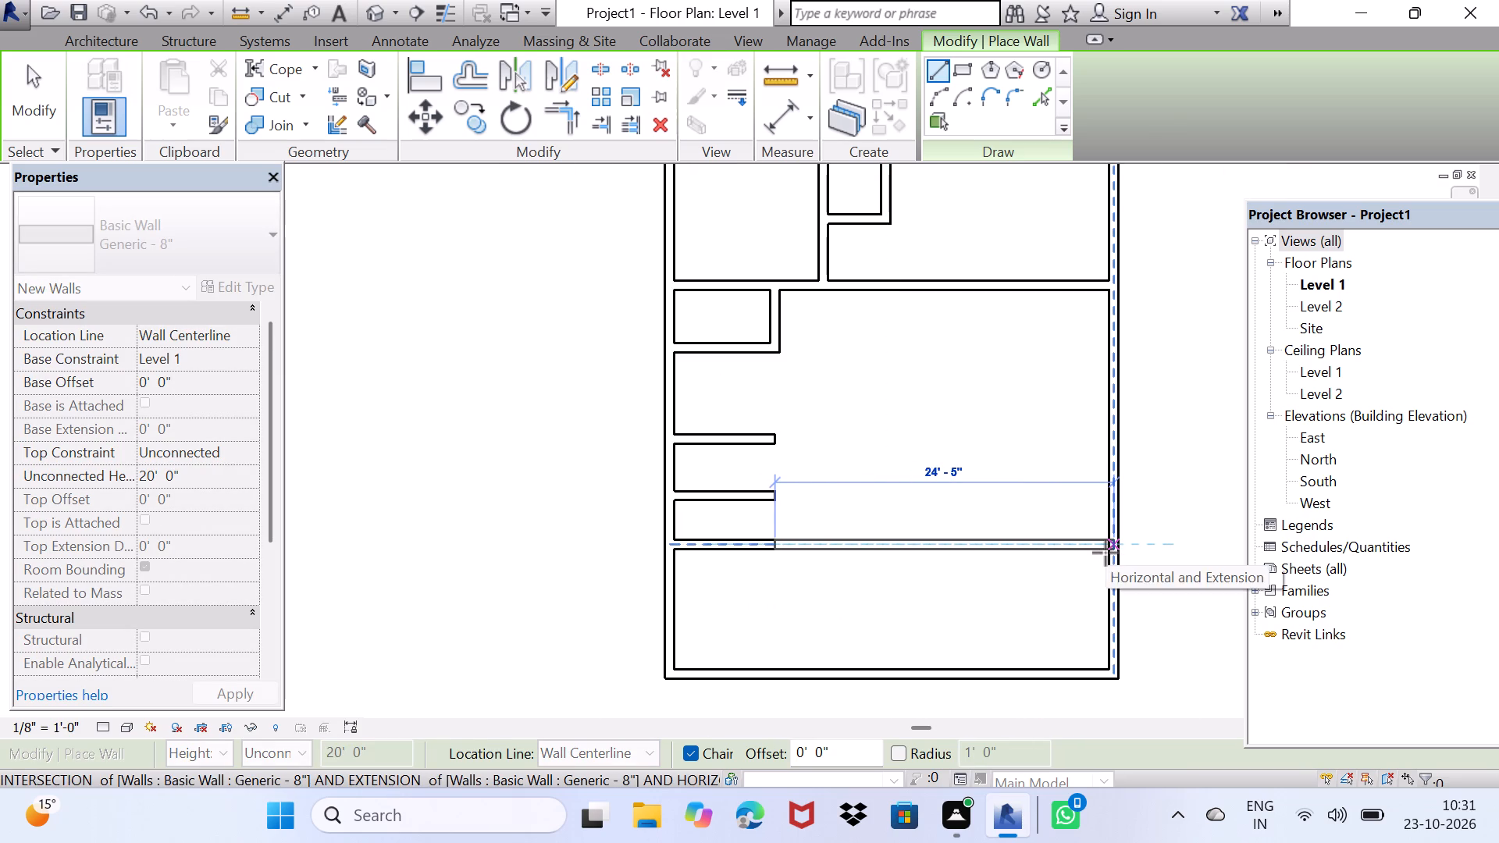
pyautogui.scroll(9, 1098, 553)
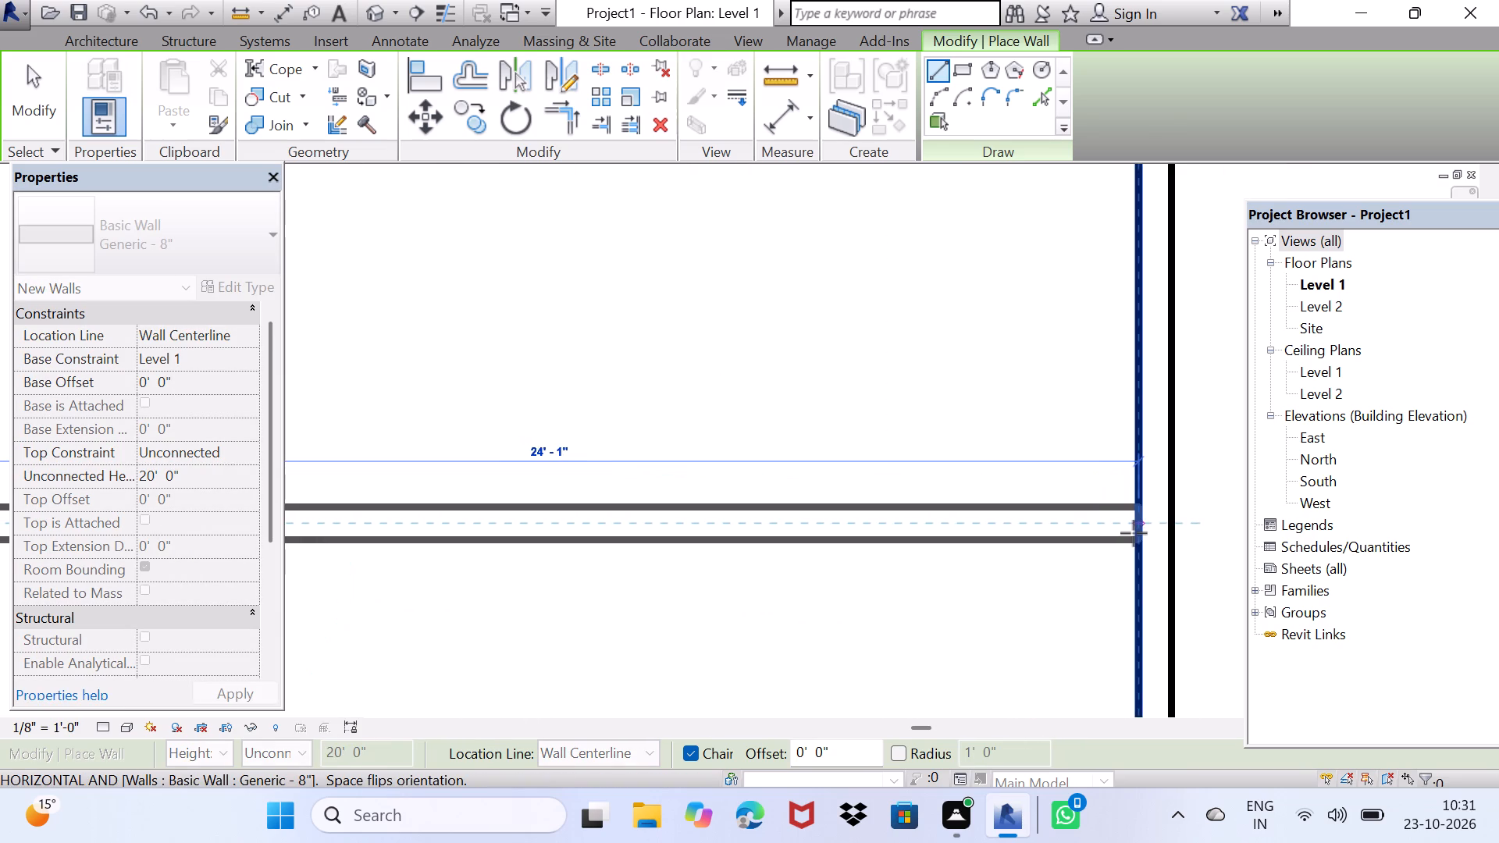
pyautogui.click(1134, 533)
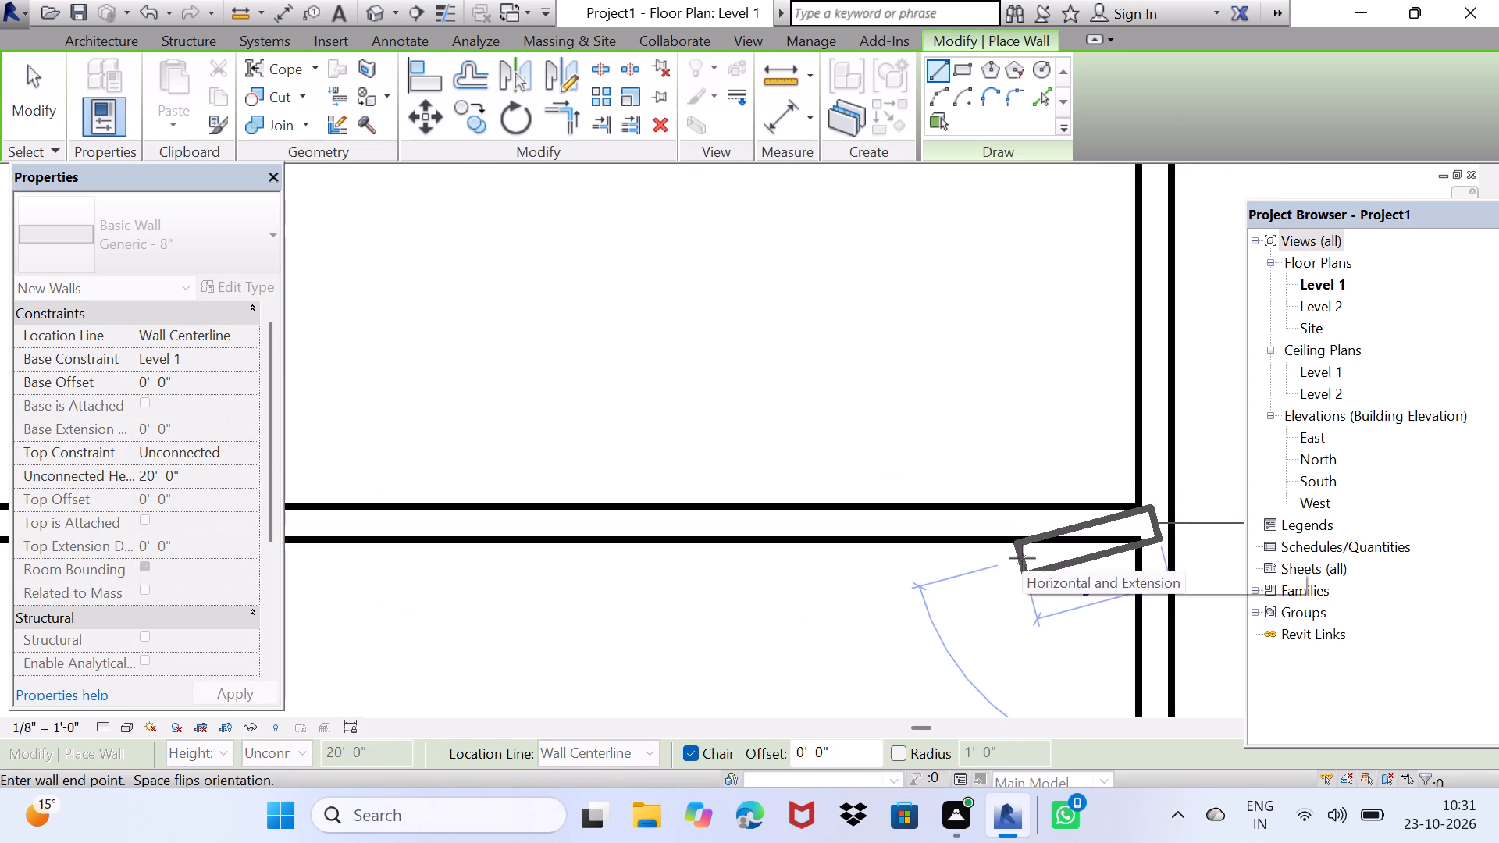
pyautogui.press('Escape')
# From the new horizontal partition, draw a wall about 3' 6" up, aligned with the upper vertical partition, and continue it horizontally to the right exterior wall.
pyautogui.scroll(-11, 894, 521)
pyautogui.scroll(4, 641, 518)
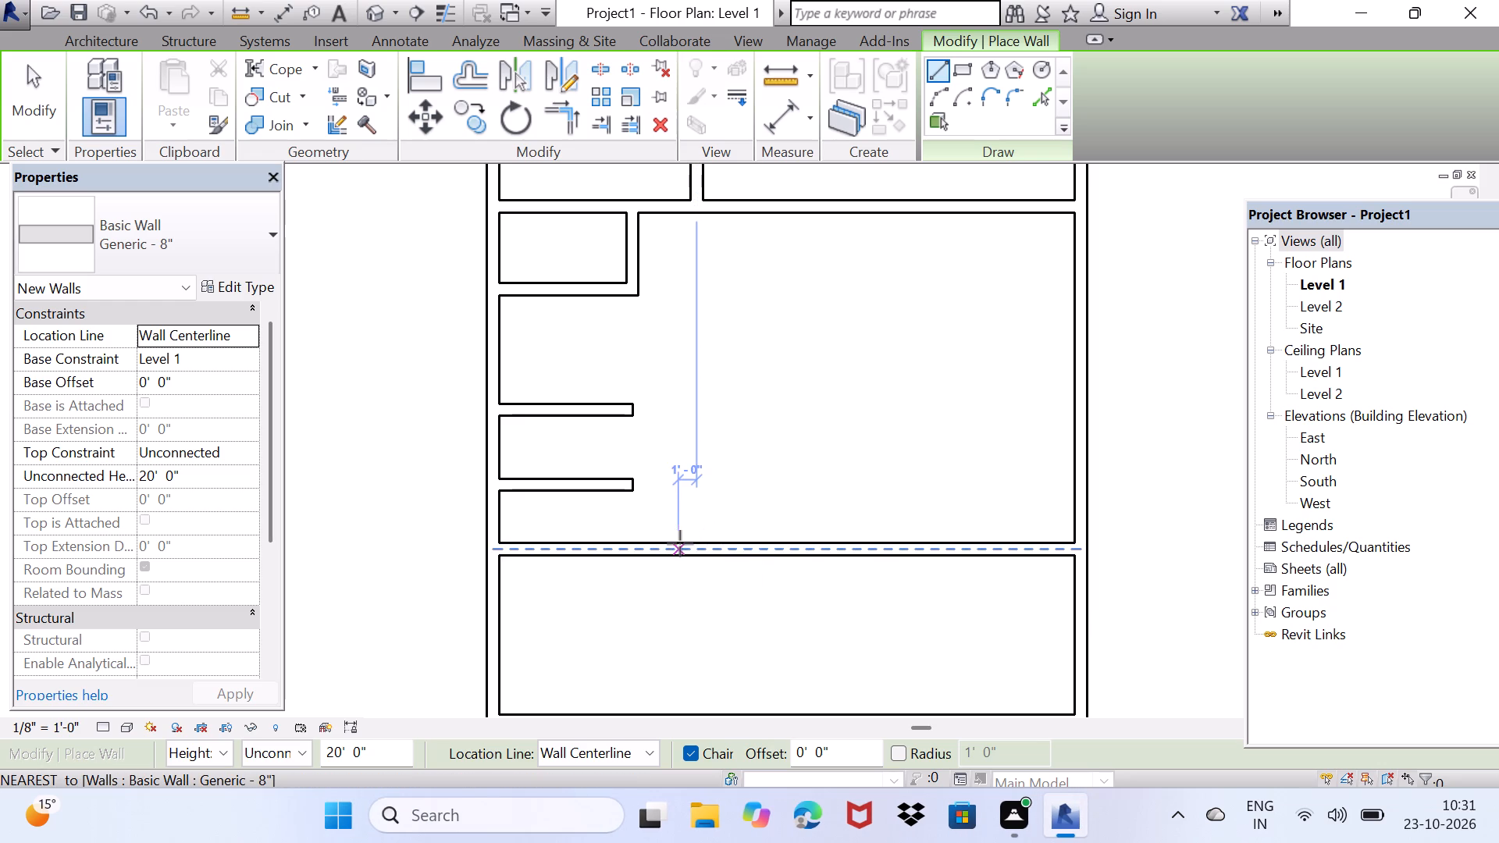
pyautogui.click(696, 545)
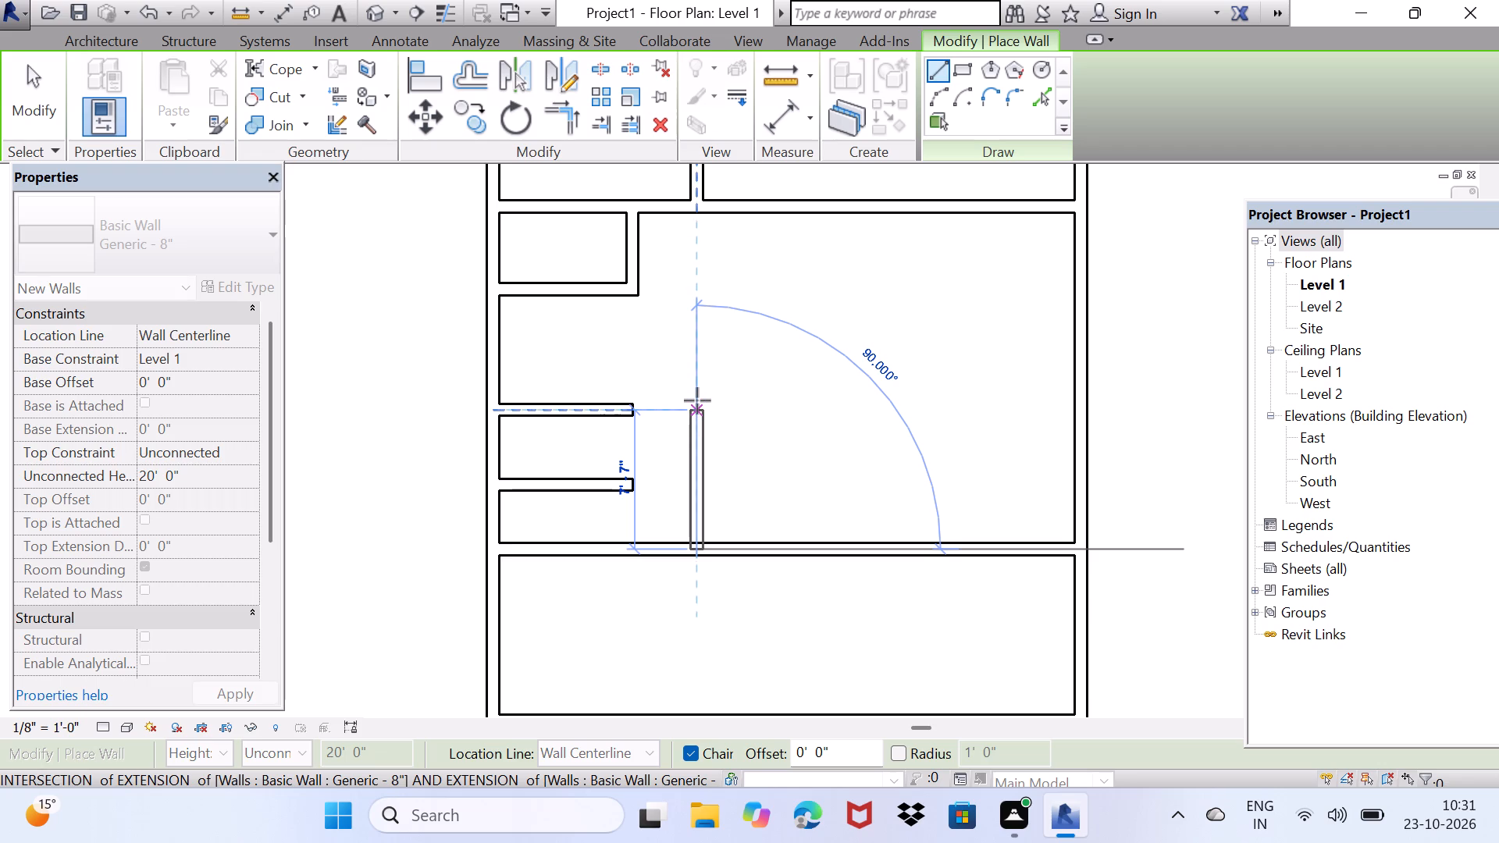
pyautogui.click(687, 478)
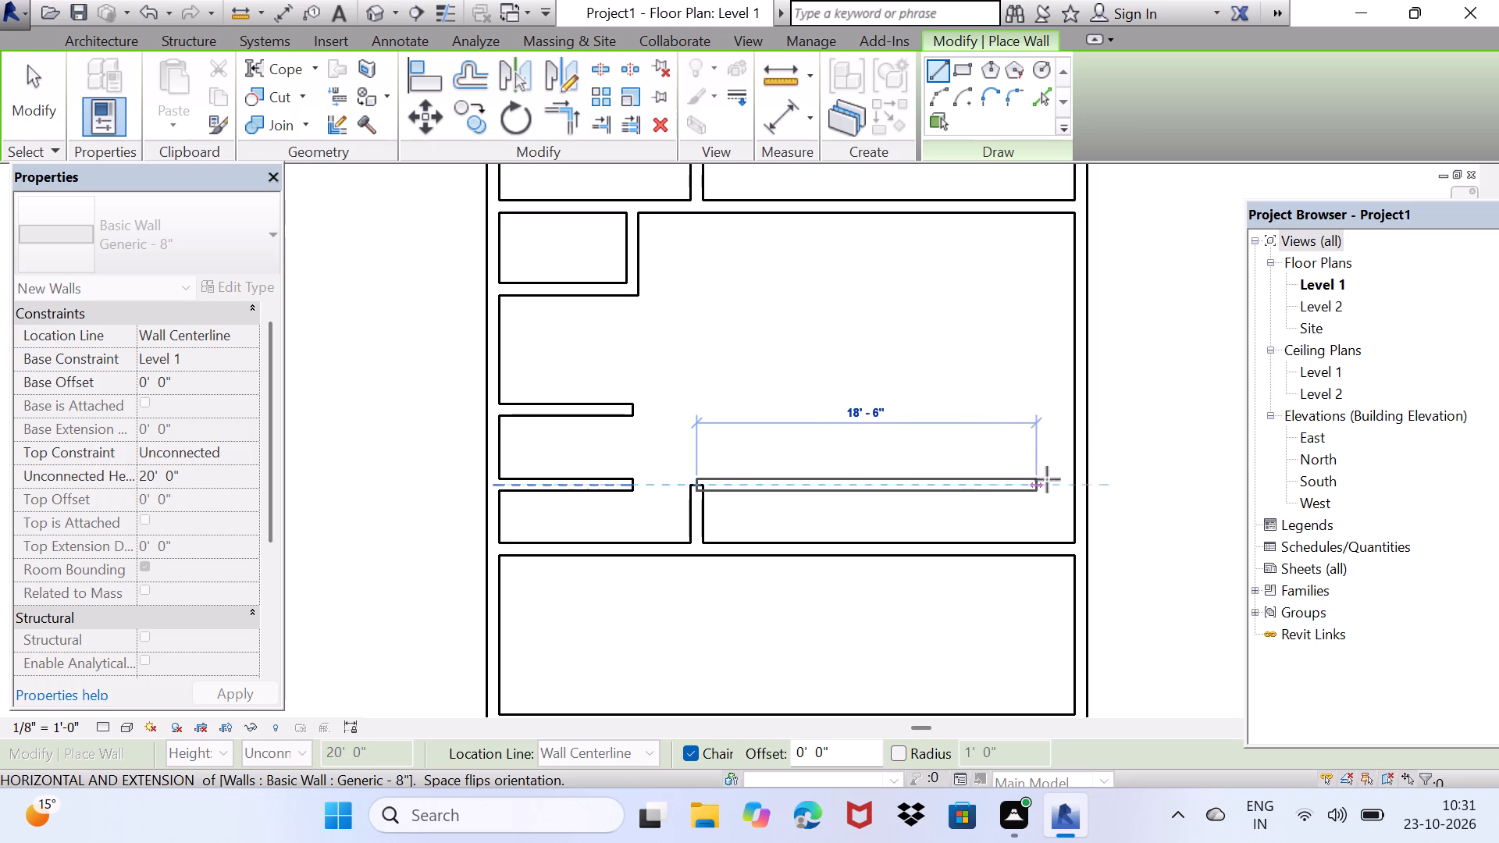
pyautogui.click(1070, 489)
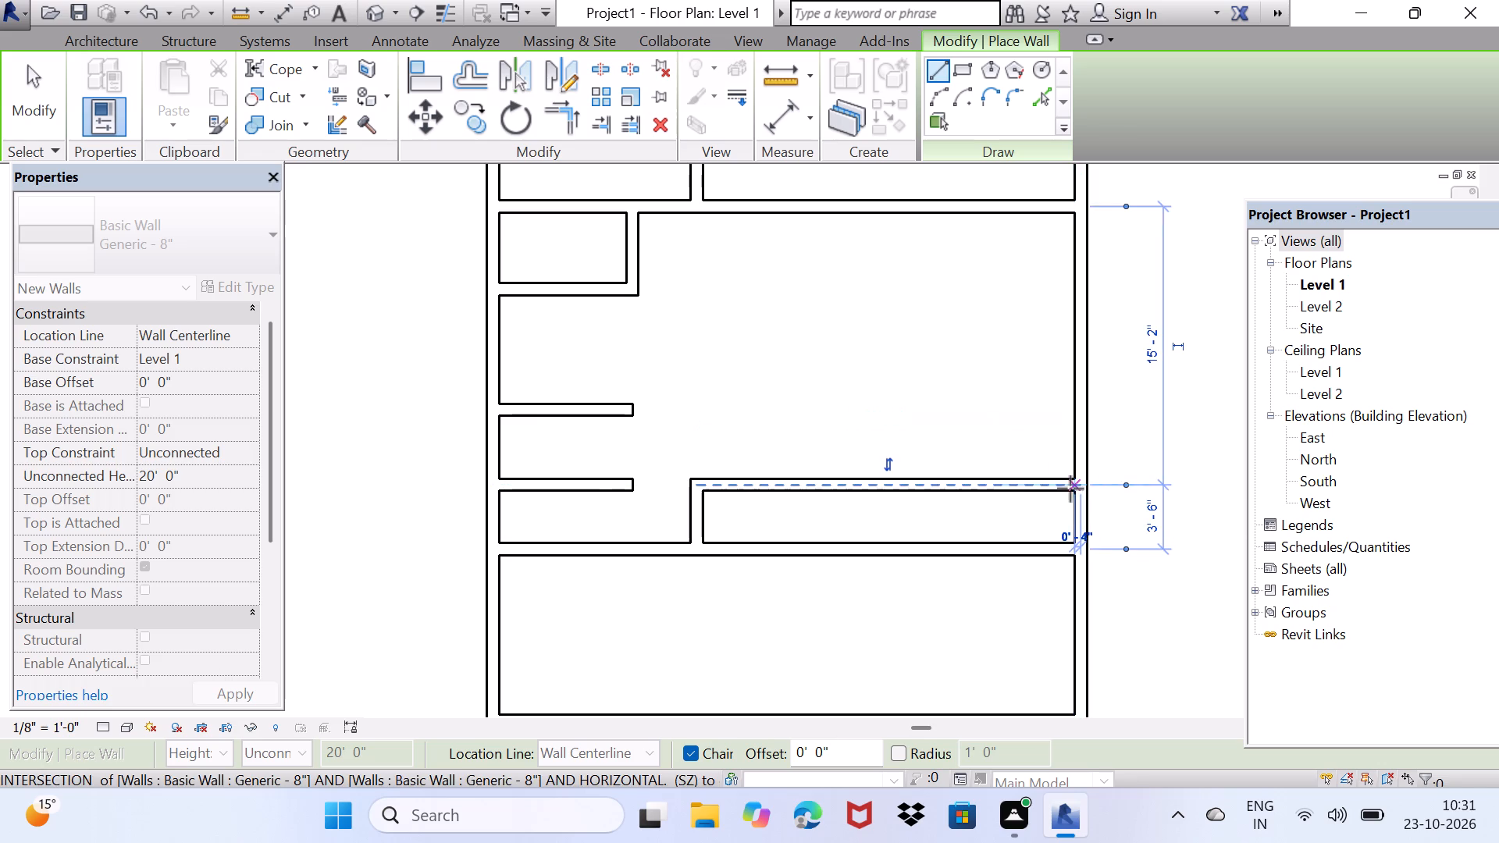
pyautogui.press('space')
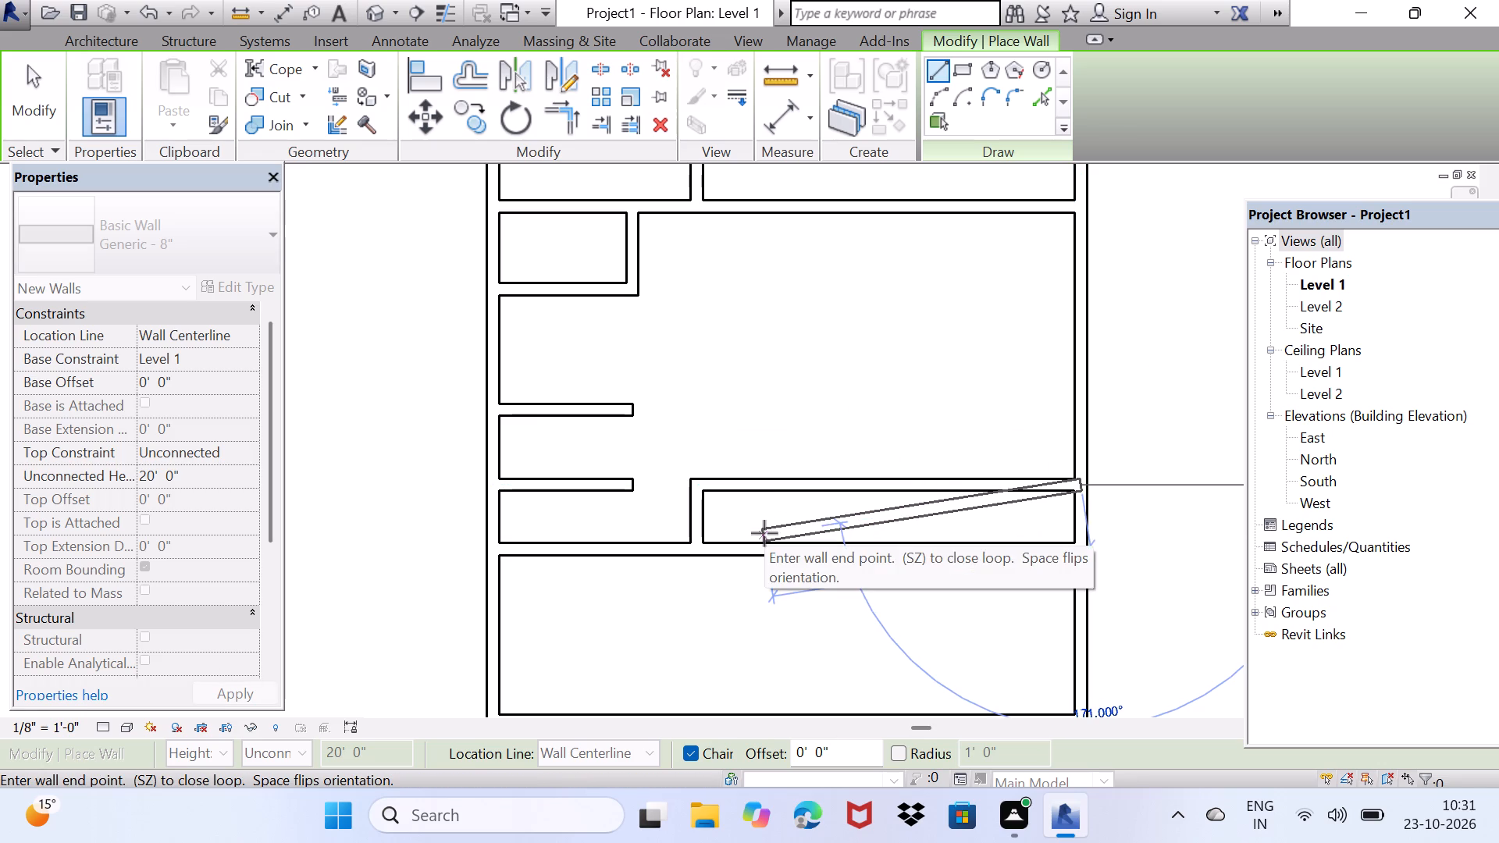
pyautogui.press('Escape')
pyautogui.press('Escape')
# Nudge the full-width horizontal partition downward until it is 6' 6" from the parallel partition above it.
pyautogui.click(757, 552)
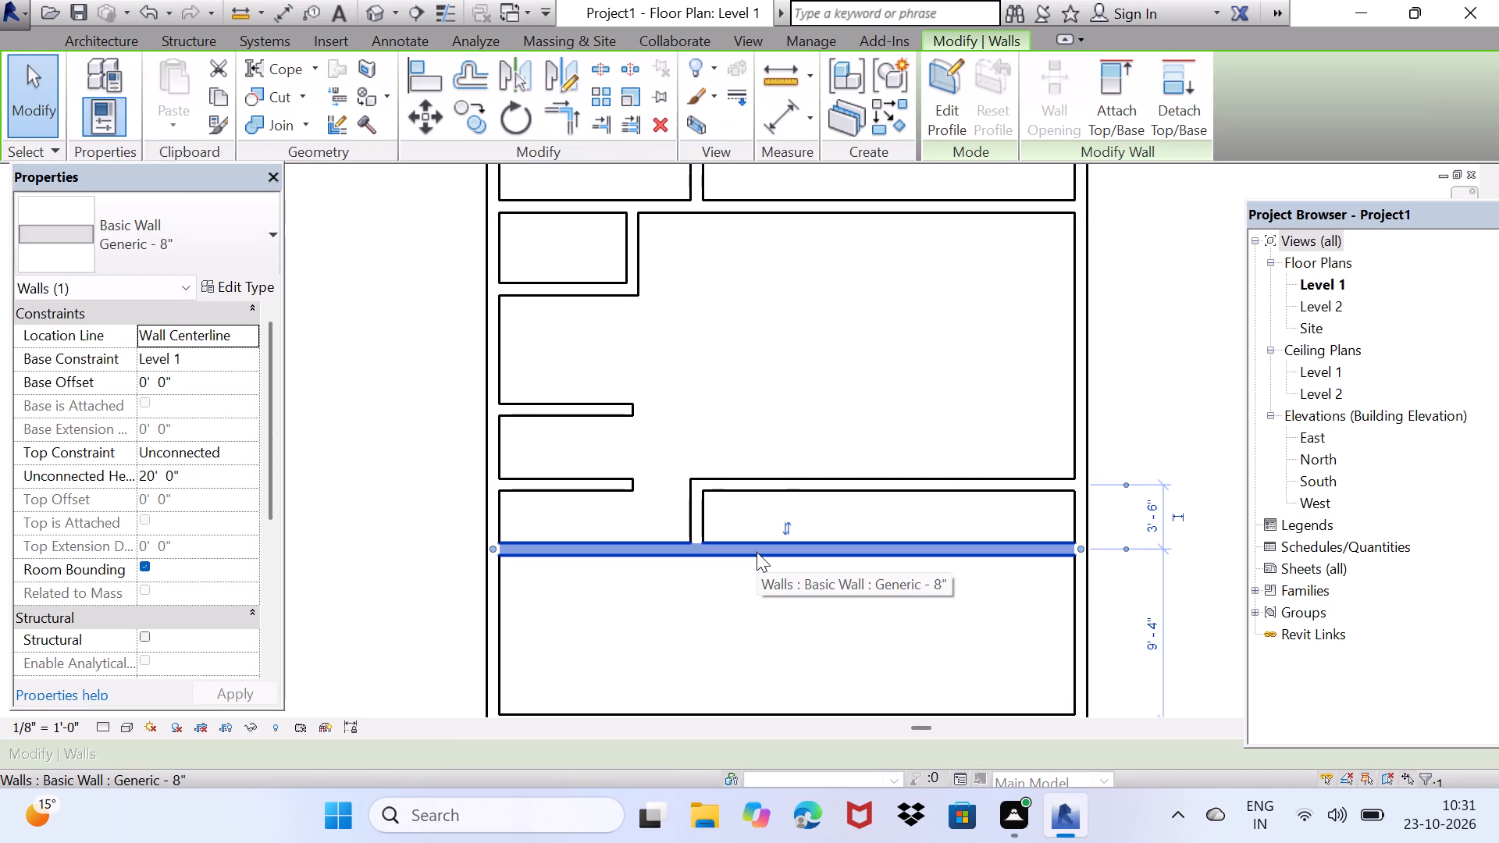
pyautogui.press('Down')
pyautogui.press('Down')
pyautogui.press('Down')
pyautogui.press('Down')
pyautogui.press('Down')
pyautogui.press('Down')
pyautogui.press('Down')
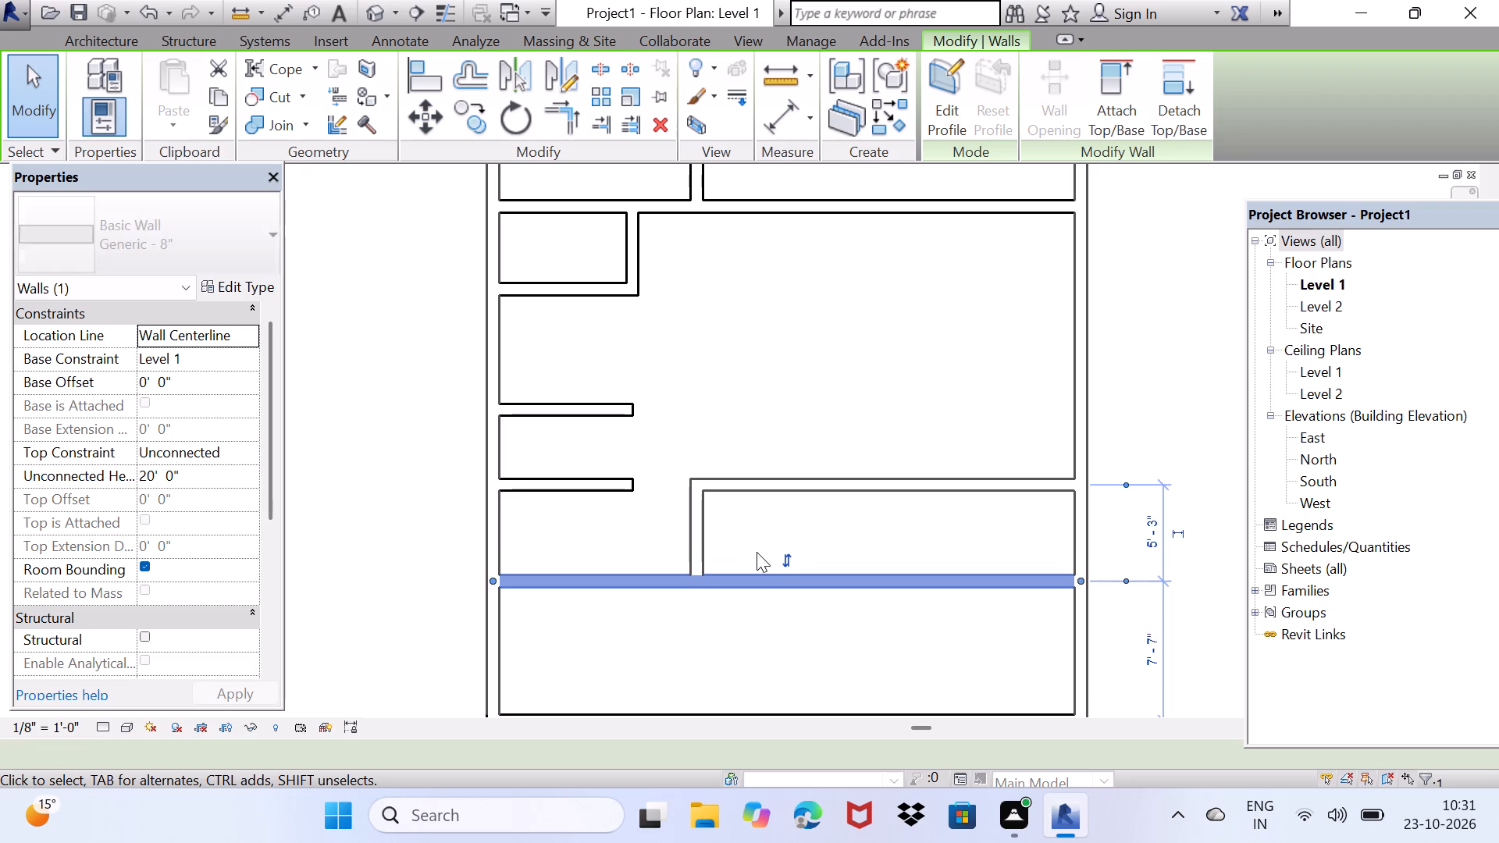
pyautogui.press('Down')
pyautogui.press('Down')
pyautogui.press('Down')
pyautogui.press('Down')
pyautogui.press('Down')
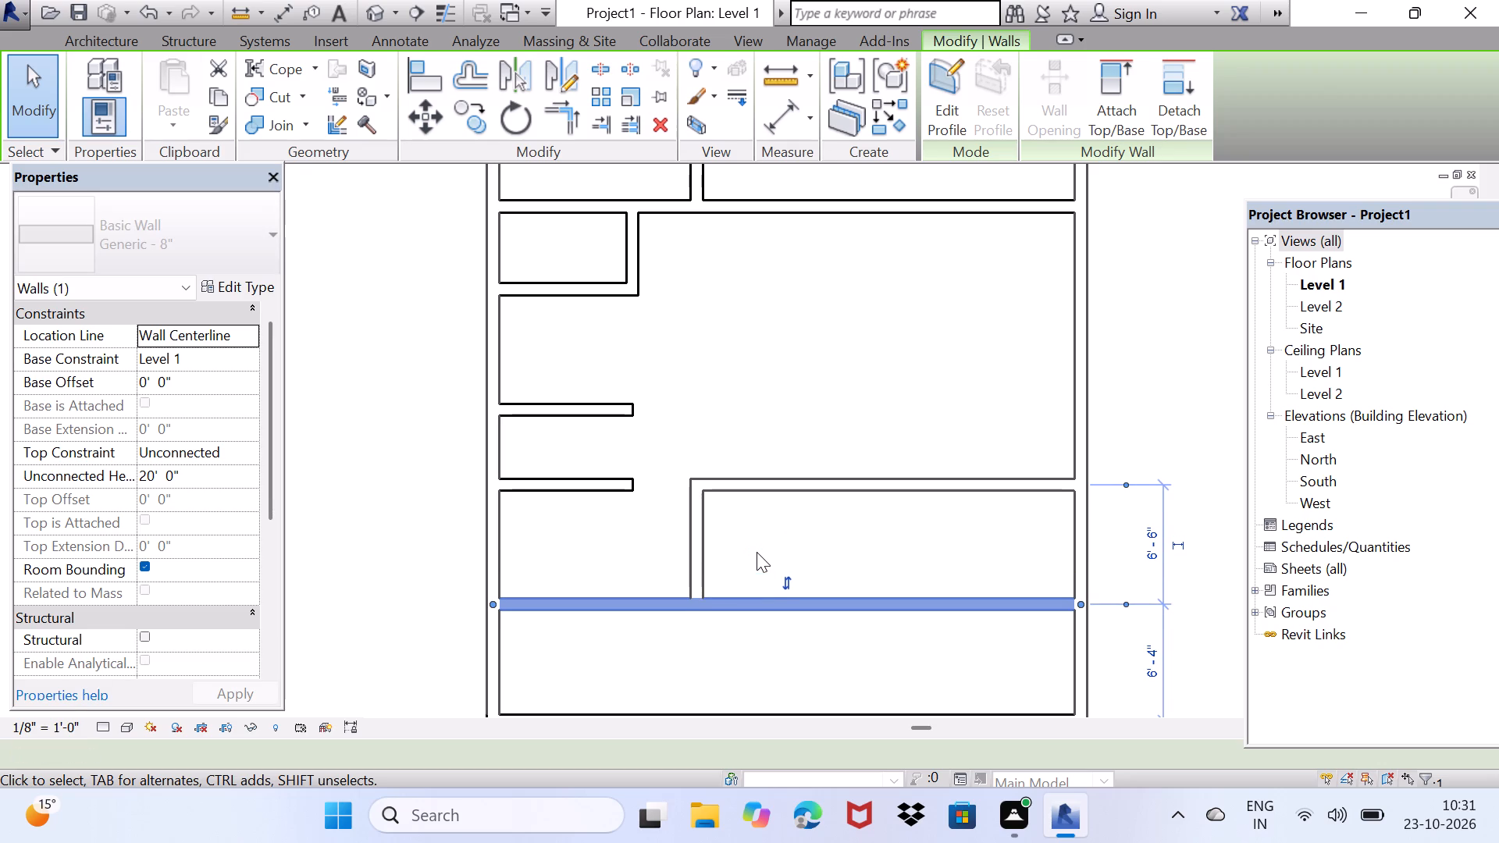
pyautogui.press('Escape')
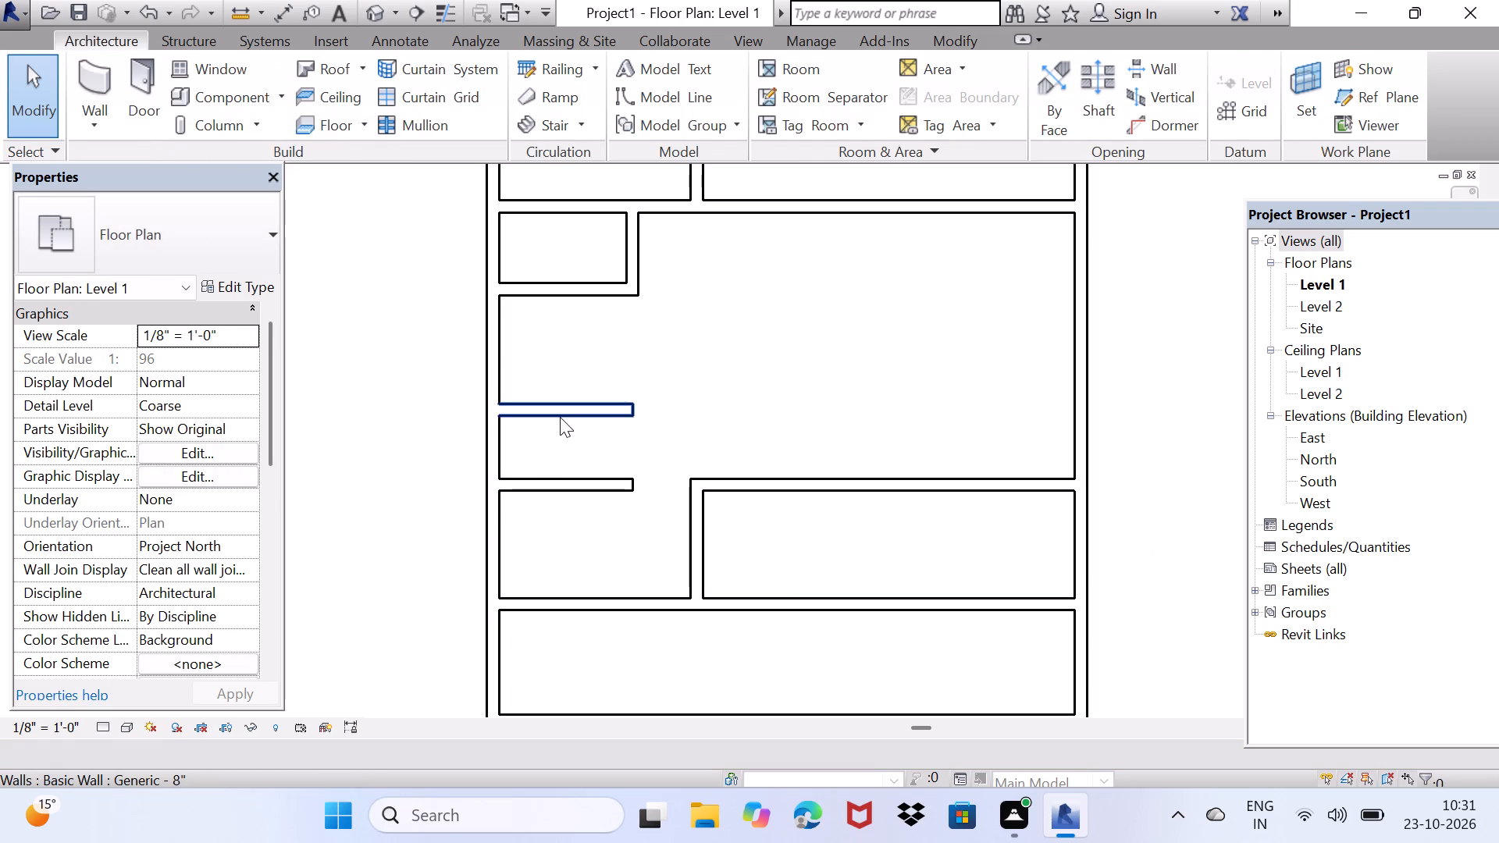
# Nudge the upper stub partition upward to 5' 10" from the small room's lower wall and flip its orientation.
pyautogui.click(560, 417)
pyautogui.press('Up')
pyautogui.press('Up')
pyautogui.press('Up')
pyautogui.press('Up')
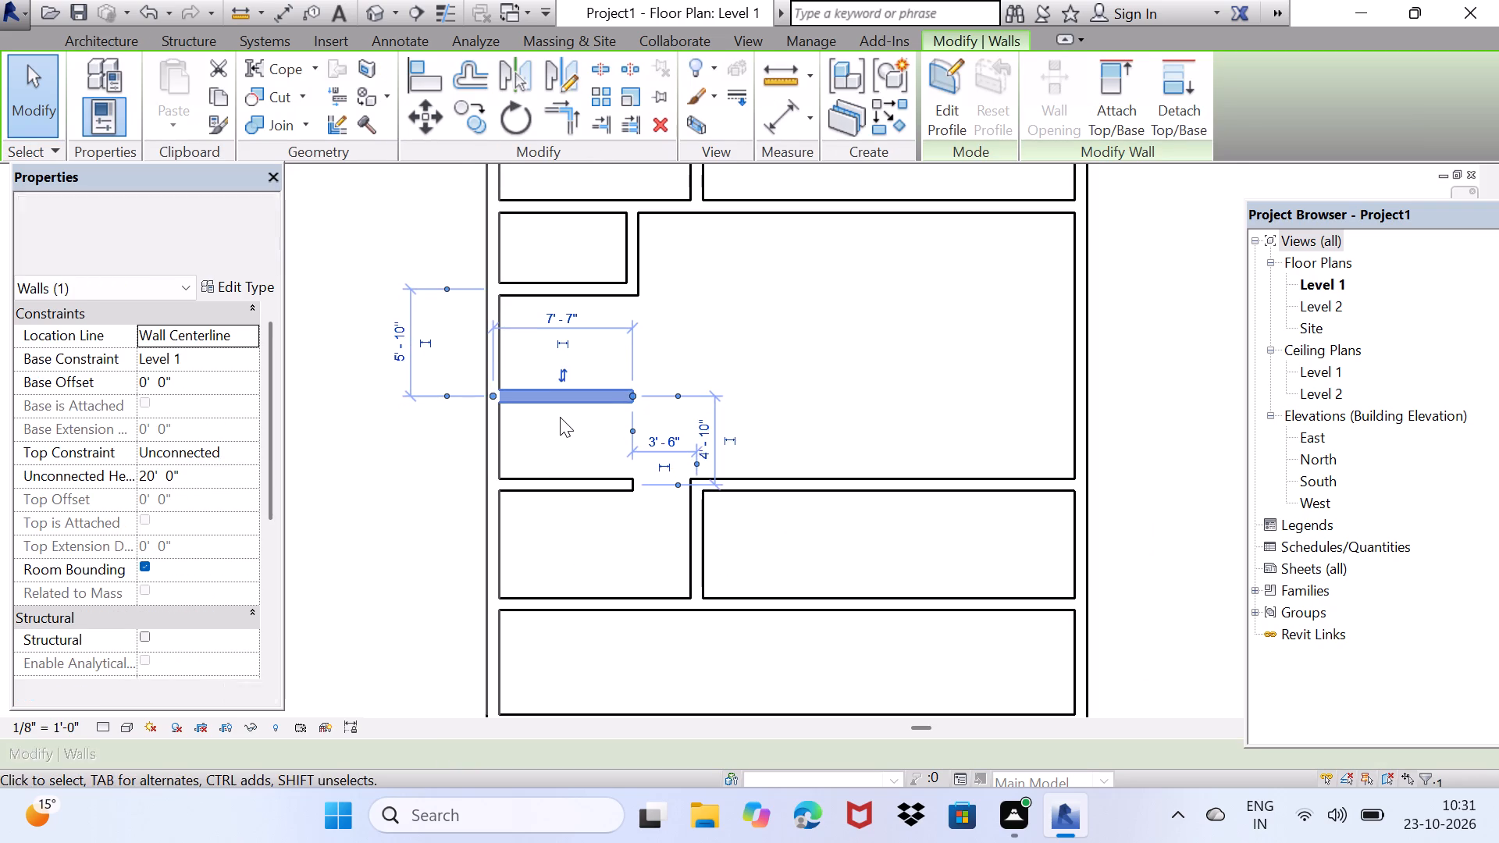
pyautogui.press('Up')
pyautogui.press('Down')
pyautogui.press('Down')
pyautogui.press('space')
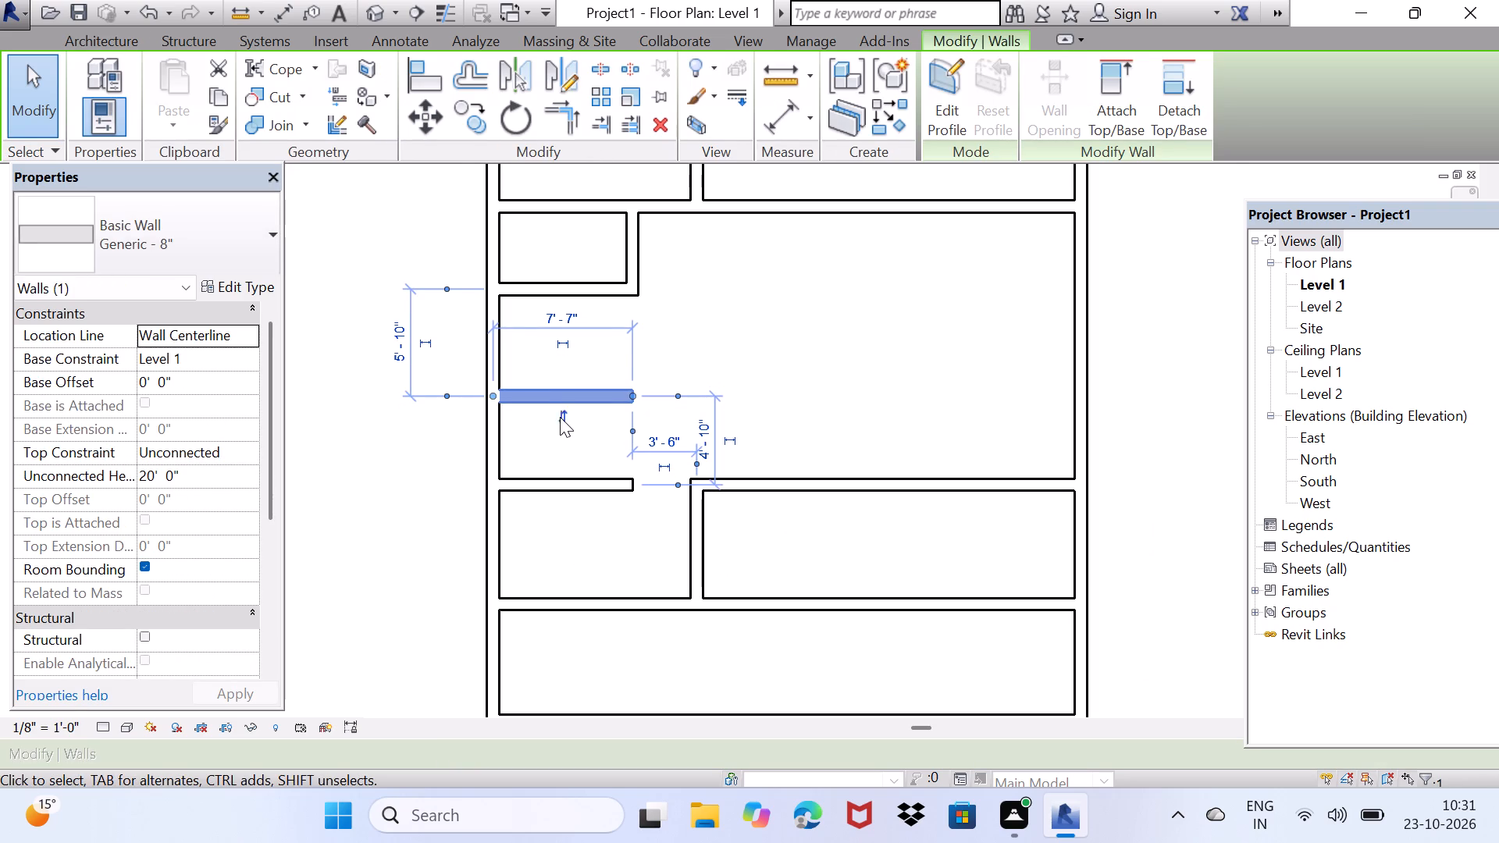
pyautogui.press('Escape')
pyautogui.press('Escape')
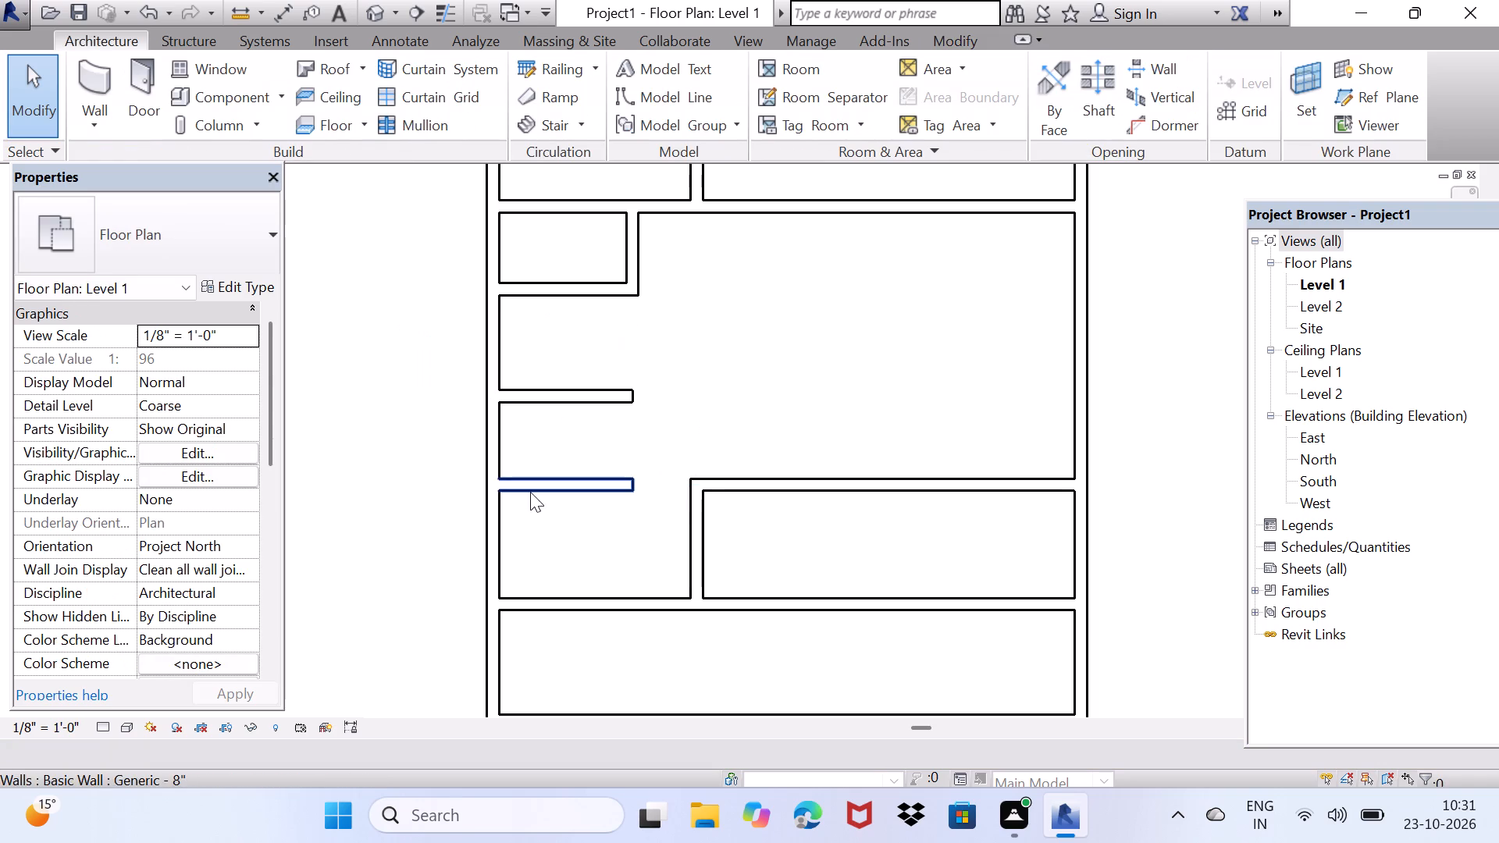
# Trim the short vertical partition and the full-width partition below it to a corner, keeping the full-width partition's left part.
pyautogui.moveTo(669, 521); pyautogui.dragTo(548, 523, button='middle')
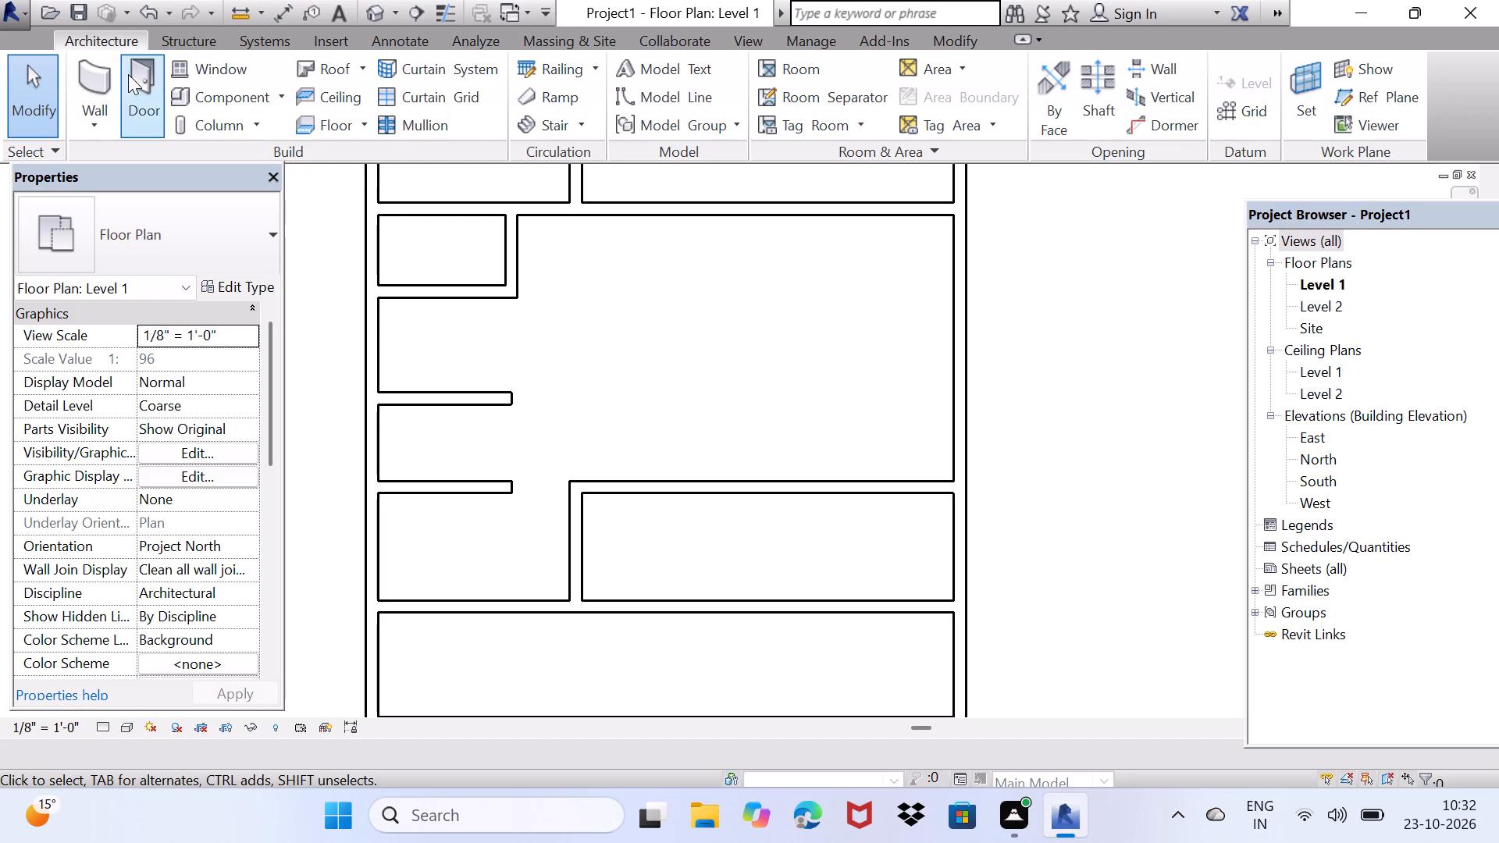
pyautogui.click(95, 74)
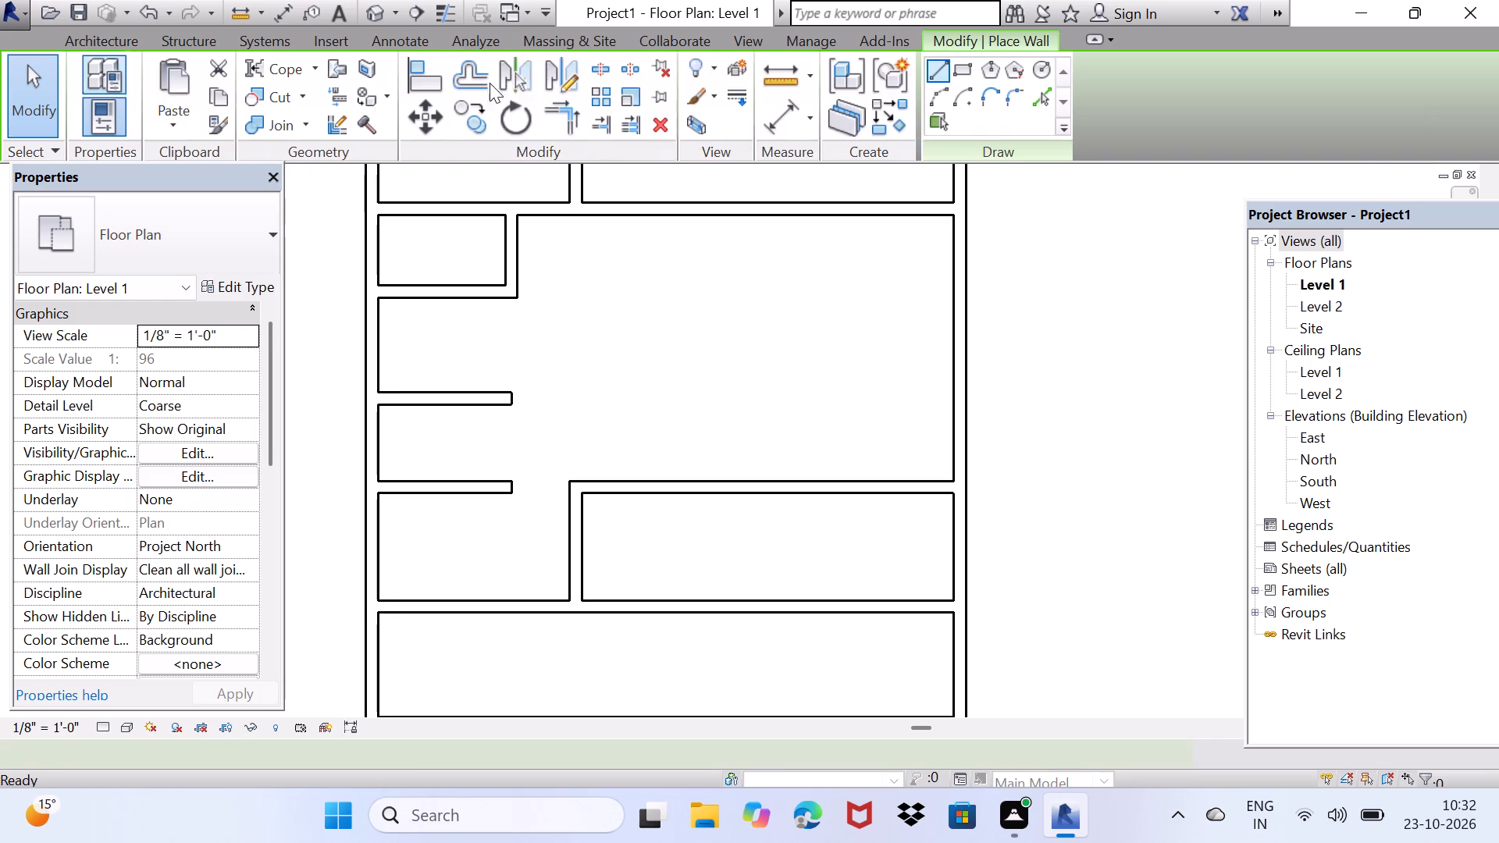
pyautogui.click(563, 116)
pyautogui.click(572, 576)
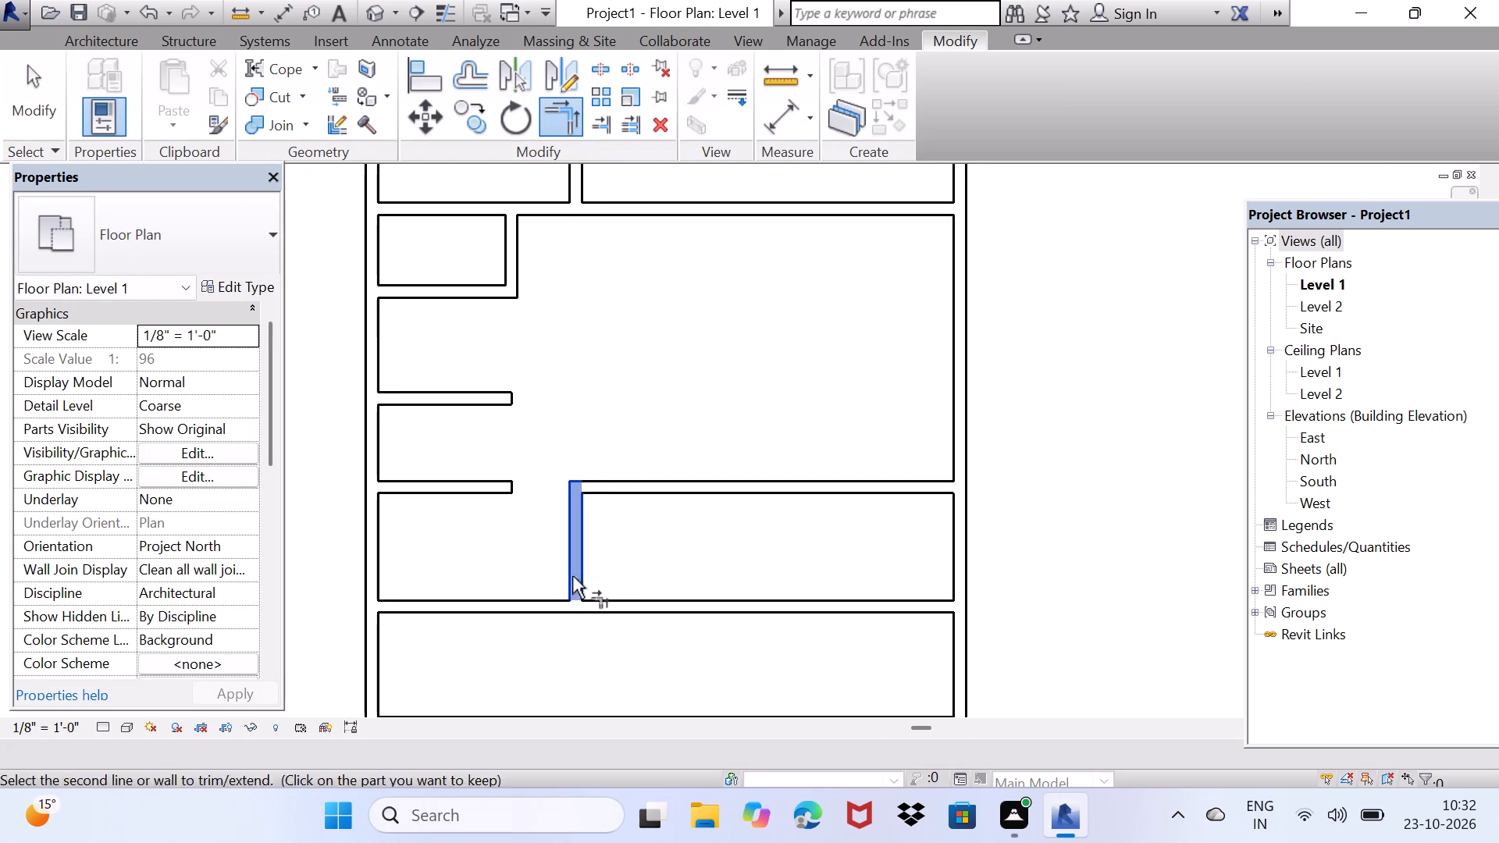
pyautogui.click(553, 601)
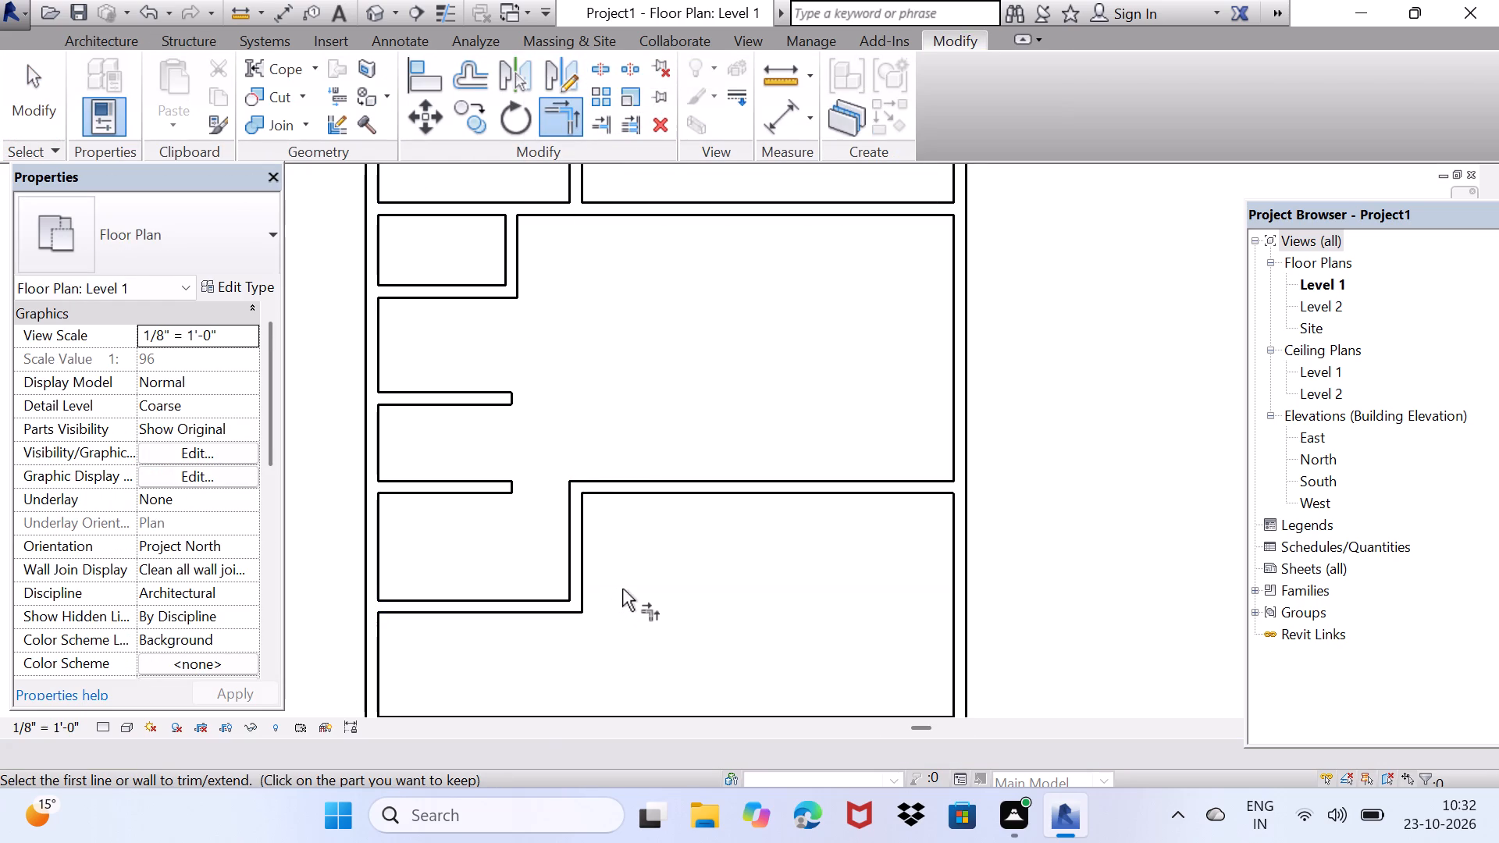
pyautogui.press('space')
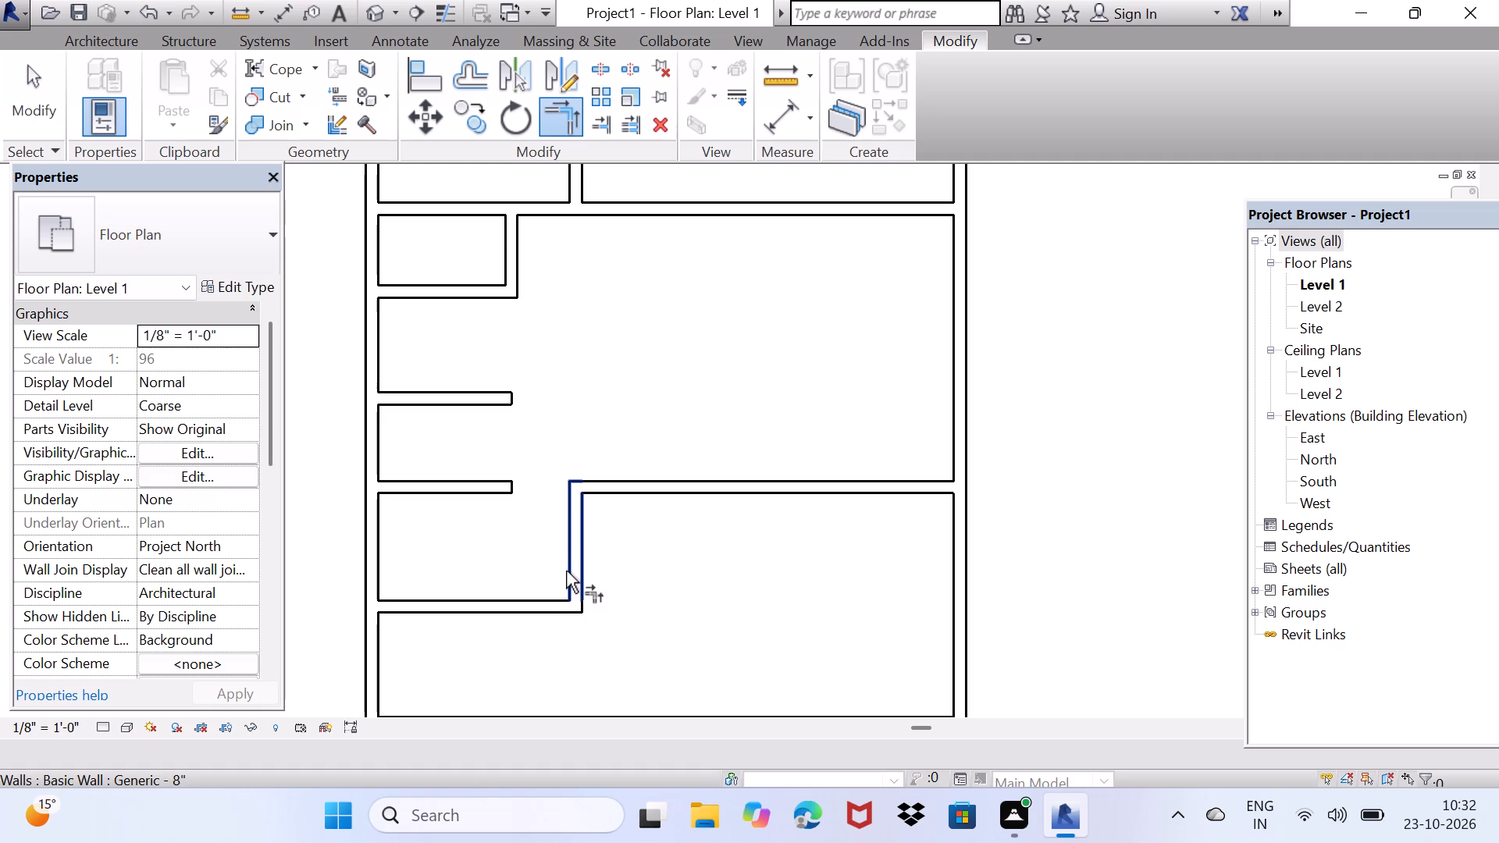
pyautogui.press('Escape')
pyautogui.press('Escape')
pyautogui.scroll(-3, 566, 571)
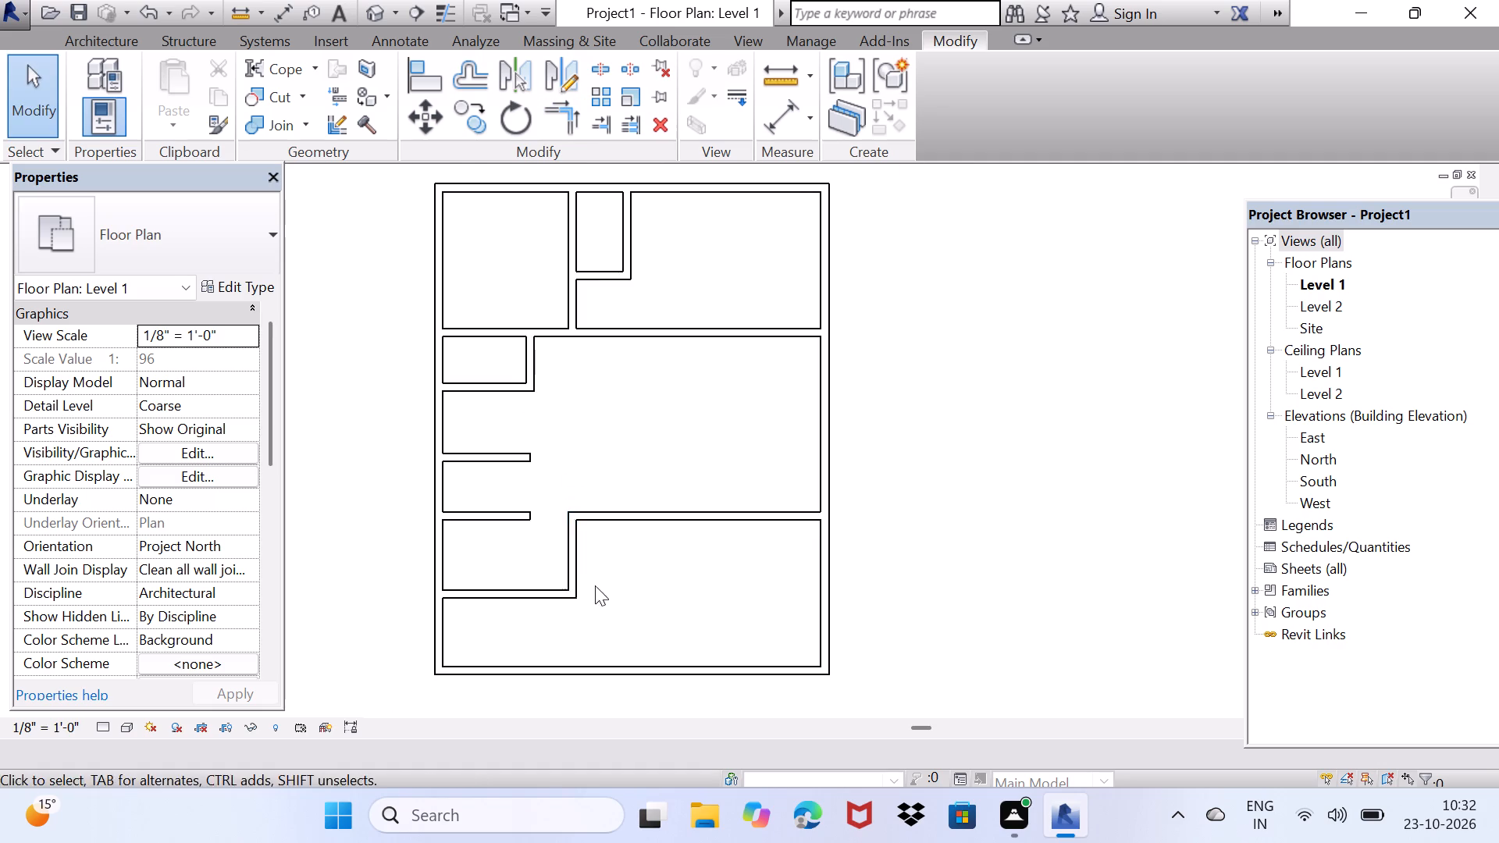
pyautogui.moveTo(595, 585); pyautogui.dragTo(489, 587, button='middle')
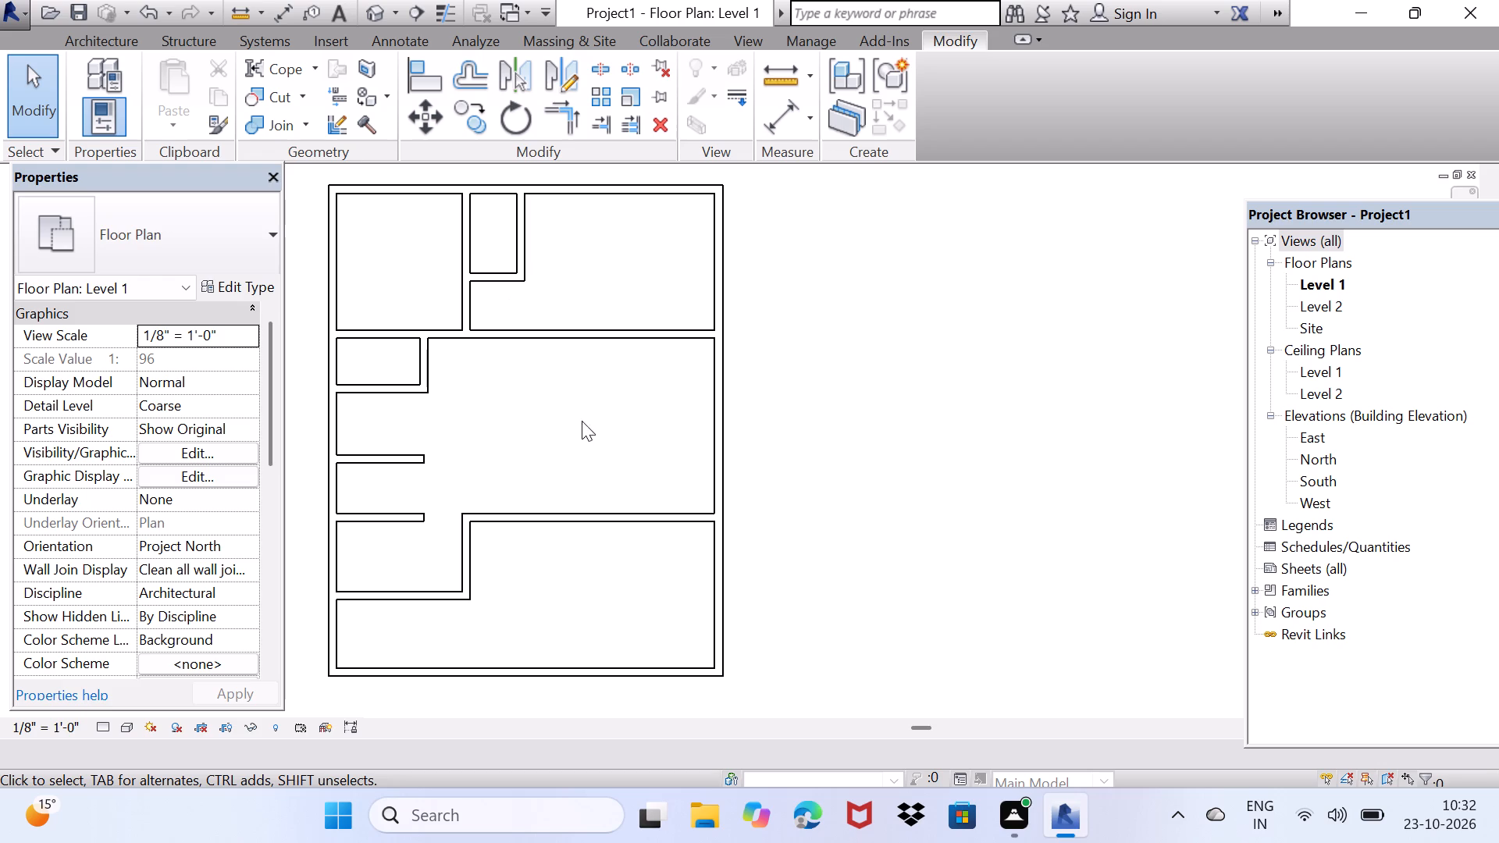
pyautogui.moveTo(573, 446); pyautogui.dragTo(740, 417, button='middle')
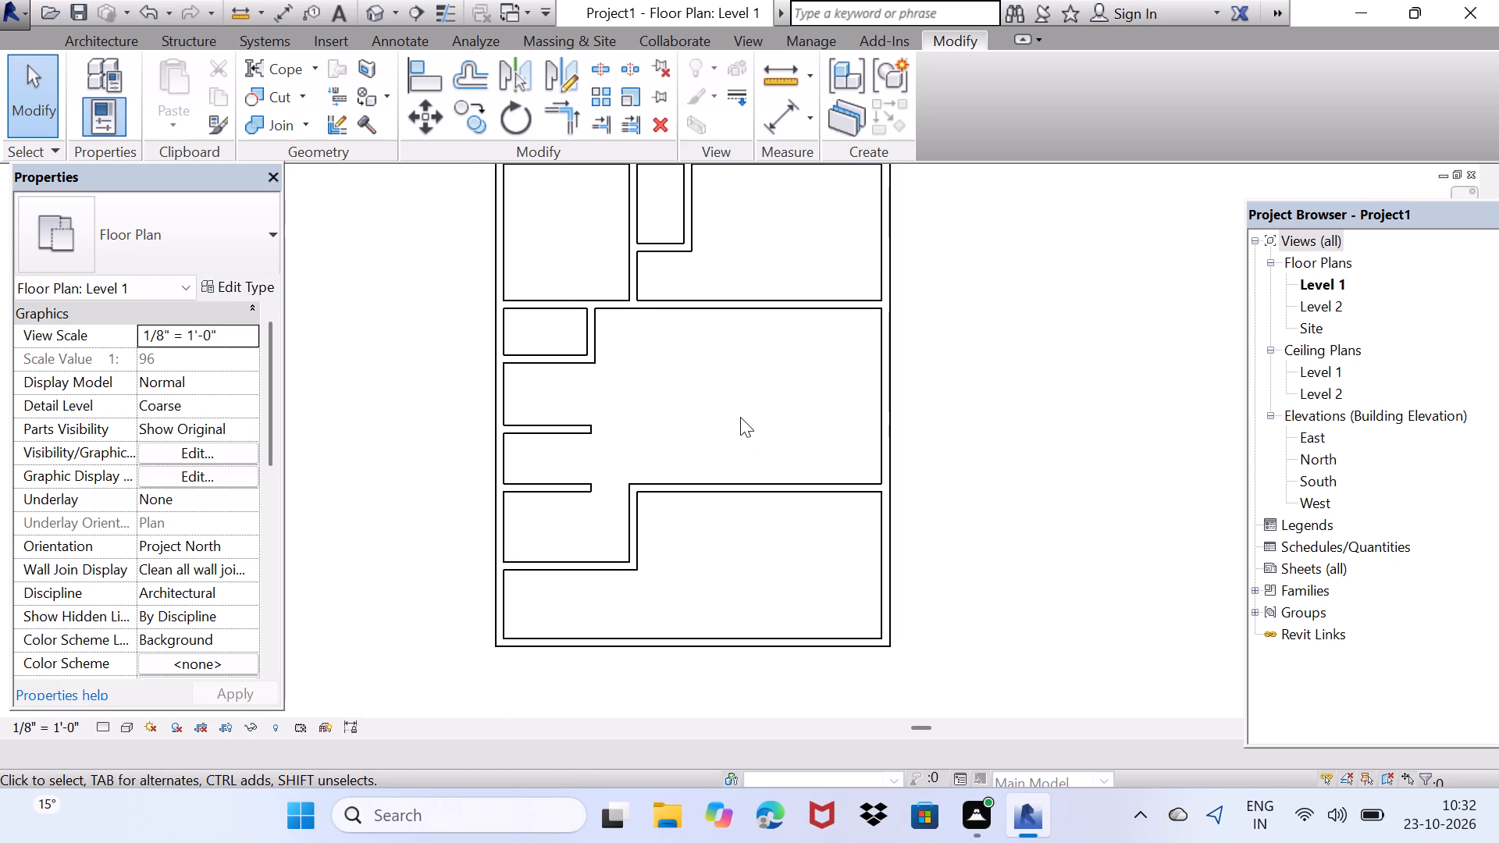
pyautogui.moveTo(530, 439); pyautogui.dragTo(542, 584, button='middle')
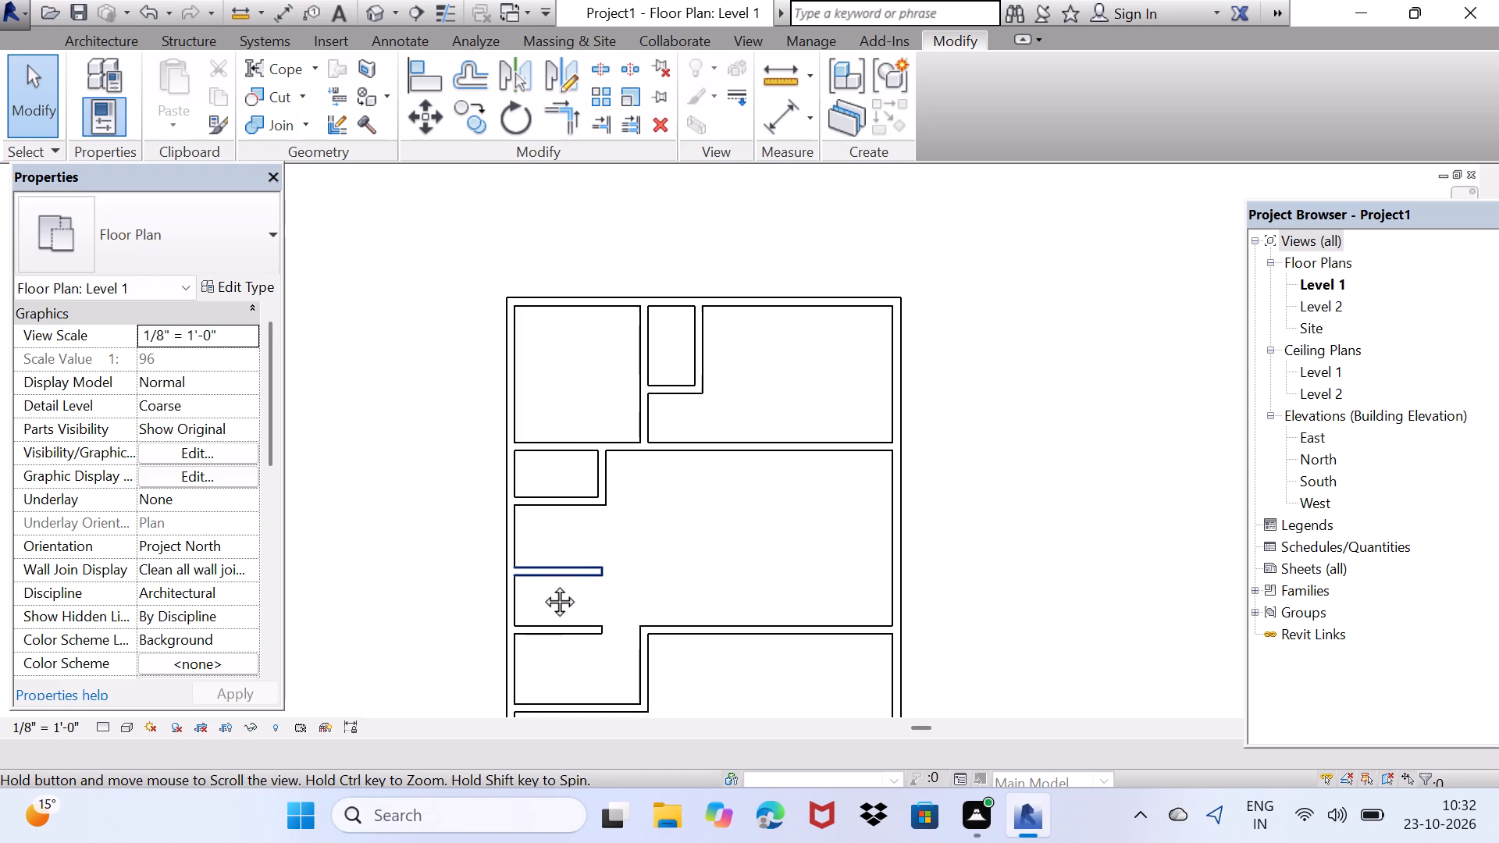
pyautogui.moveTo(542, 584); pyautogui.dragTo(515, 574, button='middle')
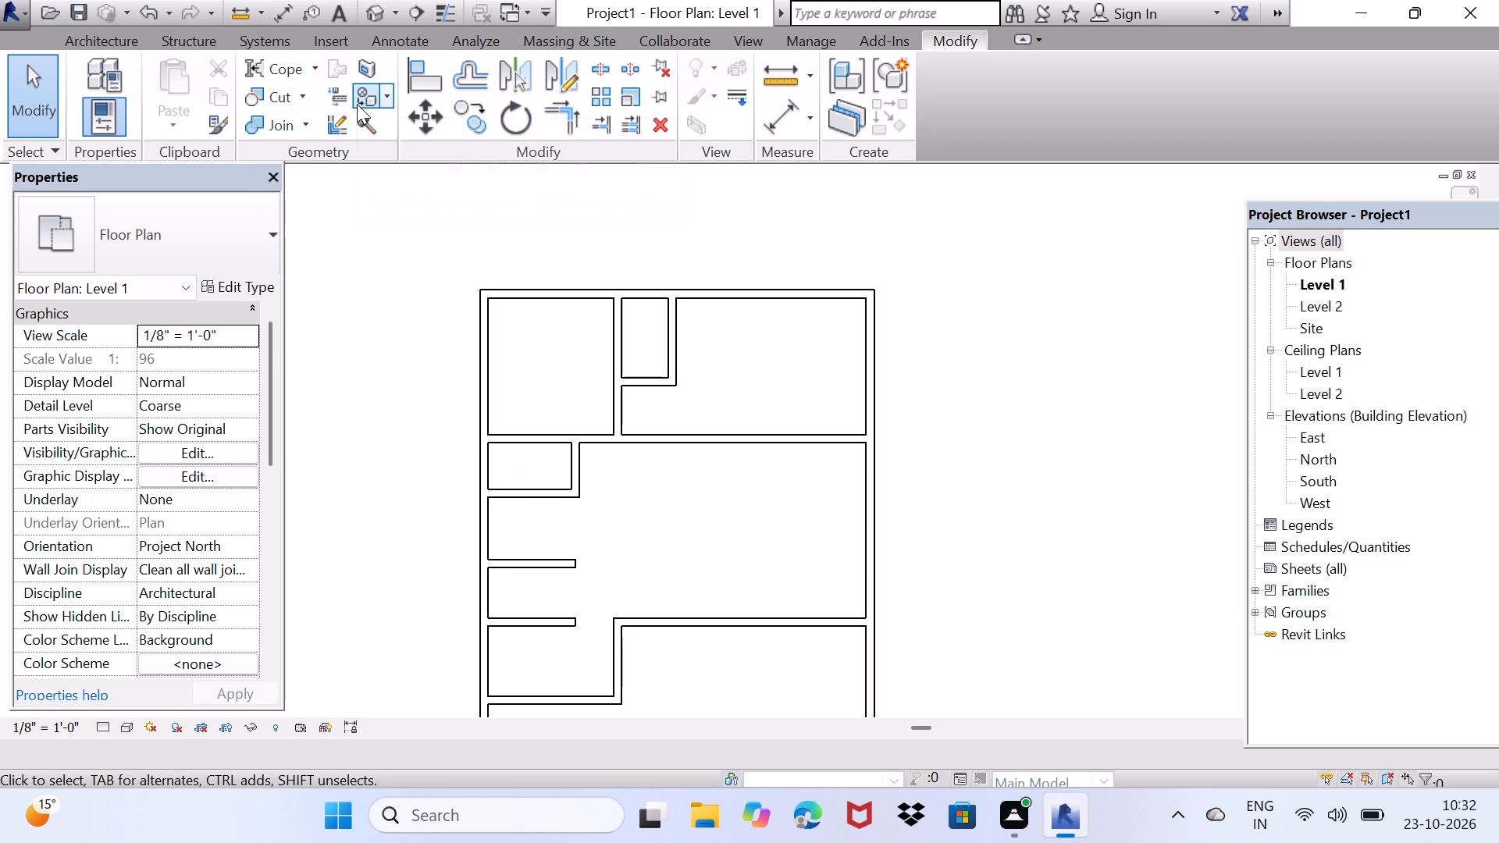
# Load the residential door family Door-Interior-Single-5_Panel_Vert-Wood in type 12" x 80" for placement.
pyautogui.click(93, 29)
pyautogui.click(104, 48)
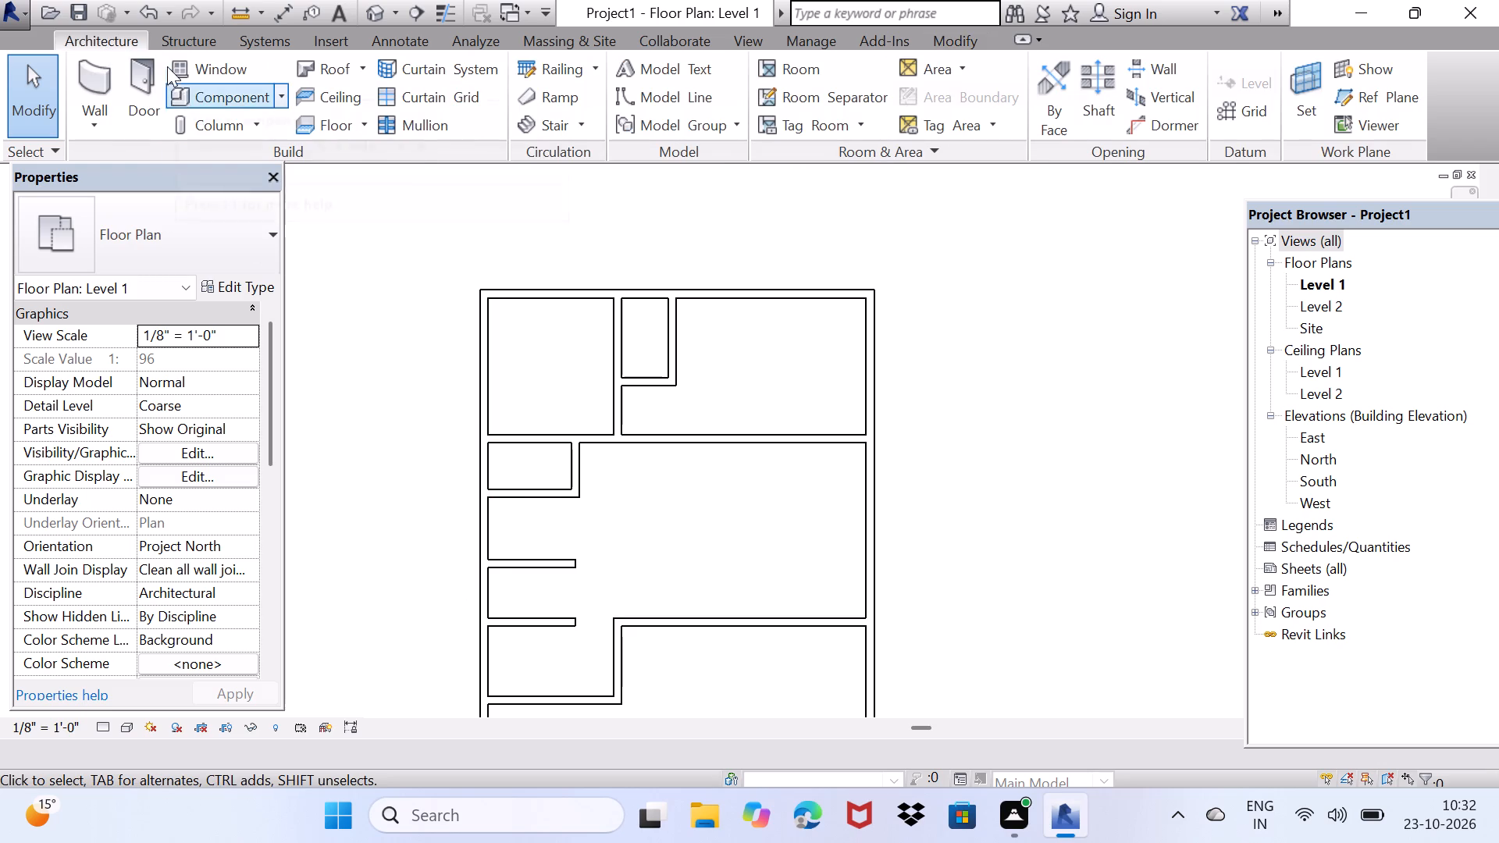
pyautogui.click(147, 66)
pyautogui.doubleClick(147, 66)
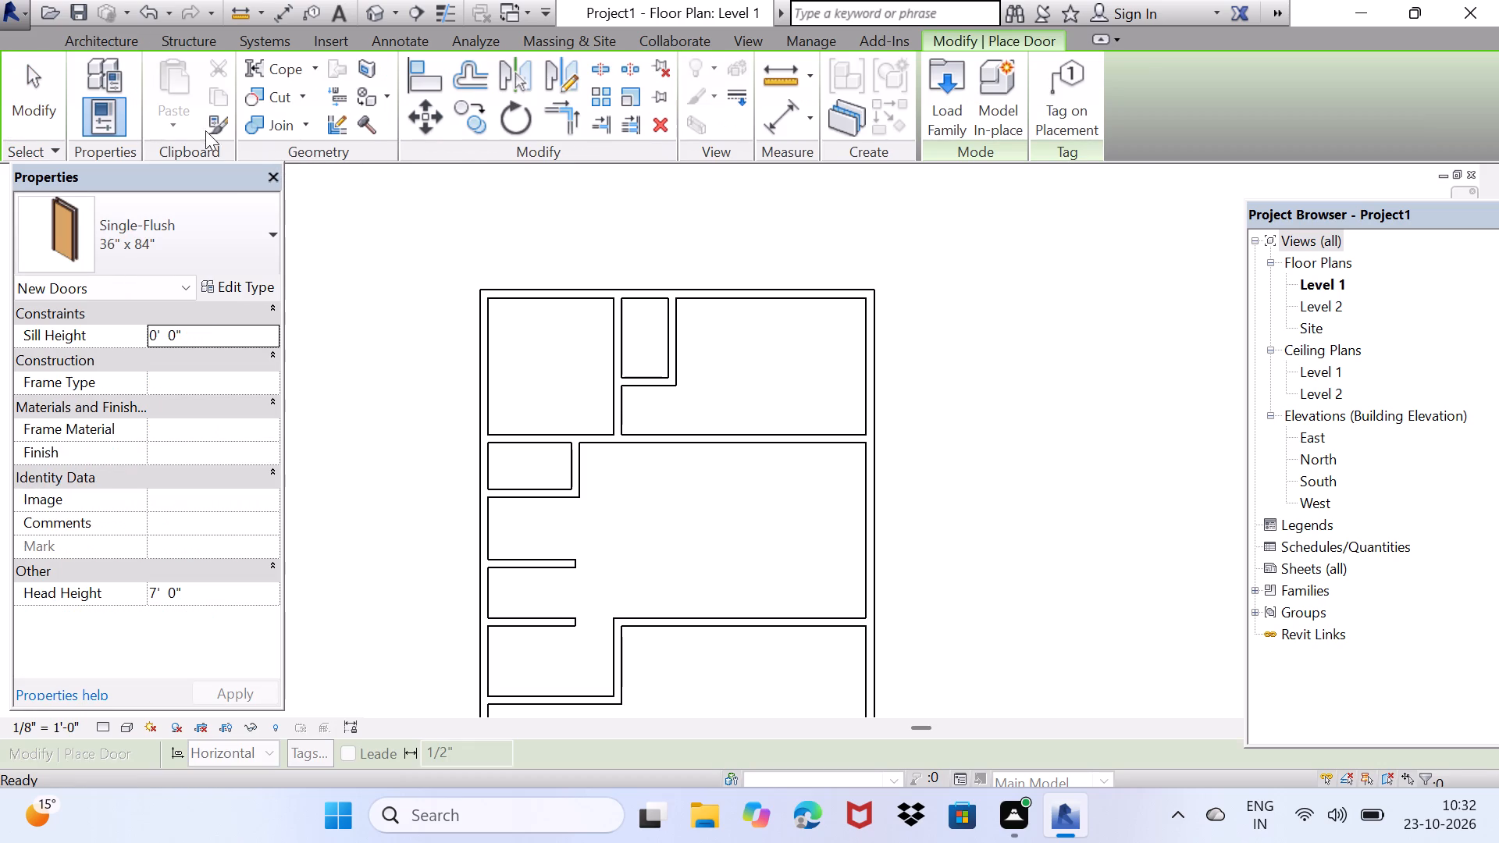
pyautogui.click(936, 66)
pyautogui.click(936, 66)
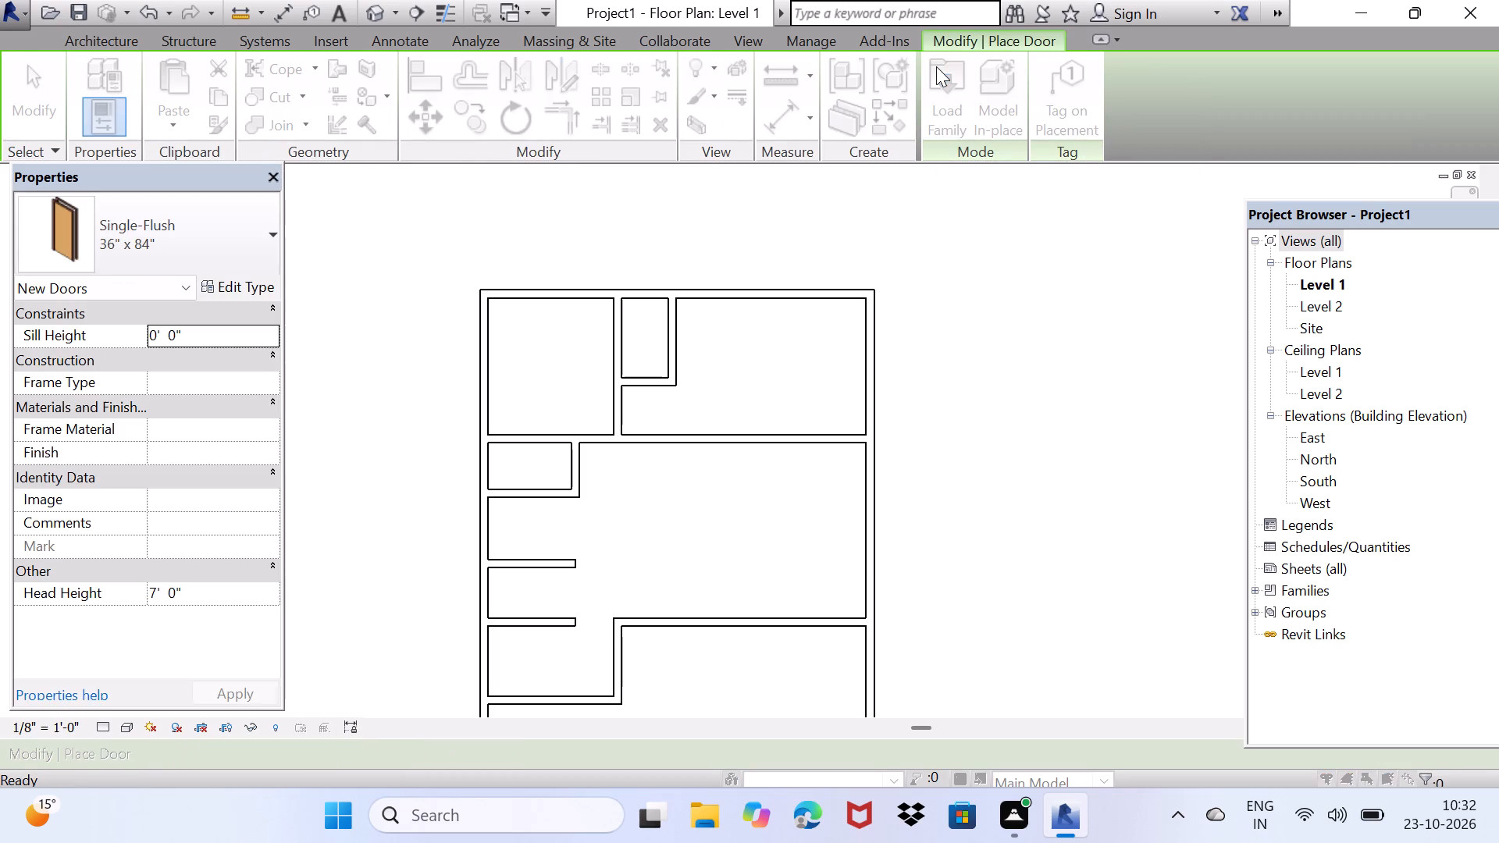
pyautogui.scroll(-2, 768, 319)
pyautogui.scroll(2, 789, 325)
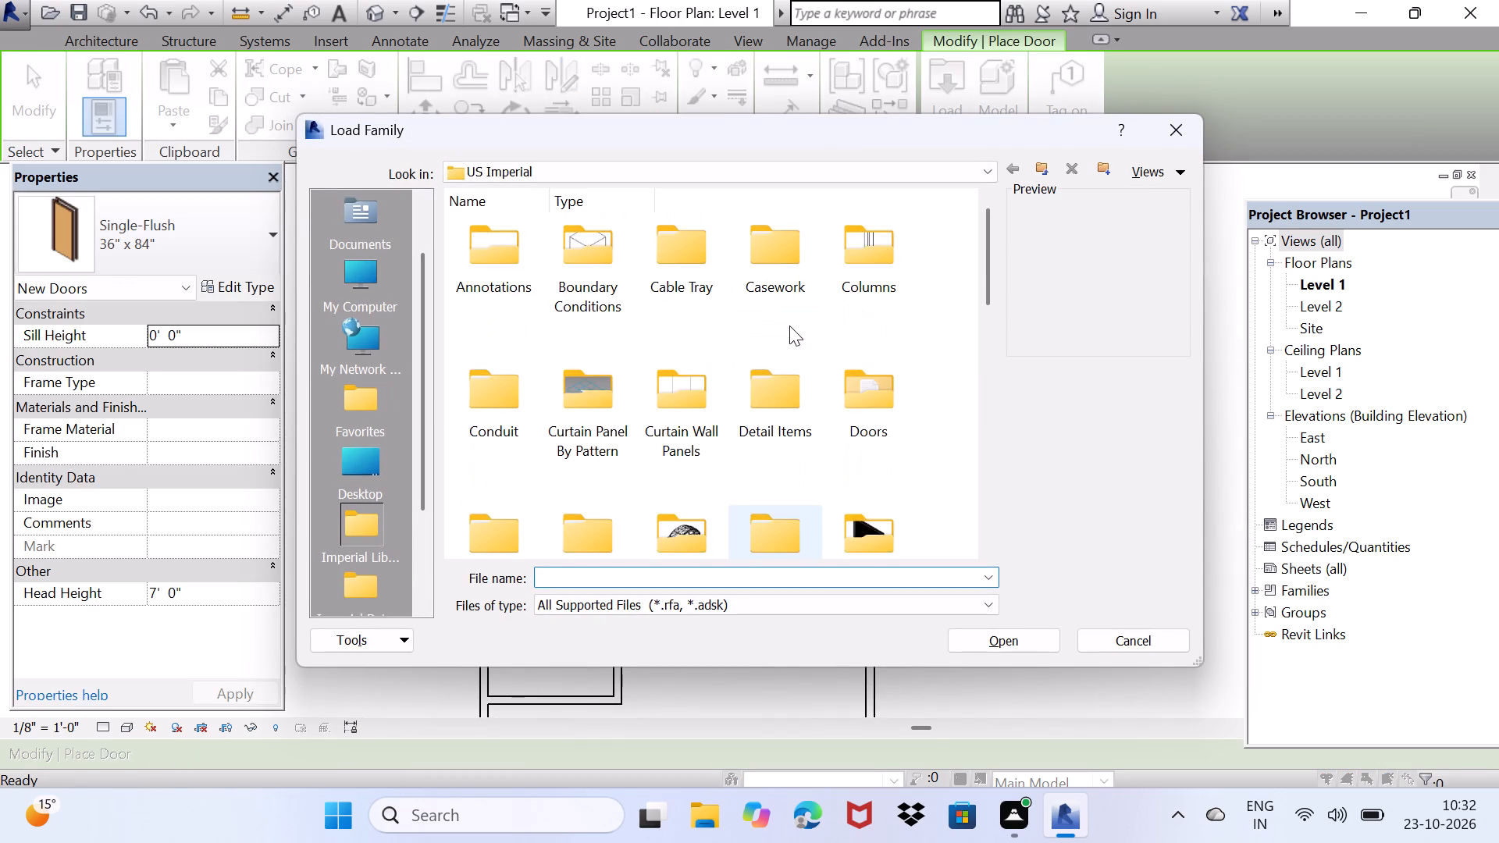
pyautogui.scroll(-1, 789, 325)
pyautogui.scroll(1, 854, 296)
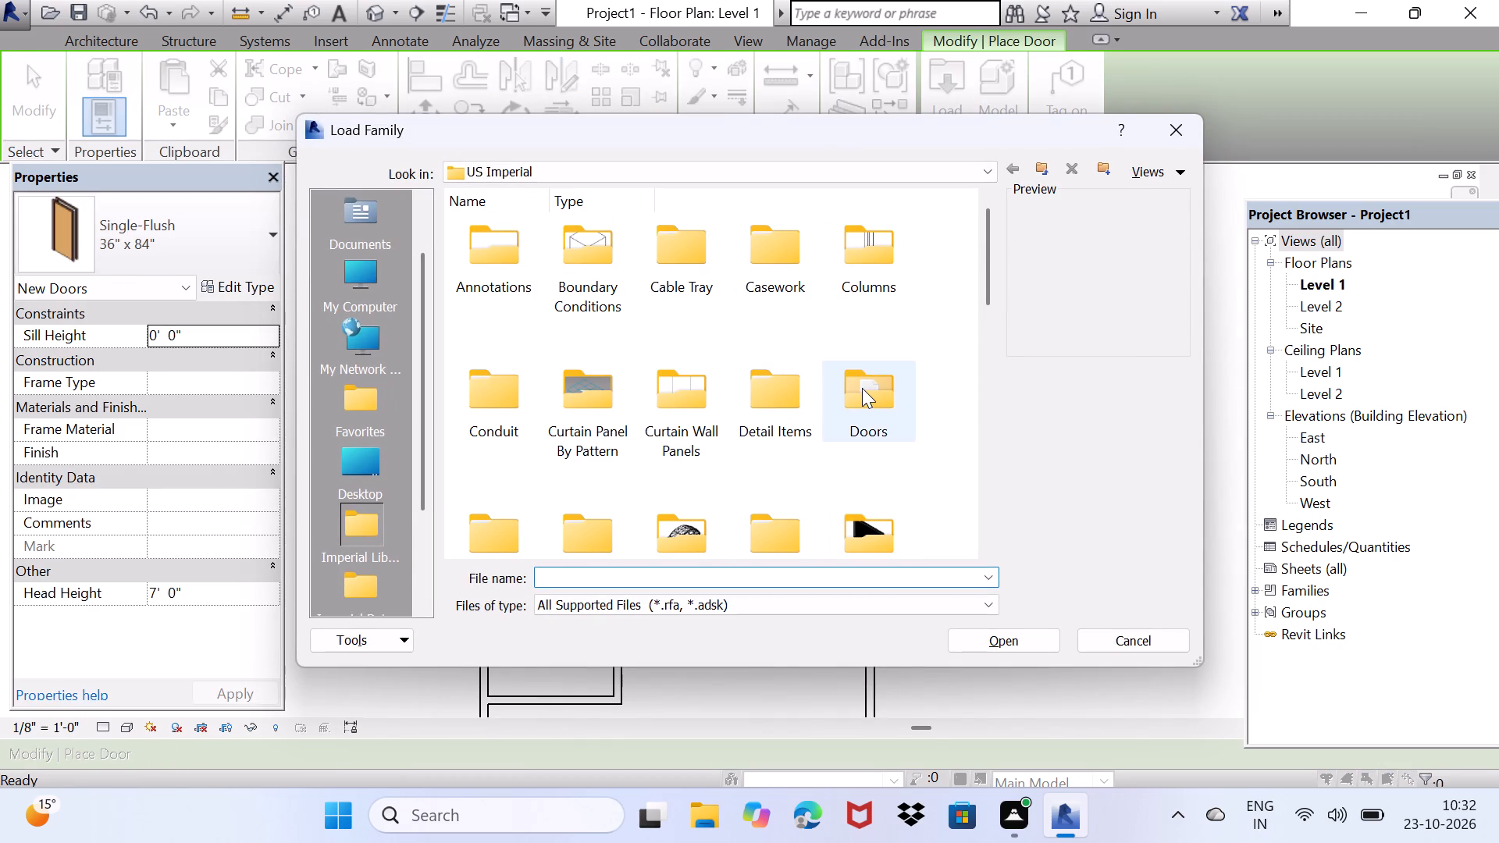
pyautogui.doubleClick(862, 388)
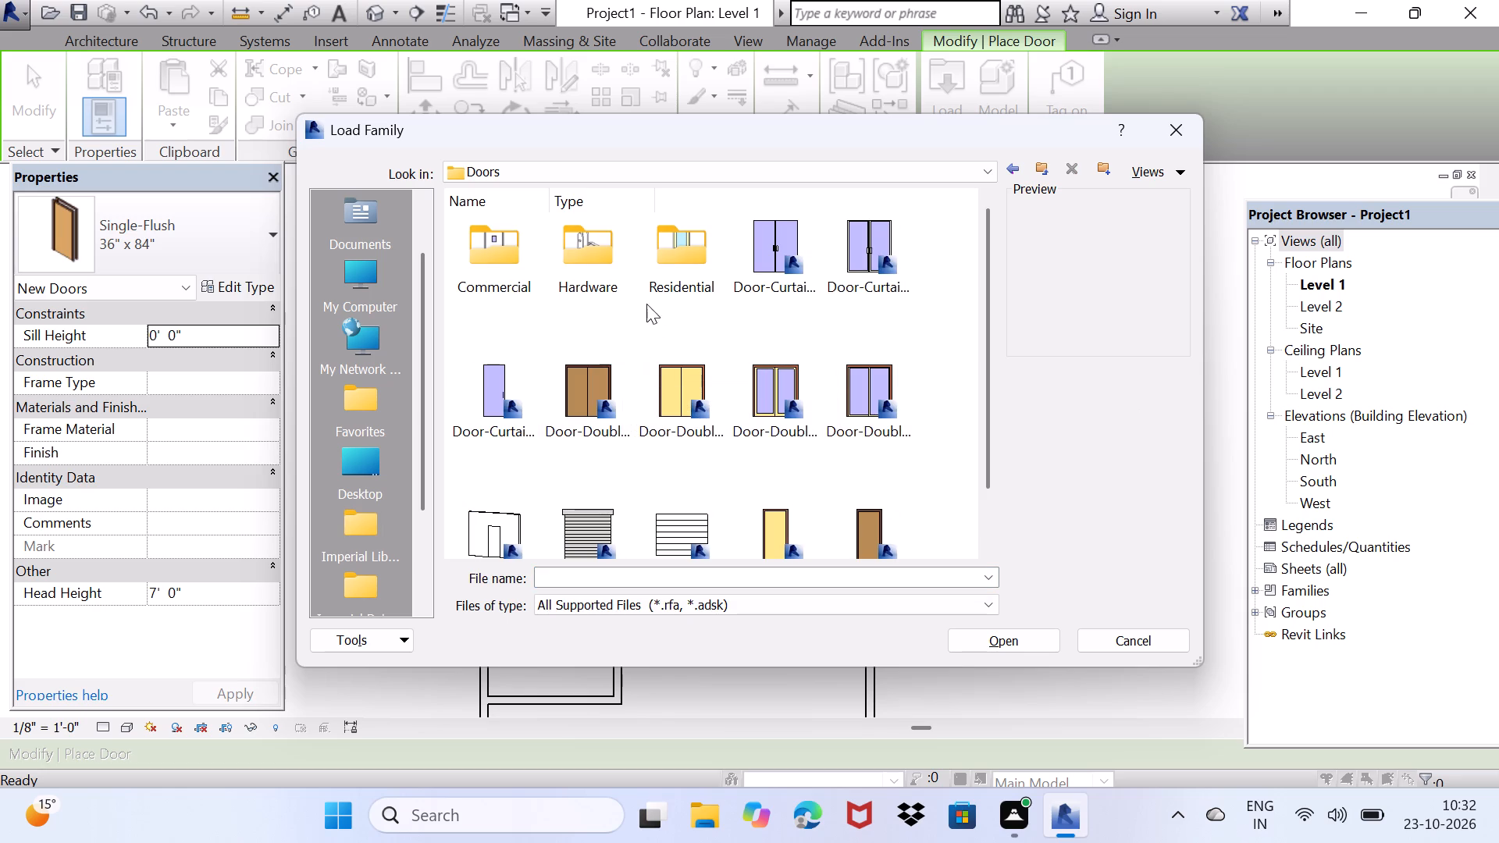
pyautogui.doubleClick(671, 272)
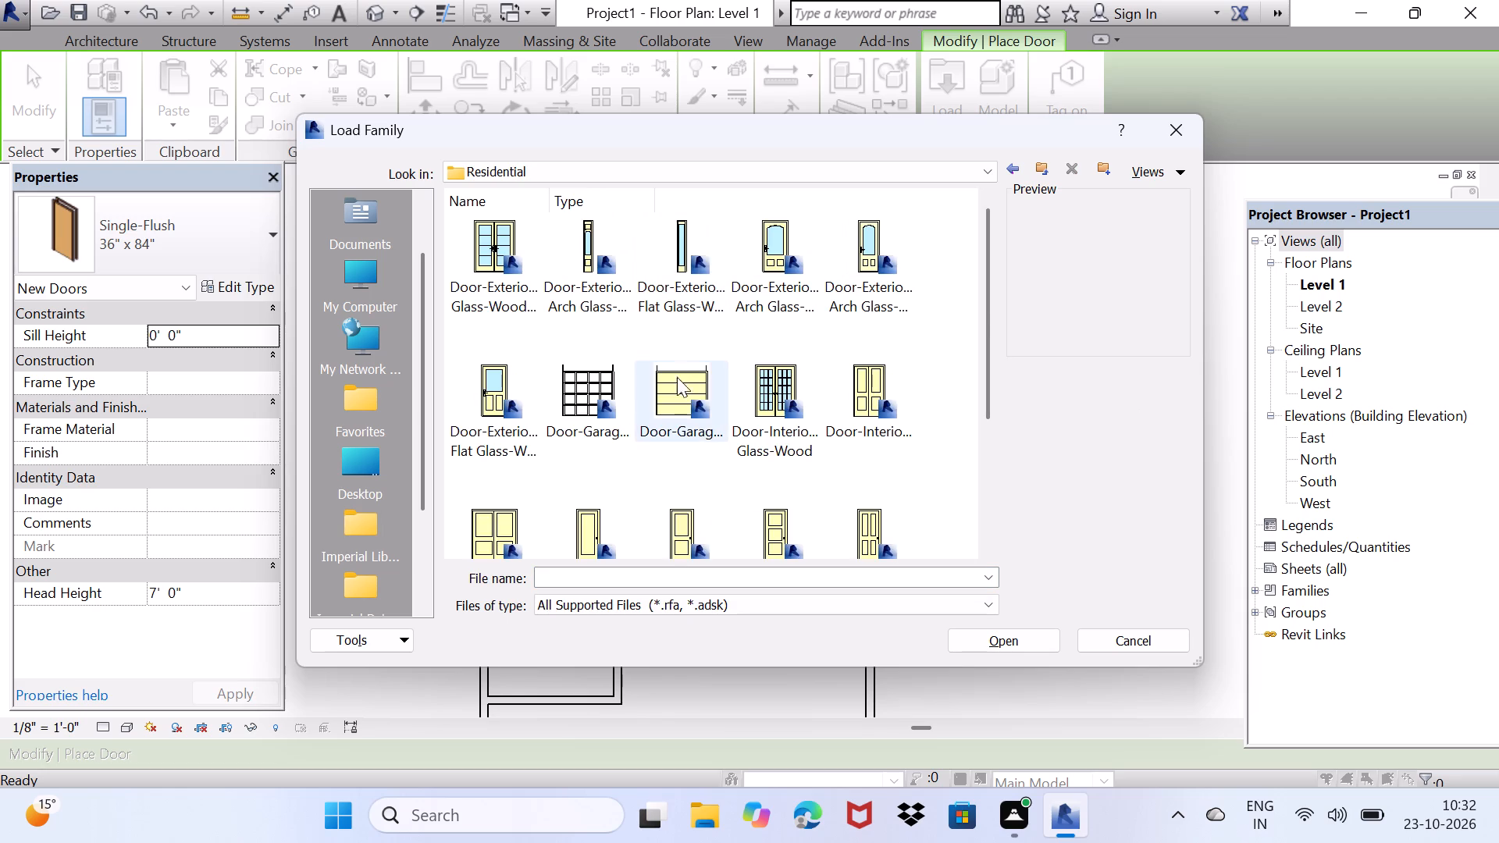
pyautogui.scroll(-1, 618, 370)
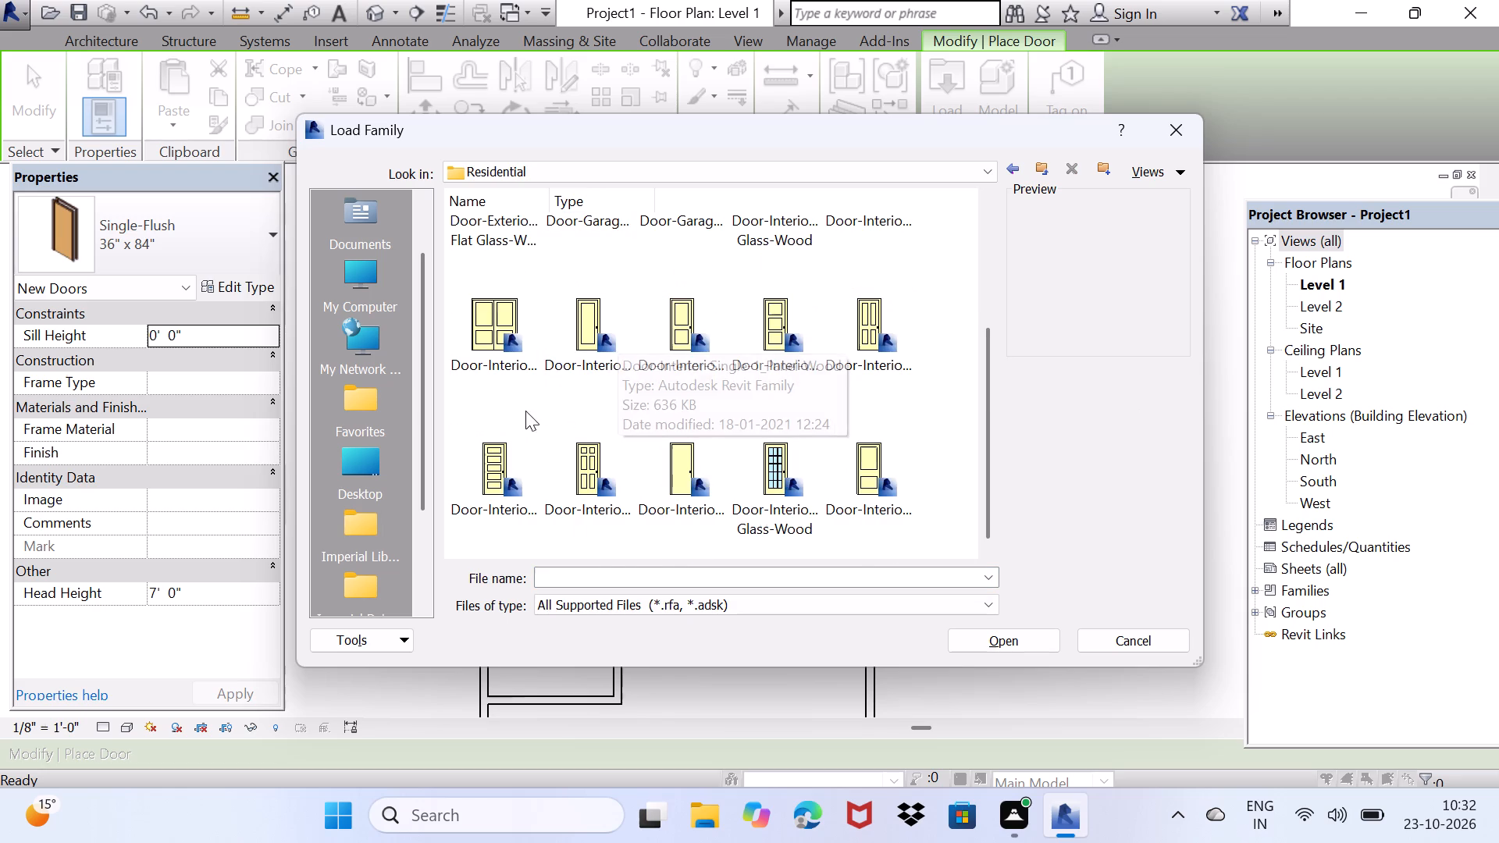
pyautogui.click(510, 448)
pyautogui.click(1005, 636)
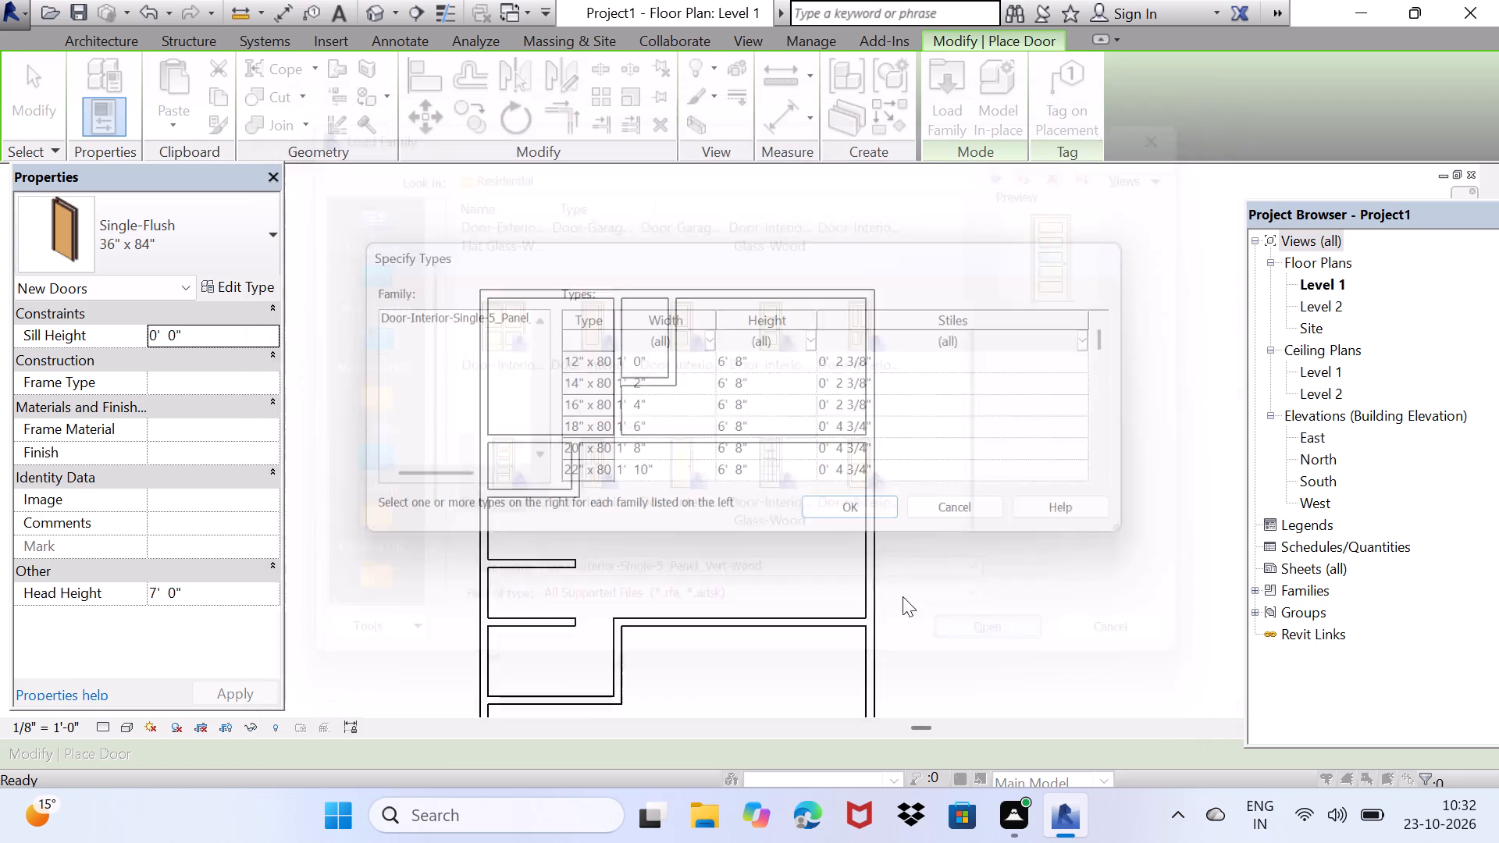
pyautogui.click(748, 366)
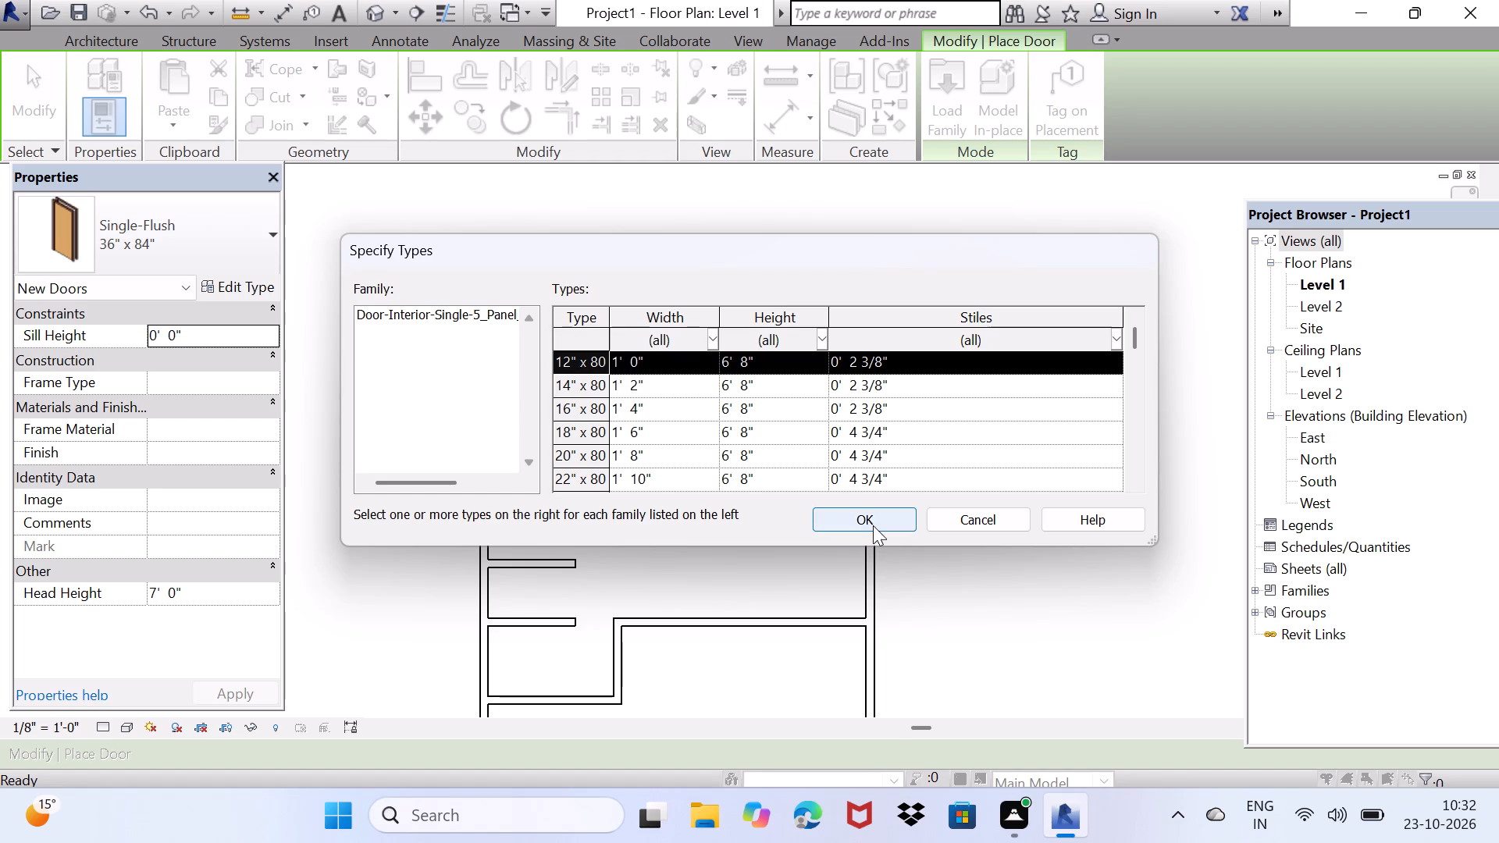
pyautogui.click(873, 525)
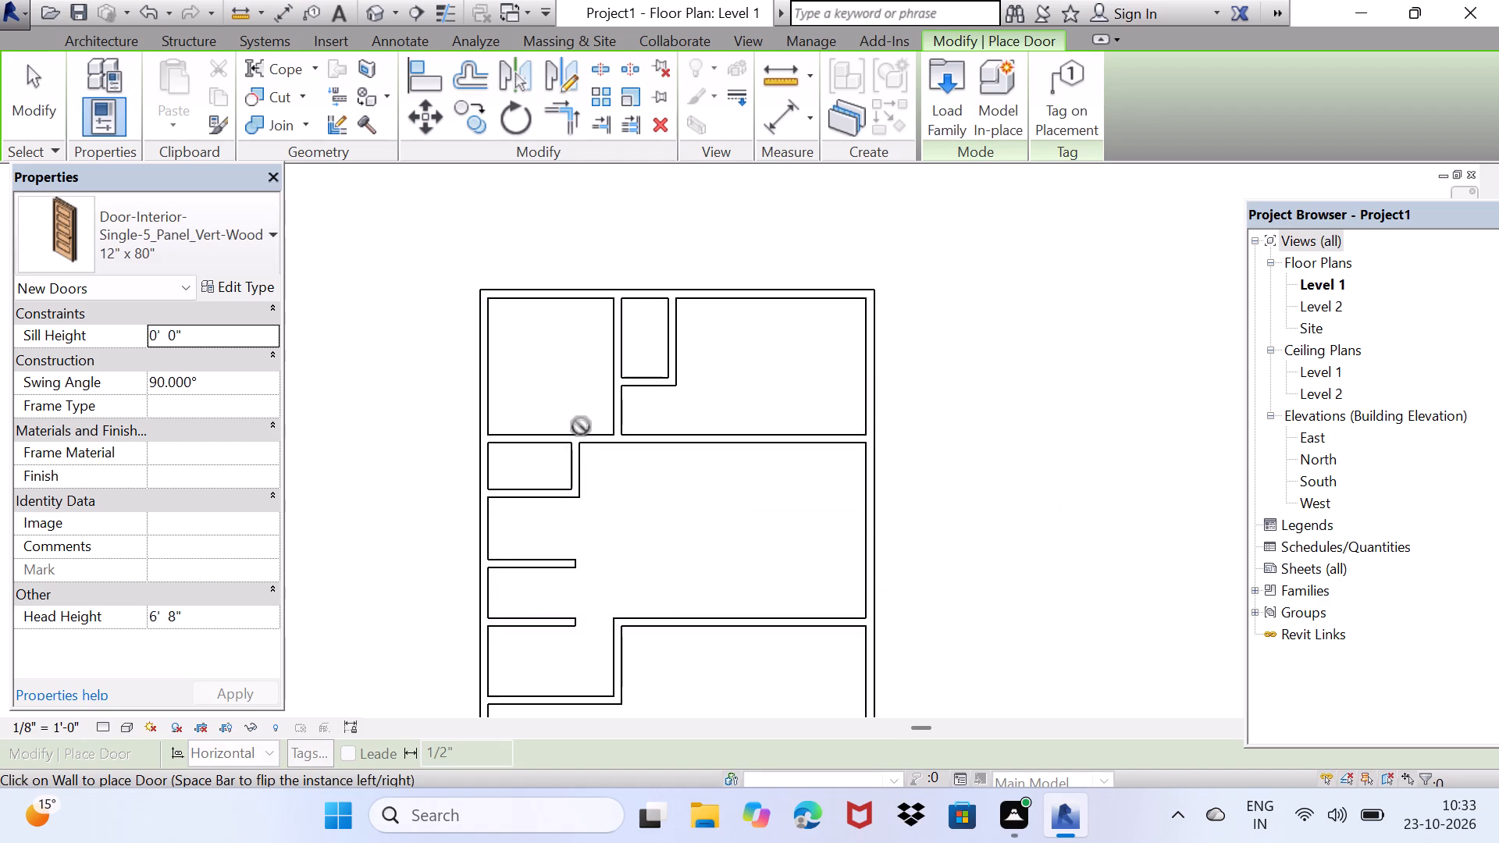
# Place two five-panel doors about 2' 9" apart in the horizontal partition, either side of the upper vertical partition, swinging into the upper rooms.
pyautogui.scroll(9, 582, 429)
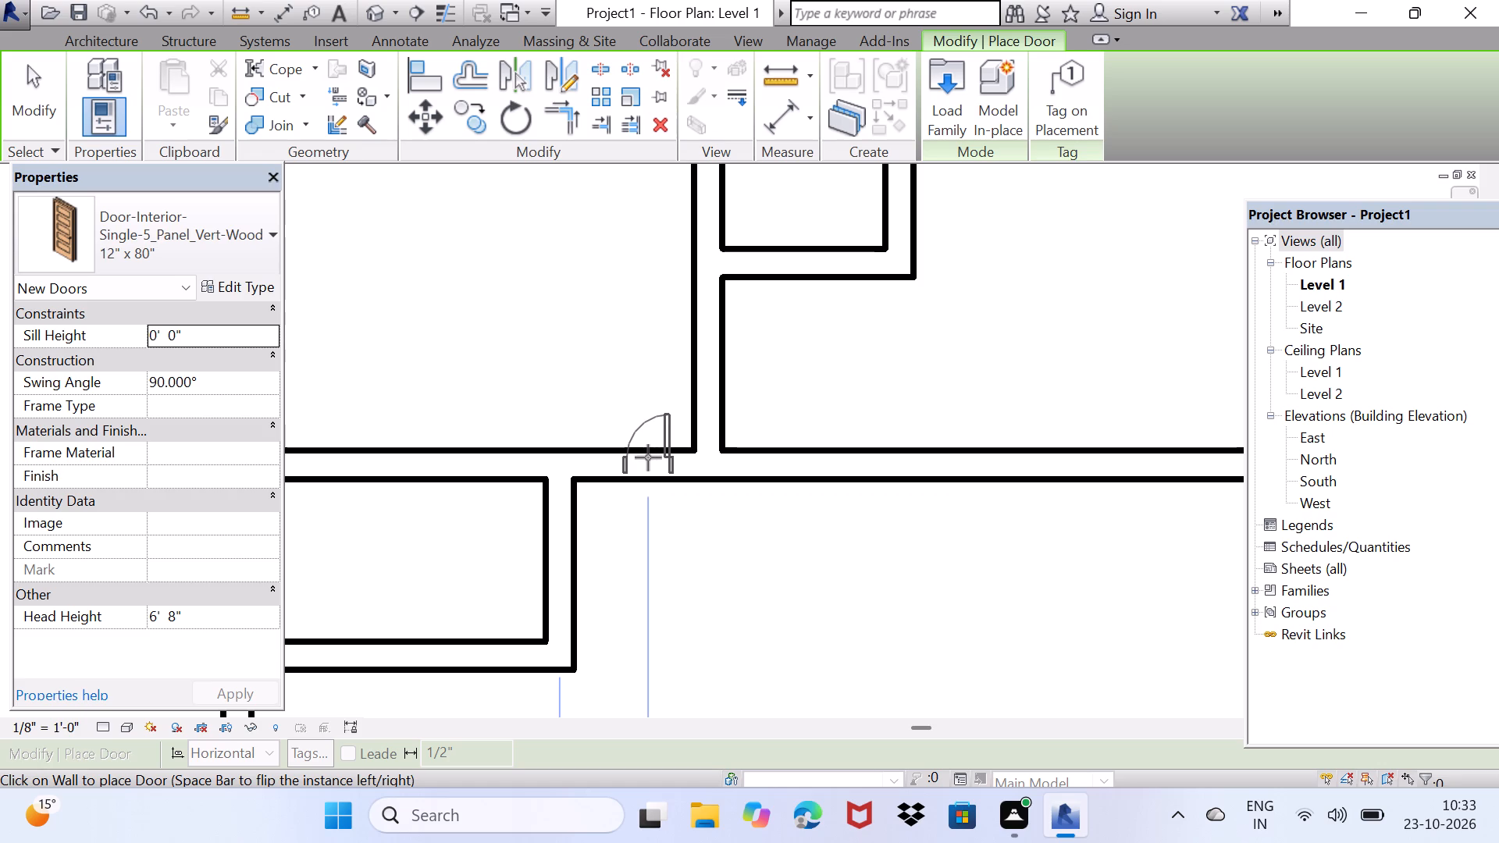
pyautogui.click(648, 457)
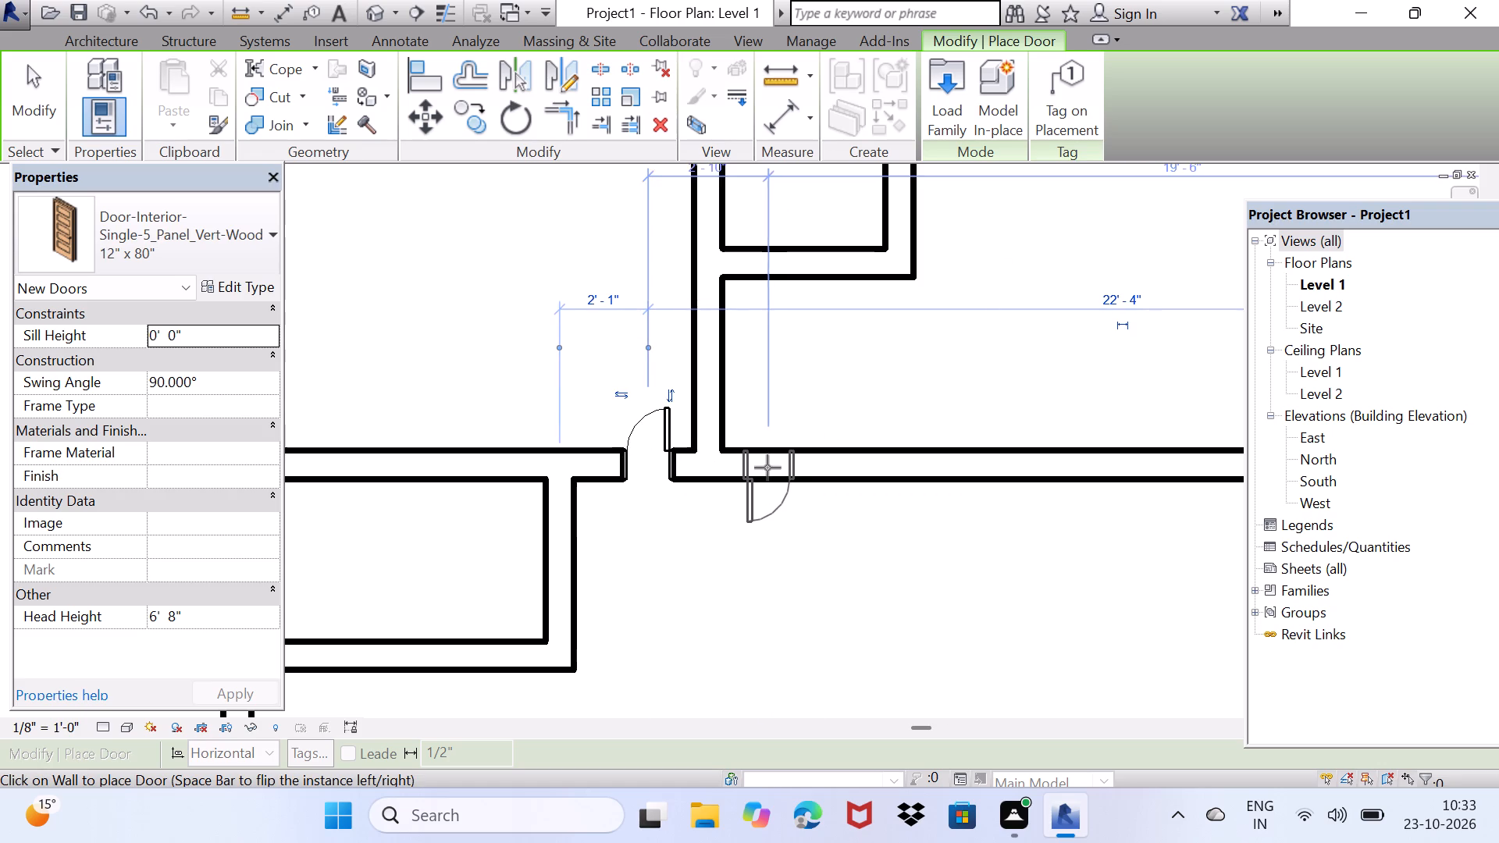
pyautogui.press('space')
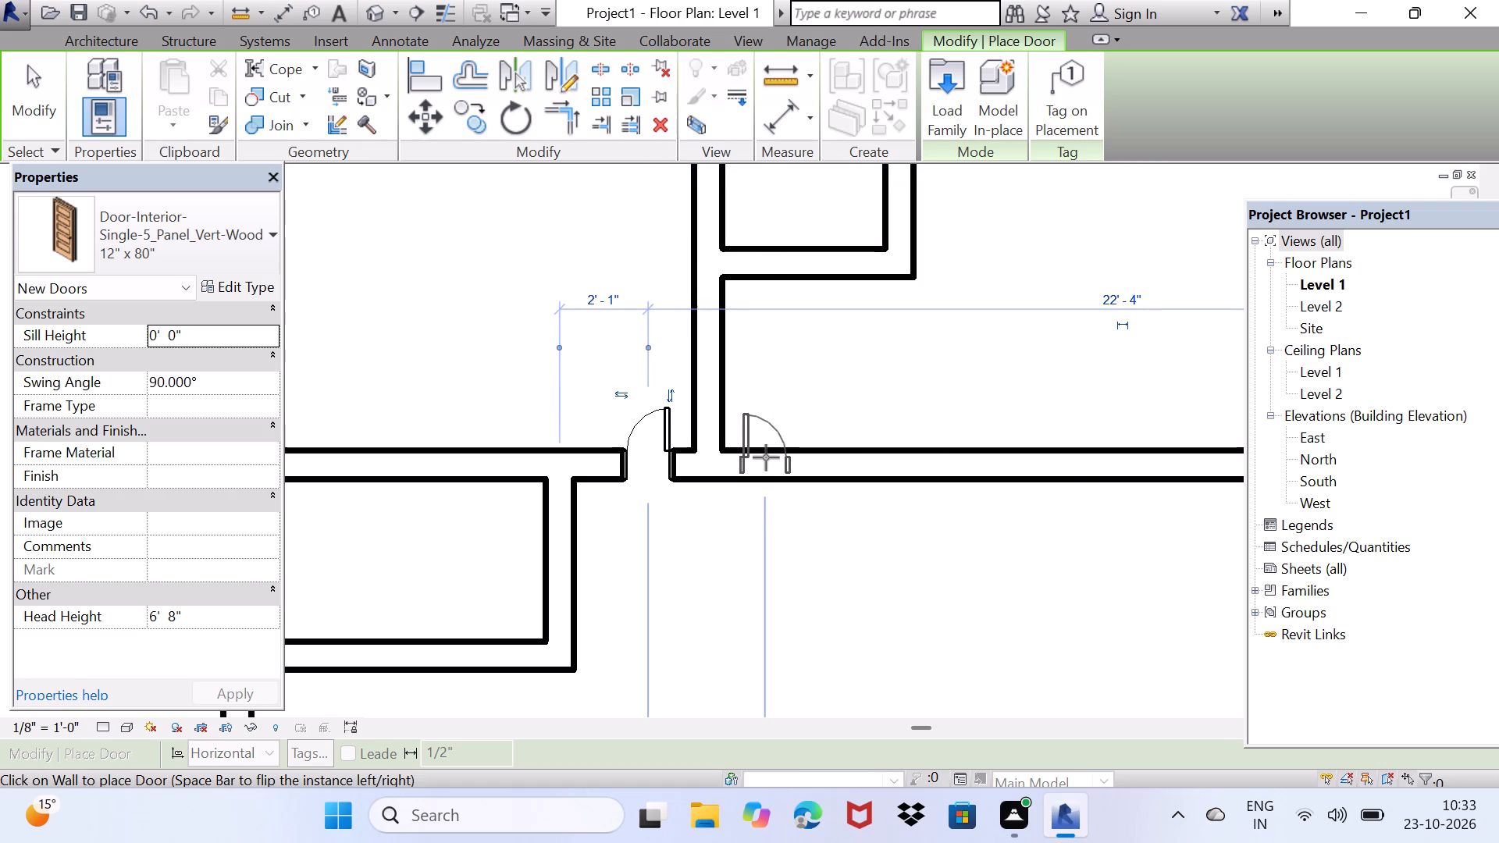
pyautogui.click(764, 457)
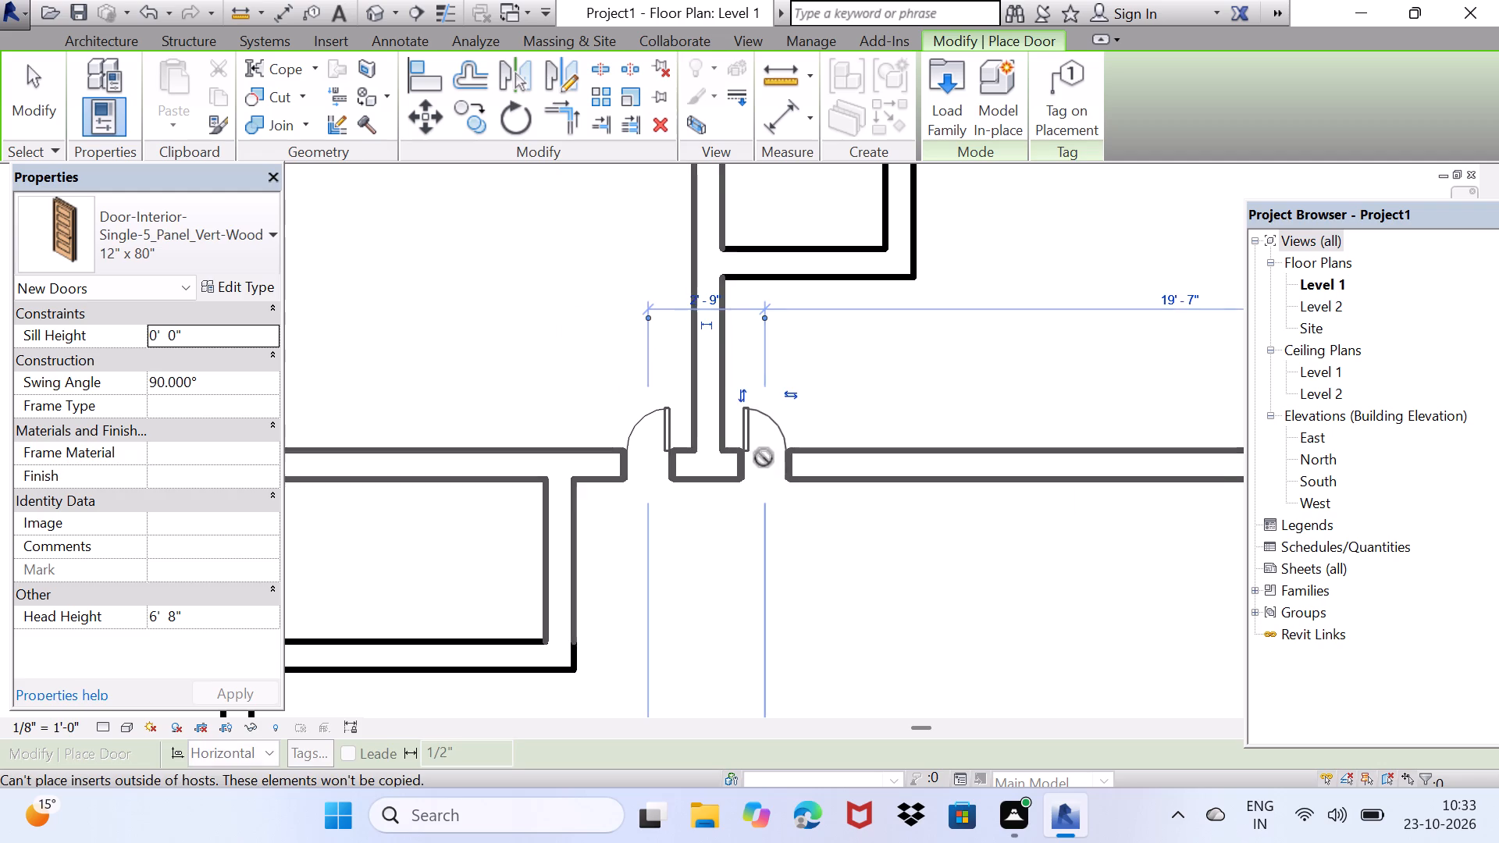
pyautogui.scroll(-4, 758, 447)
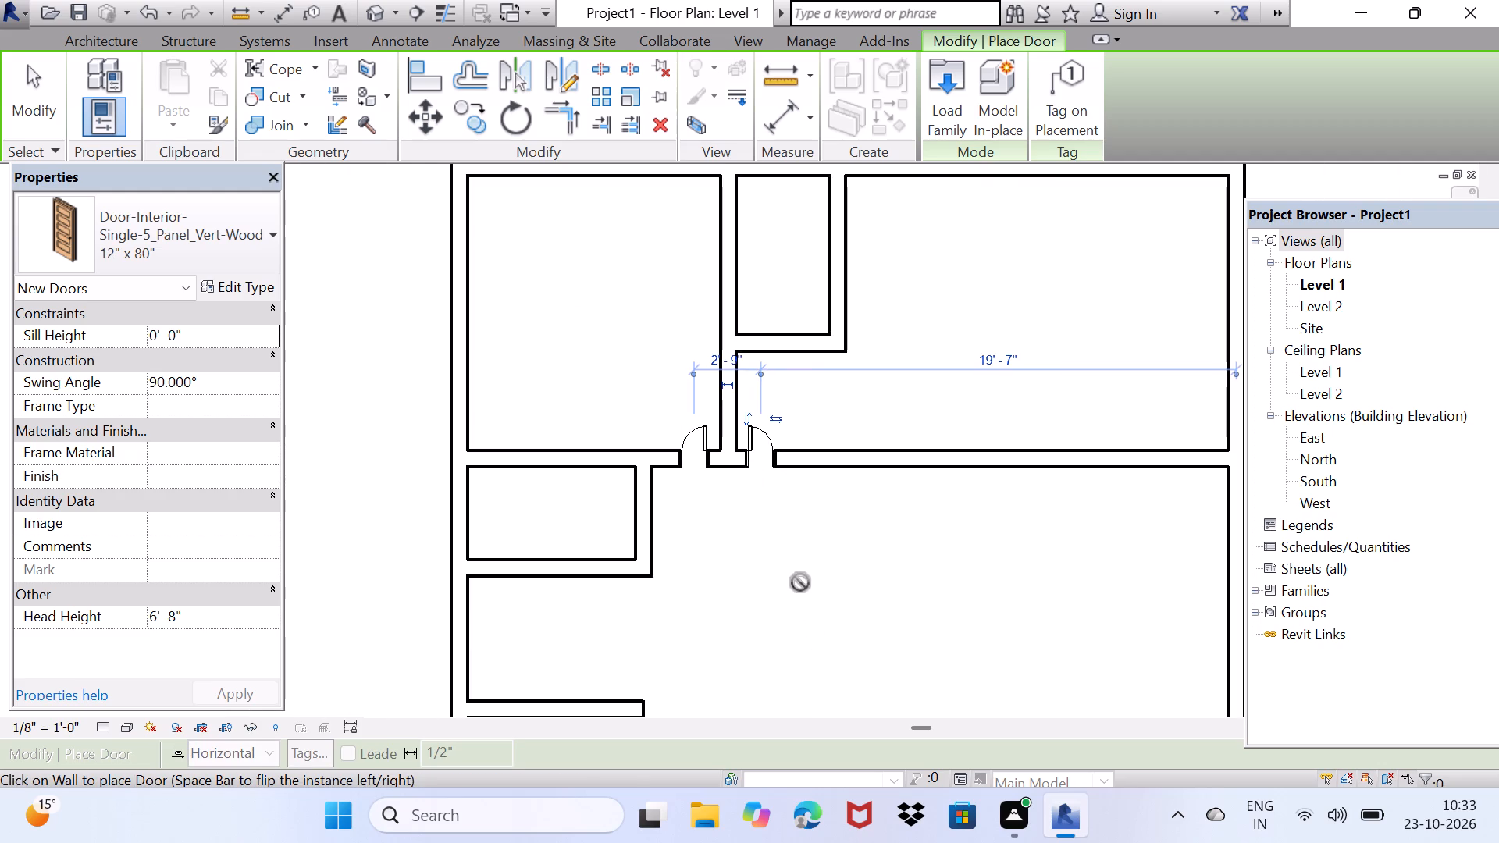
pyautogui.moveTo(800, 582); pyautogui.dragTo(739, 382, button='middle')
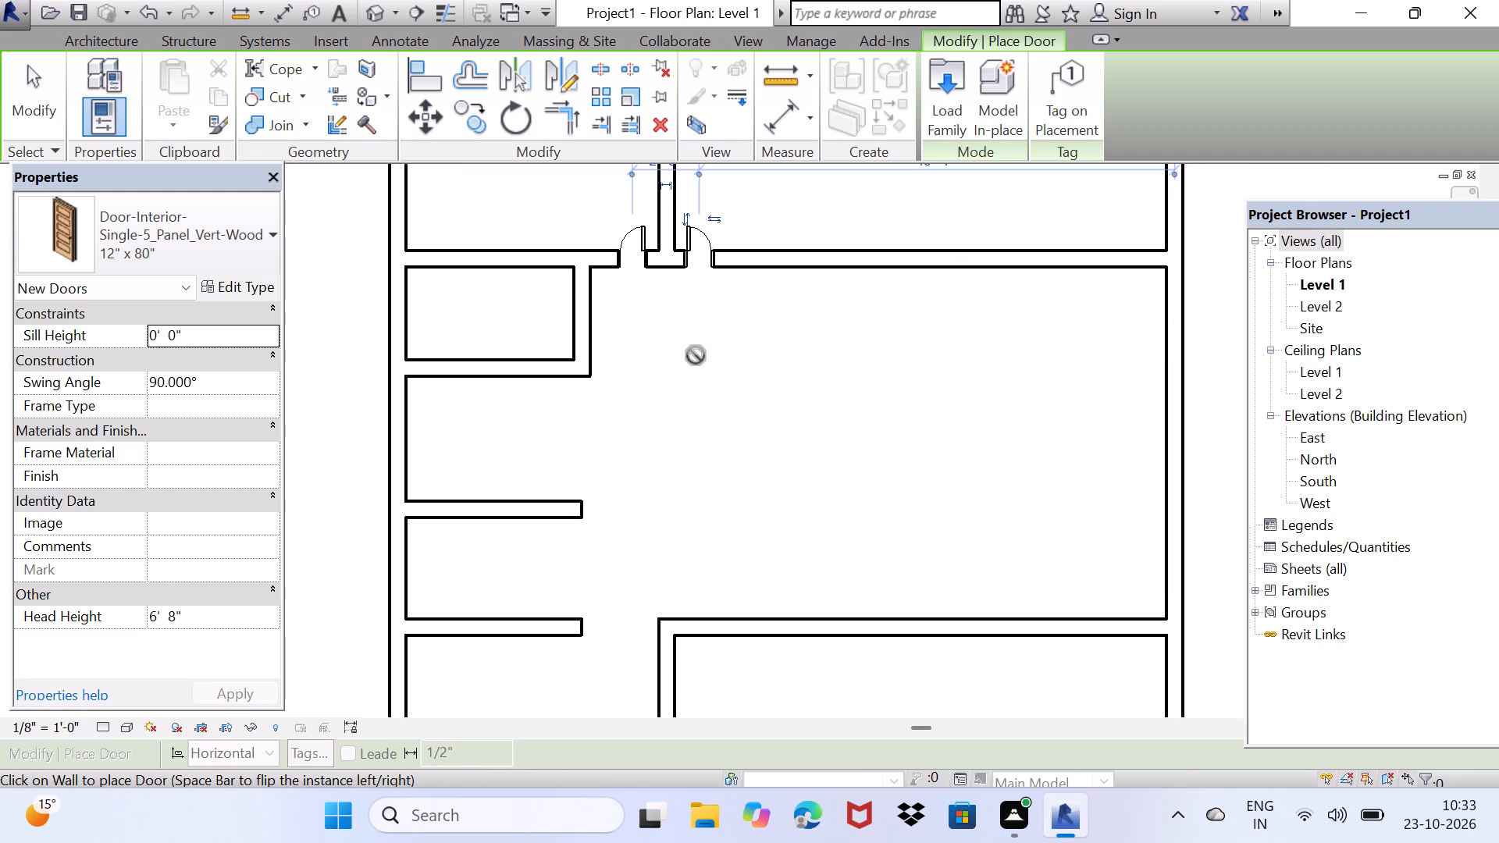
pyautogui.press('Escape')
pyautogui.press('Escape')
# Load the residential door family Door-Interior-Single-Flush_Panel-Wood in type 12" x 80" for placement.
pyautogui.scroll(1, 642, 344)
pyautogui.moveTo(632, 357); pyautogui.dragTo(555, 496, button='middle')
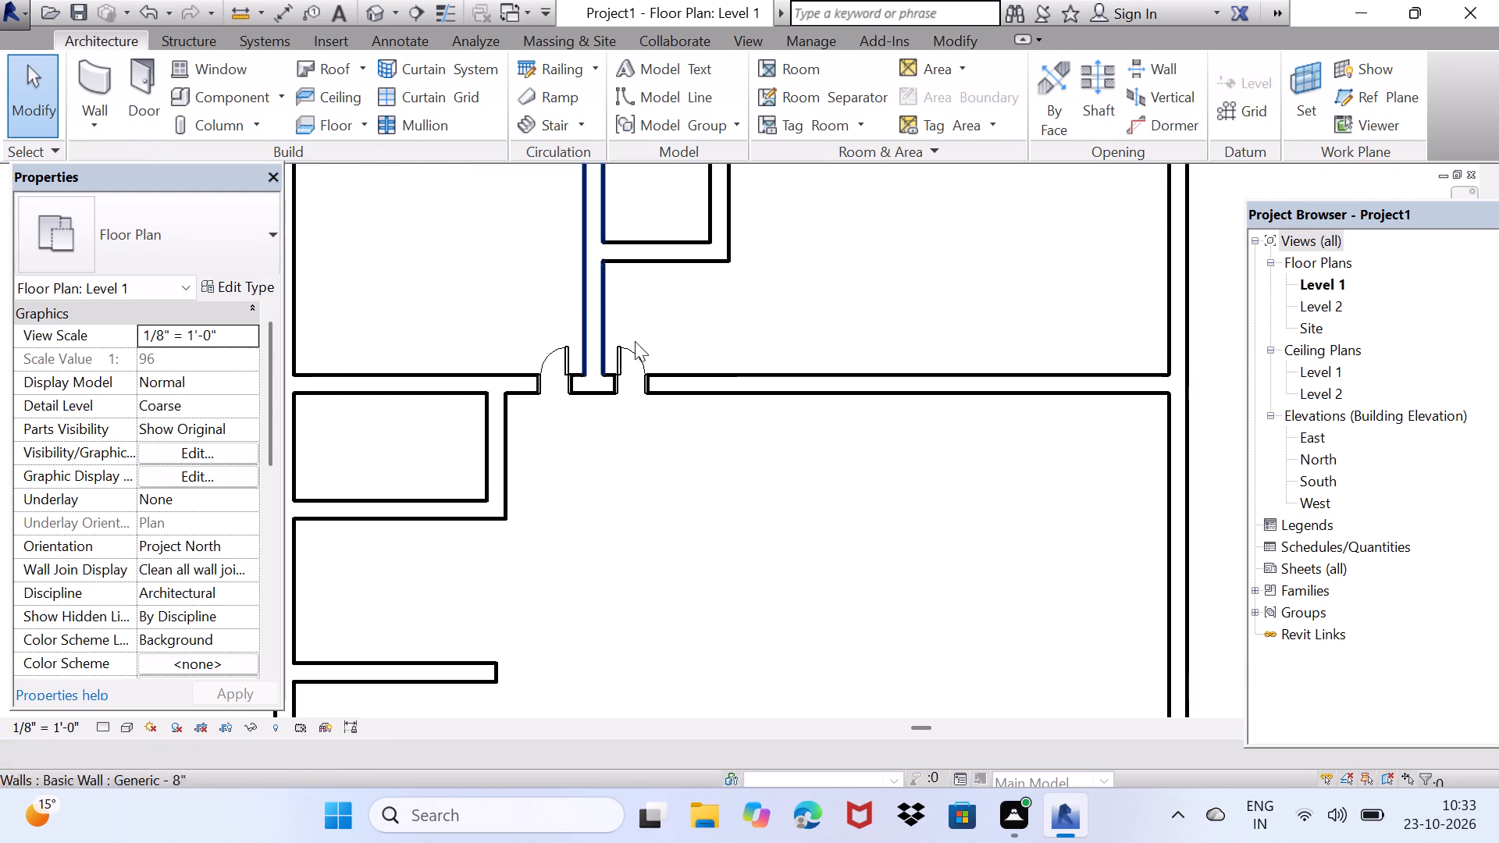
pyautogui.doubleClick(146, 68)
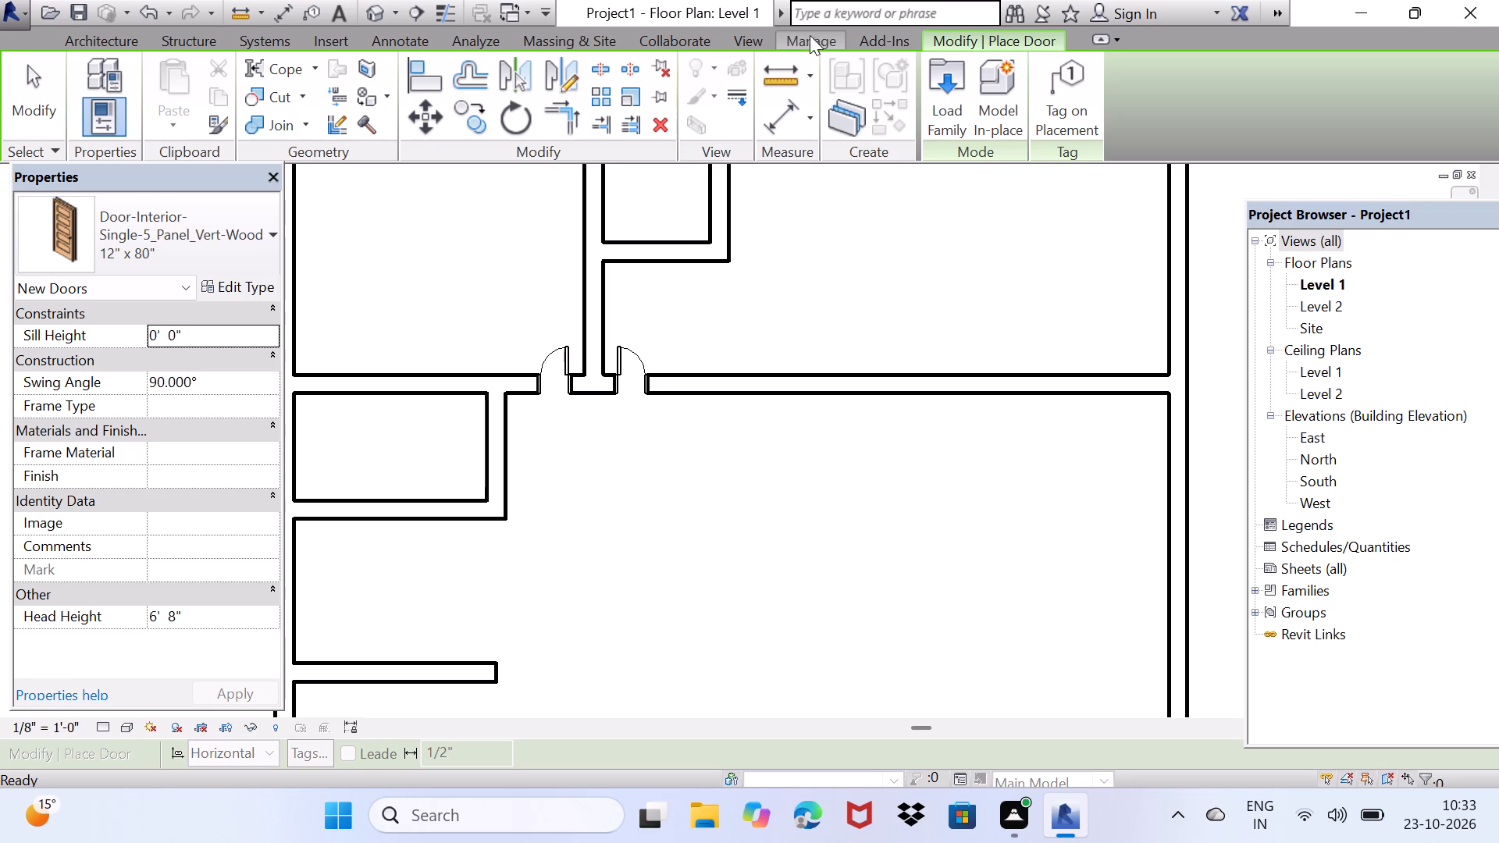
pyautogui.doubleClick(949, 73)
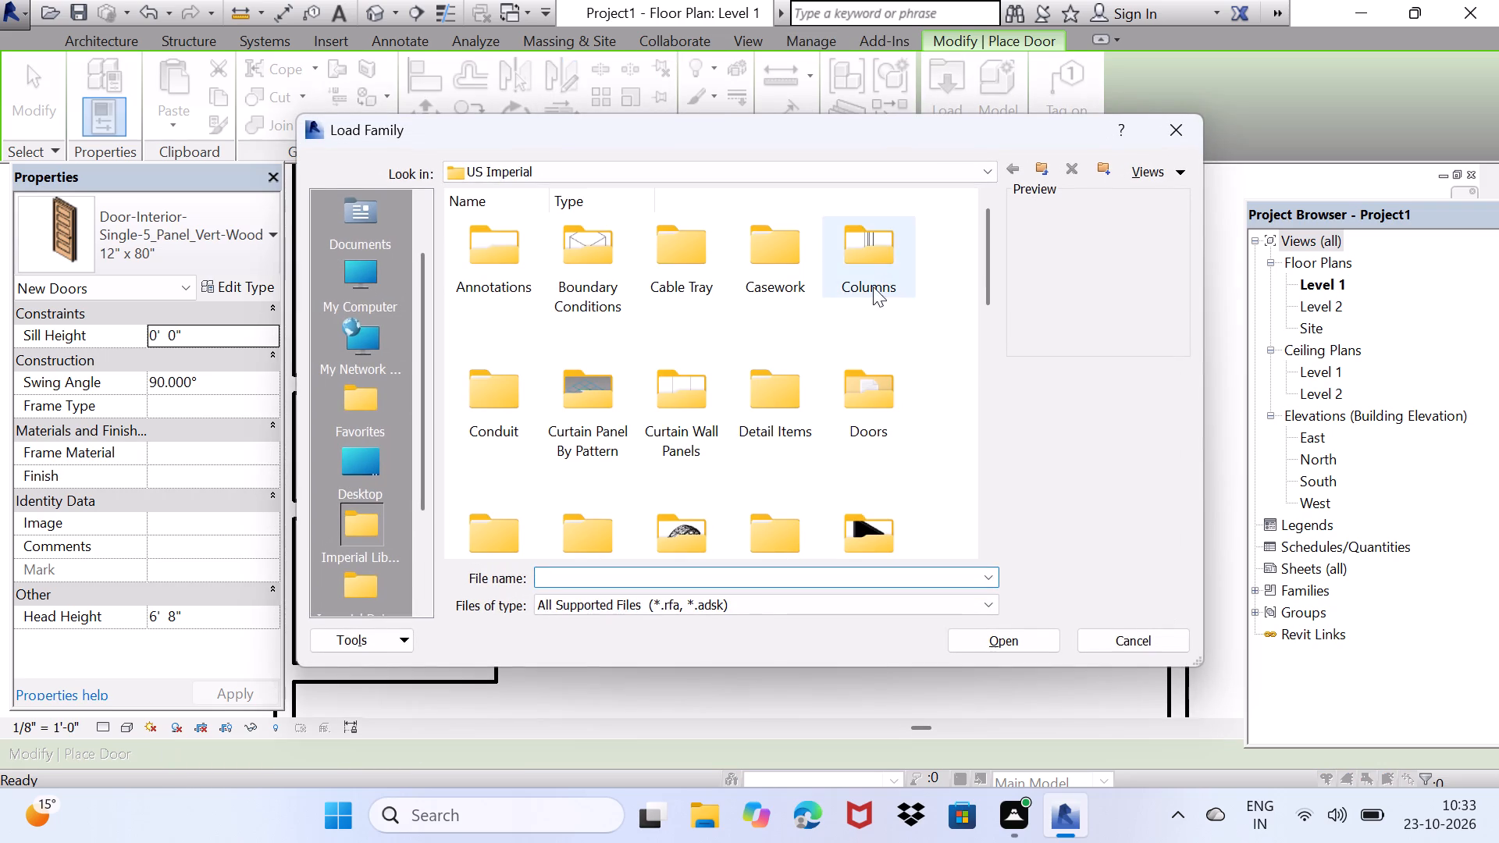
pyautogui.doubleClick(857, 410)
pyautogui.doubleClick(857, 407)
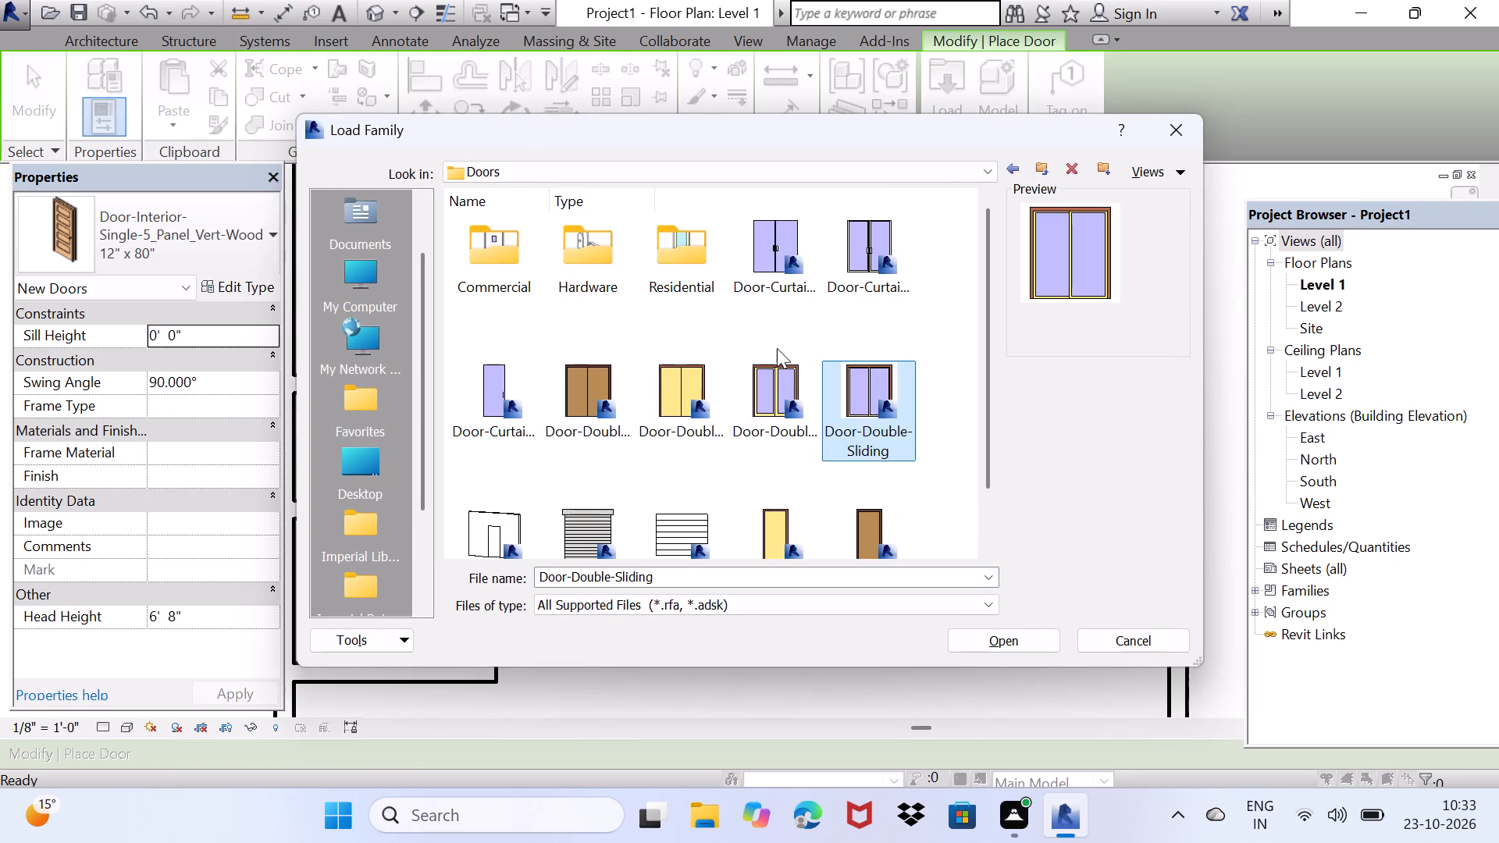
pyautogui.scroll(-1, 760, 341)
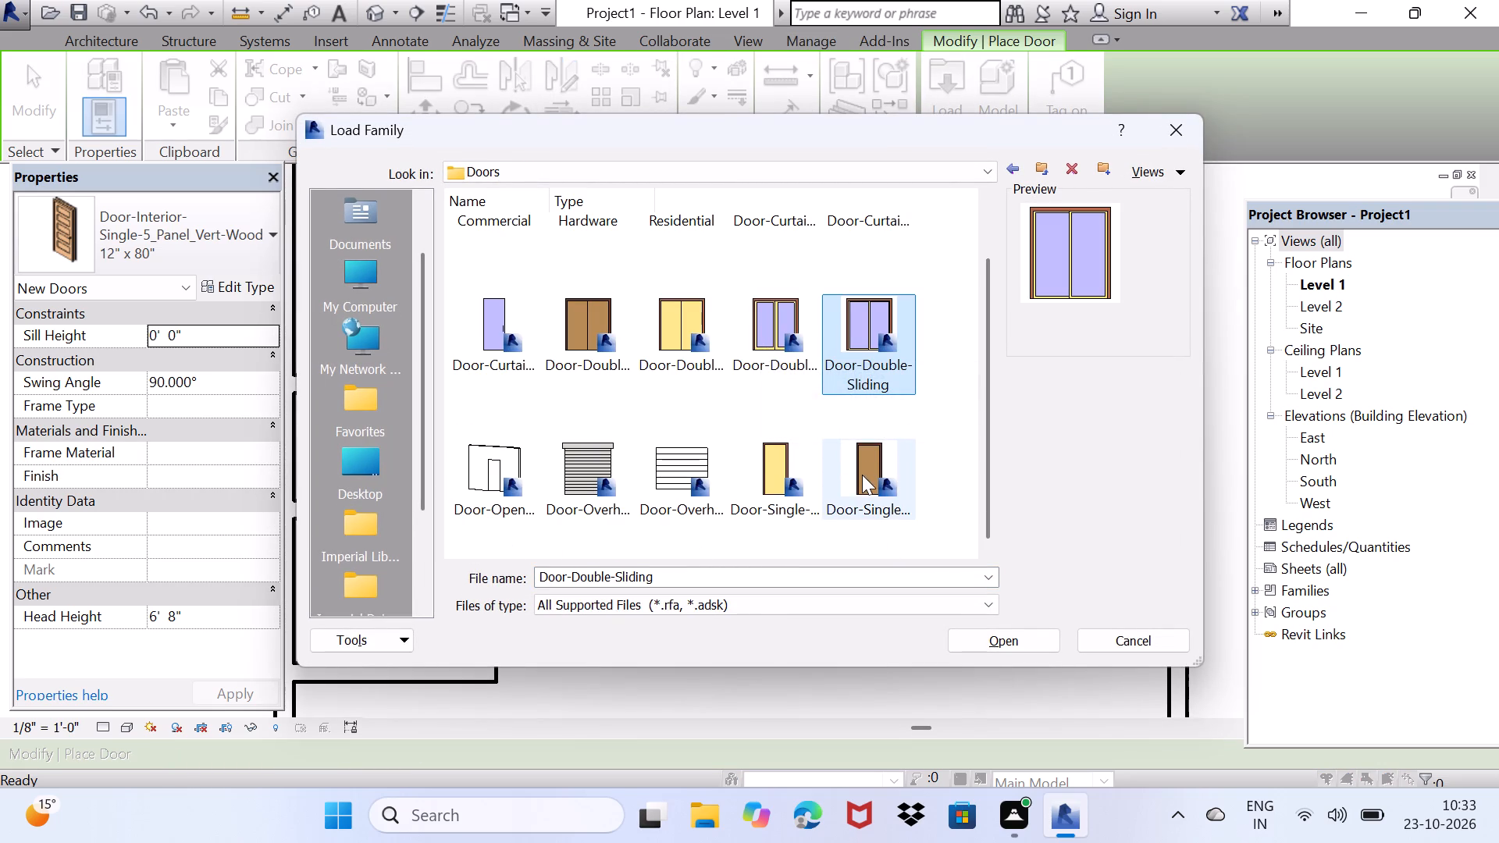
pyautogui.scroll(3, 584, 326)
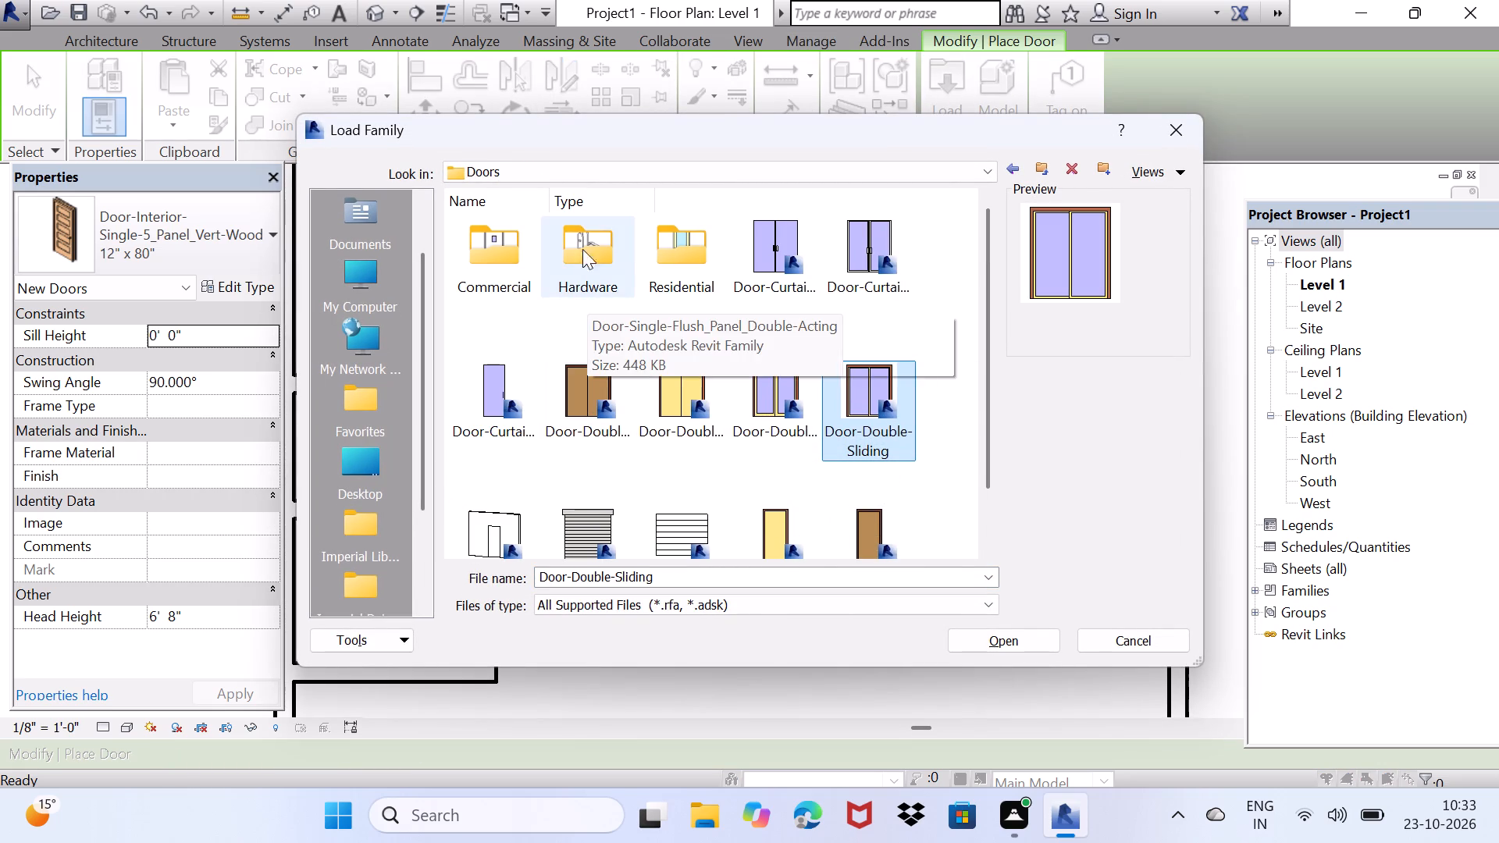
pyautogui.doubleClick(682, 250)
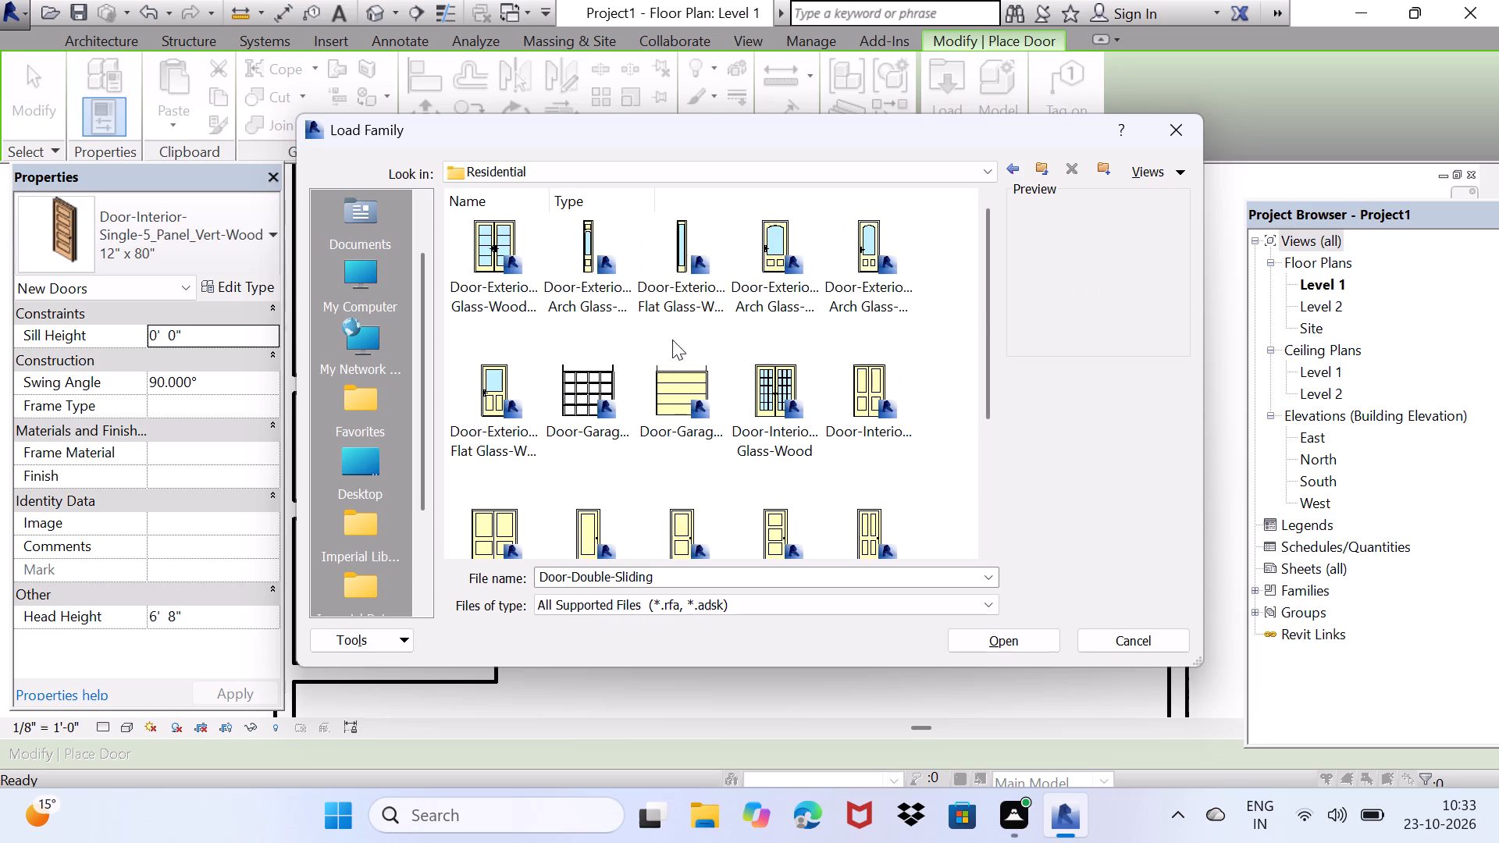
pyautogui.scroll(-2, 652, 357)
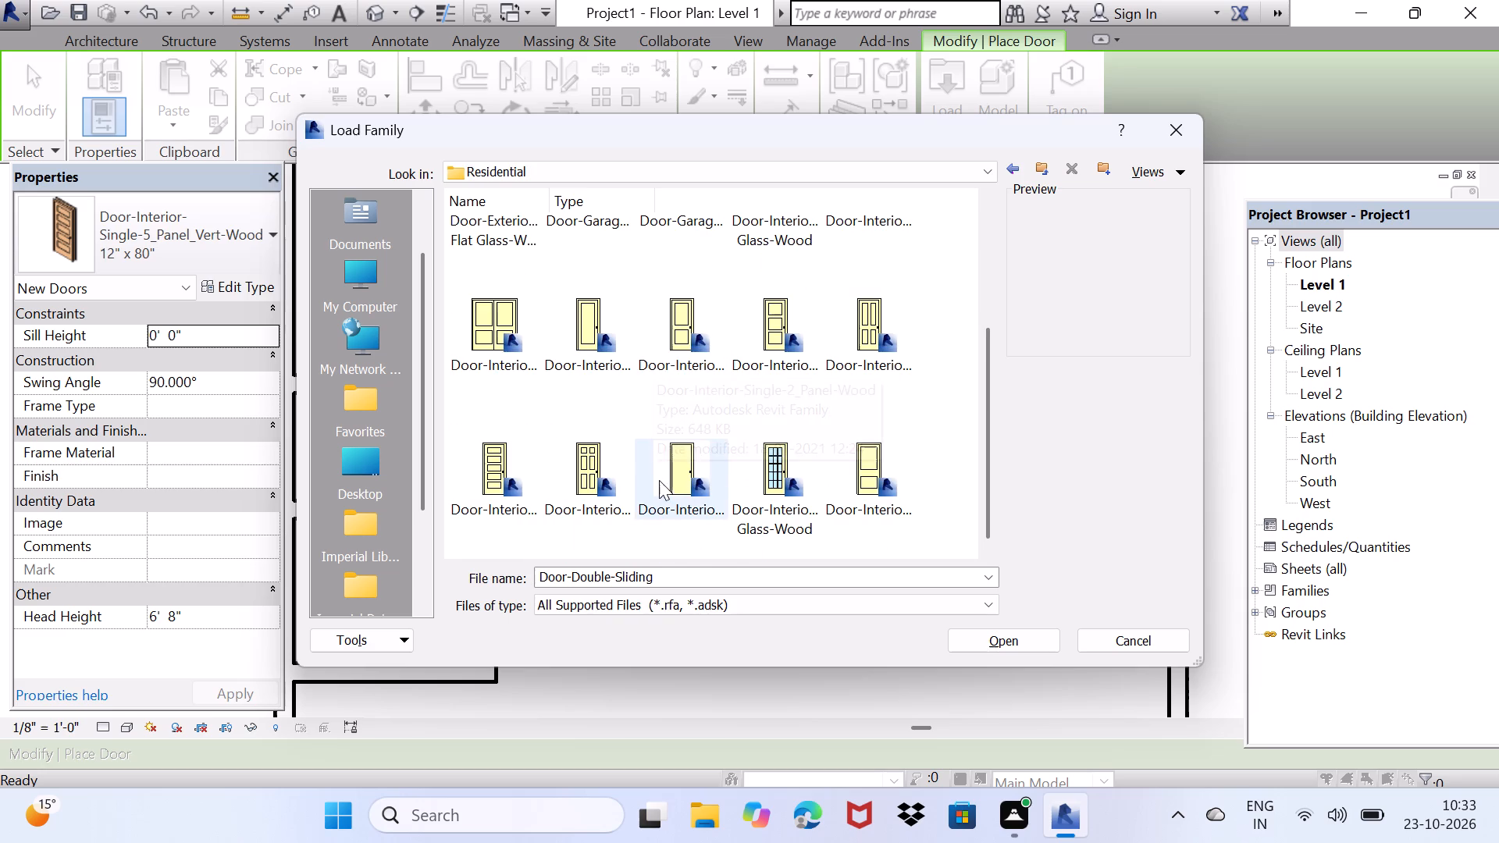
pyautogui.click(659, 480)
pyautogui.click(1018, 638)
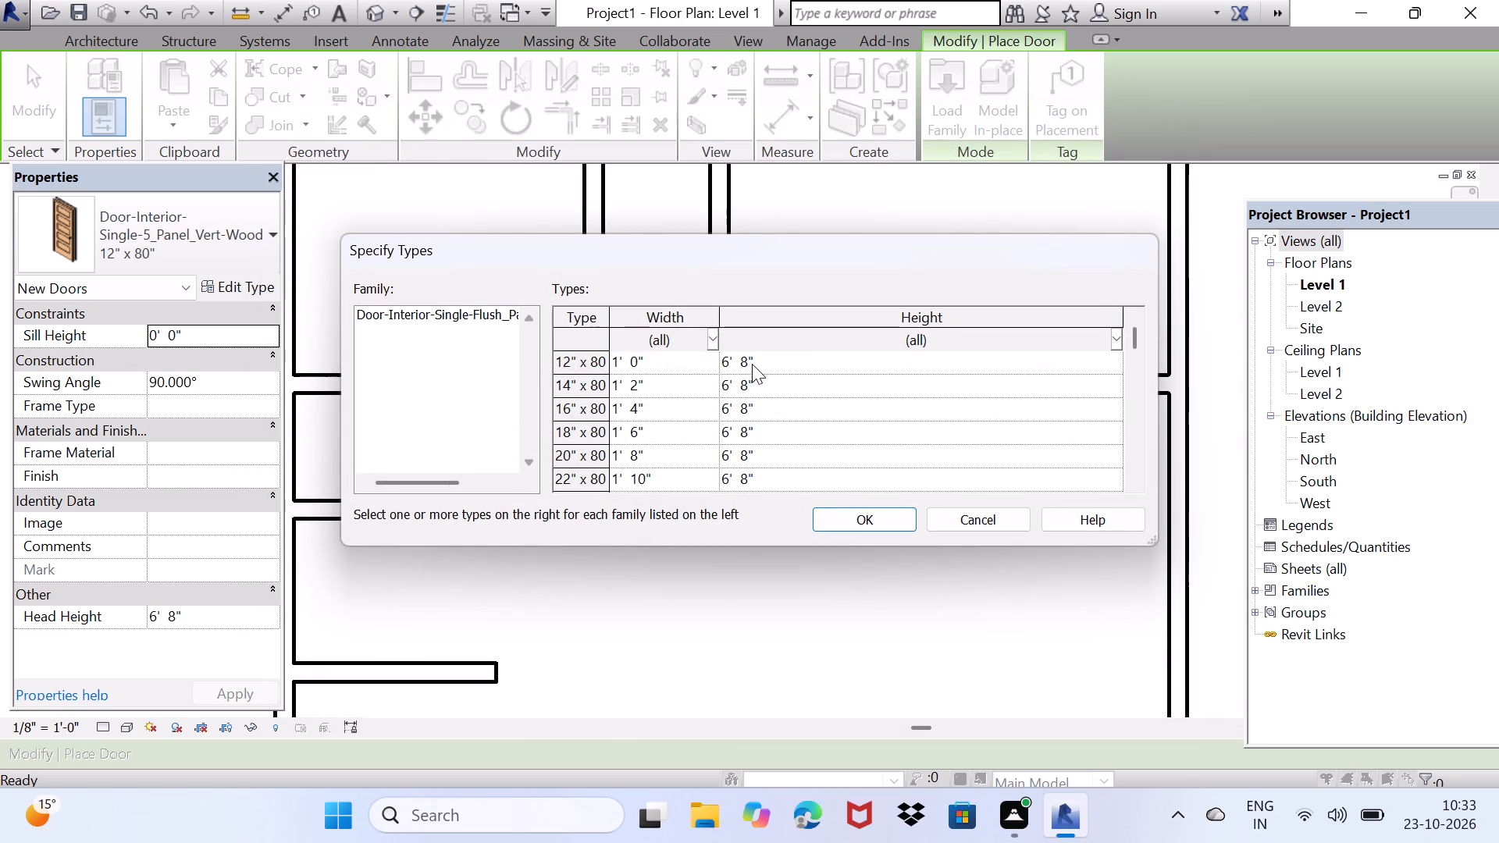
pyautogui.click(752, 364)
pyautogui.click(846, 516)
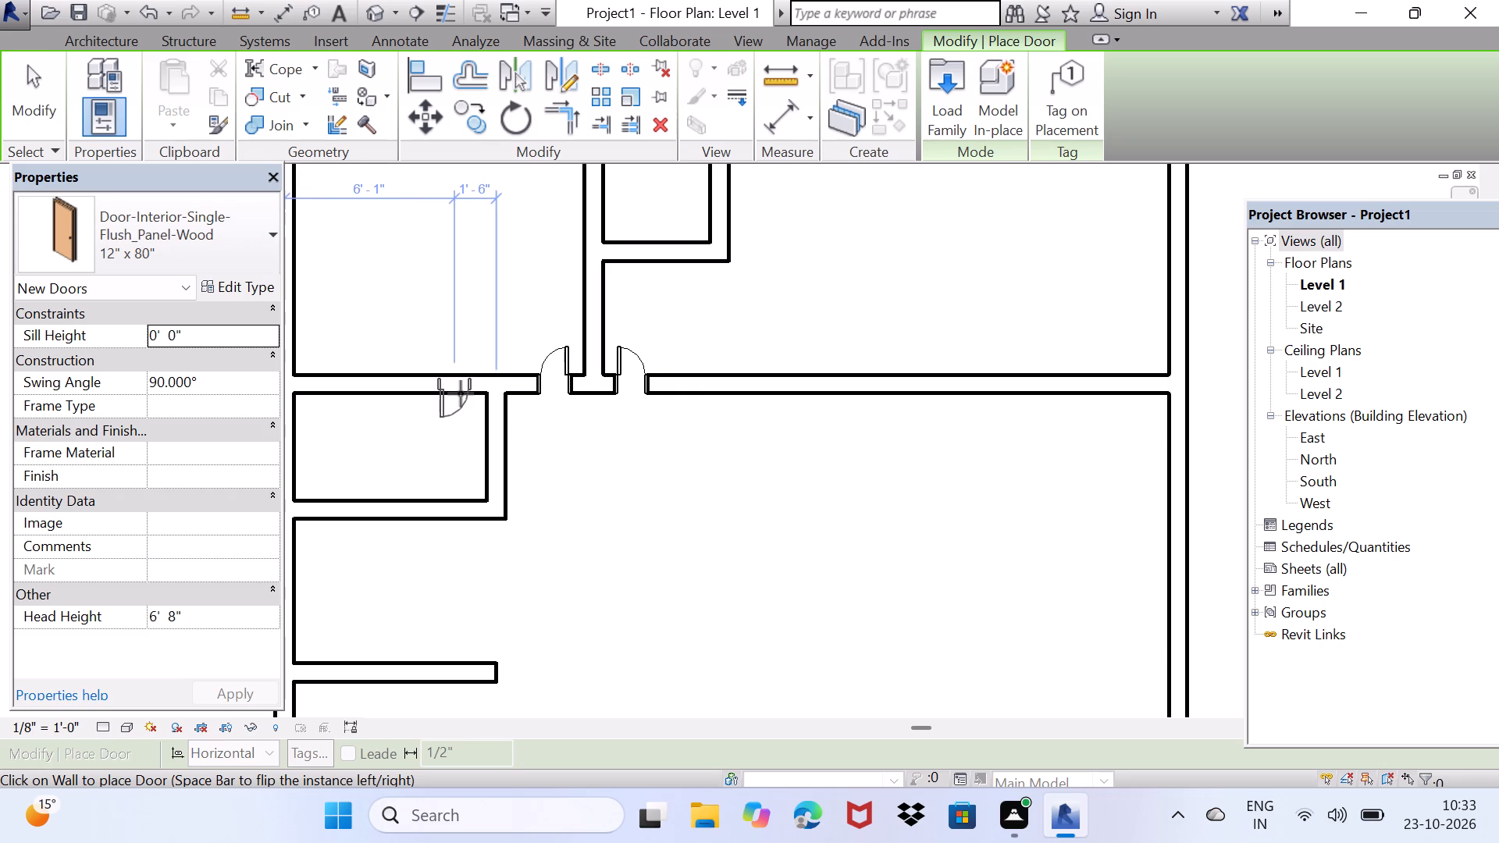
# Place inward-swinging flush doors in the left small room's upper wall and the upper small room's lower wall, each 1' 6" from the right partition.
pyautogui.press('space')
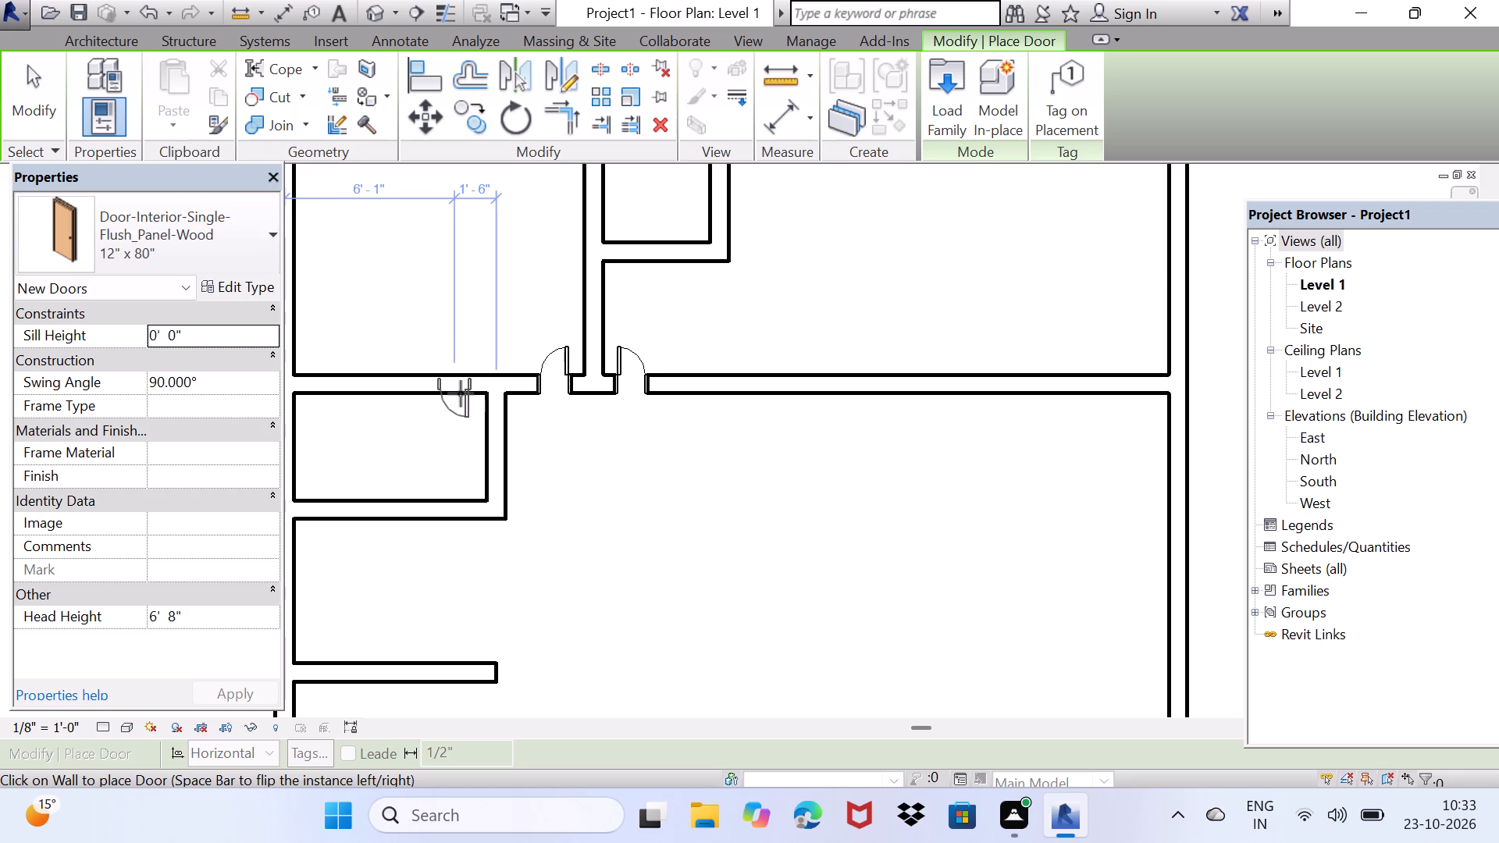
pyautogui.click(461, 393)
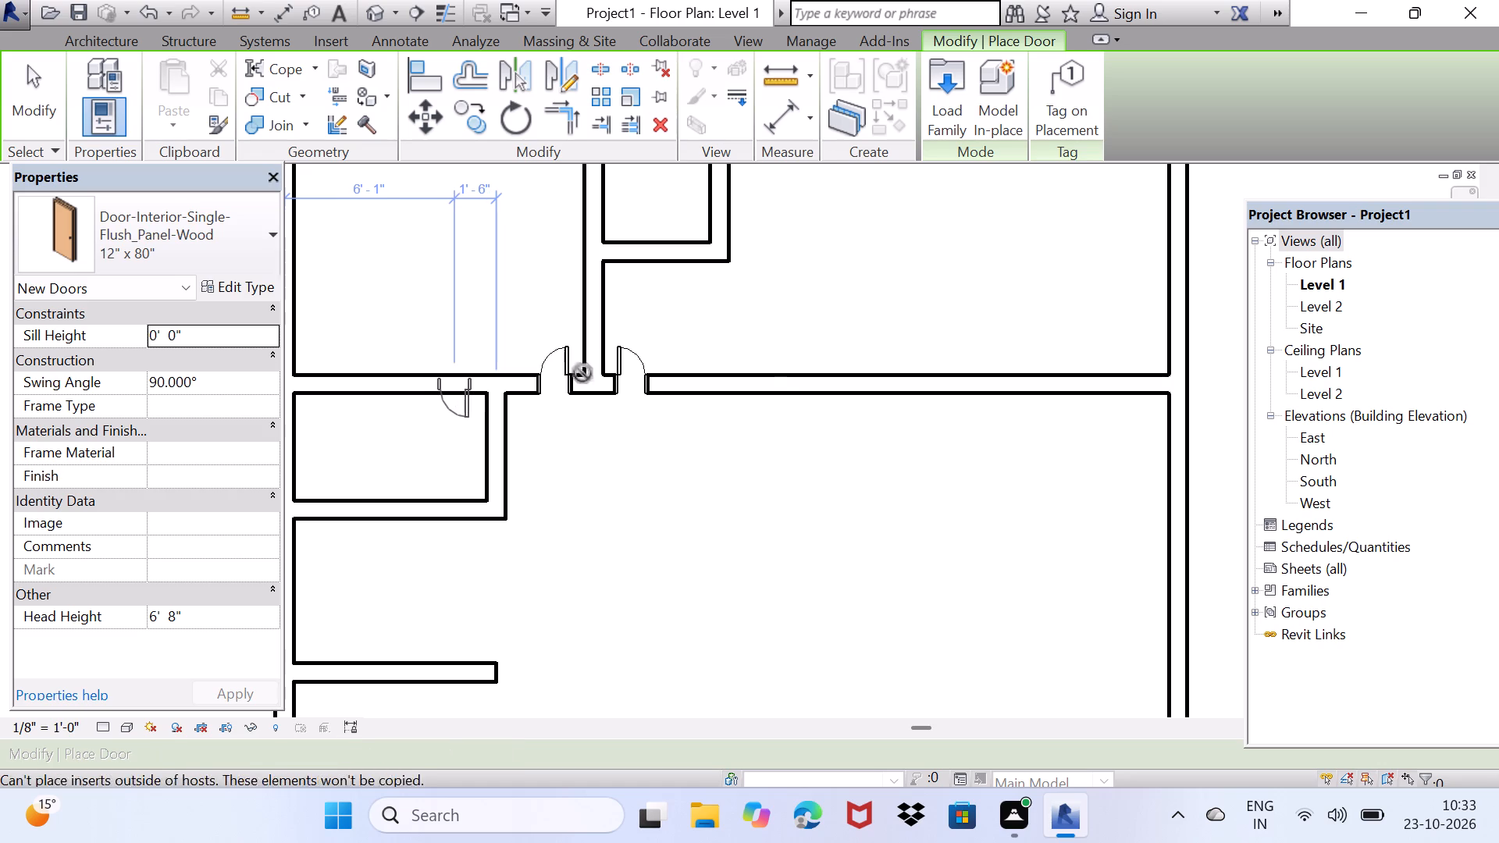
pyautogui.scroll(-1, 703, 254)
pyautogui.keyDown('shift'); pyautogui.moveTo(703, 255); pyautogui.dragTo(636, 403, button='middle'); pyautogui.keyUp('shift')
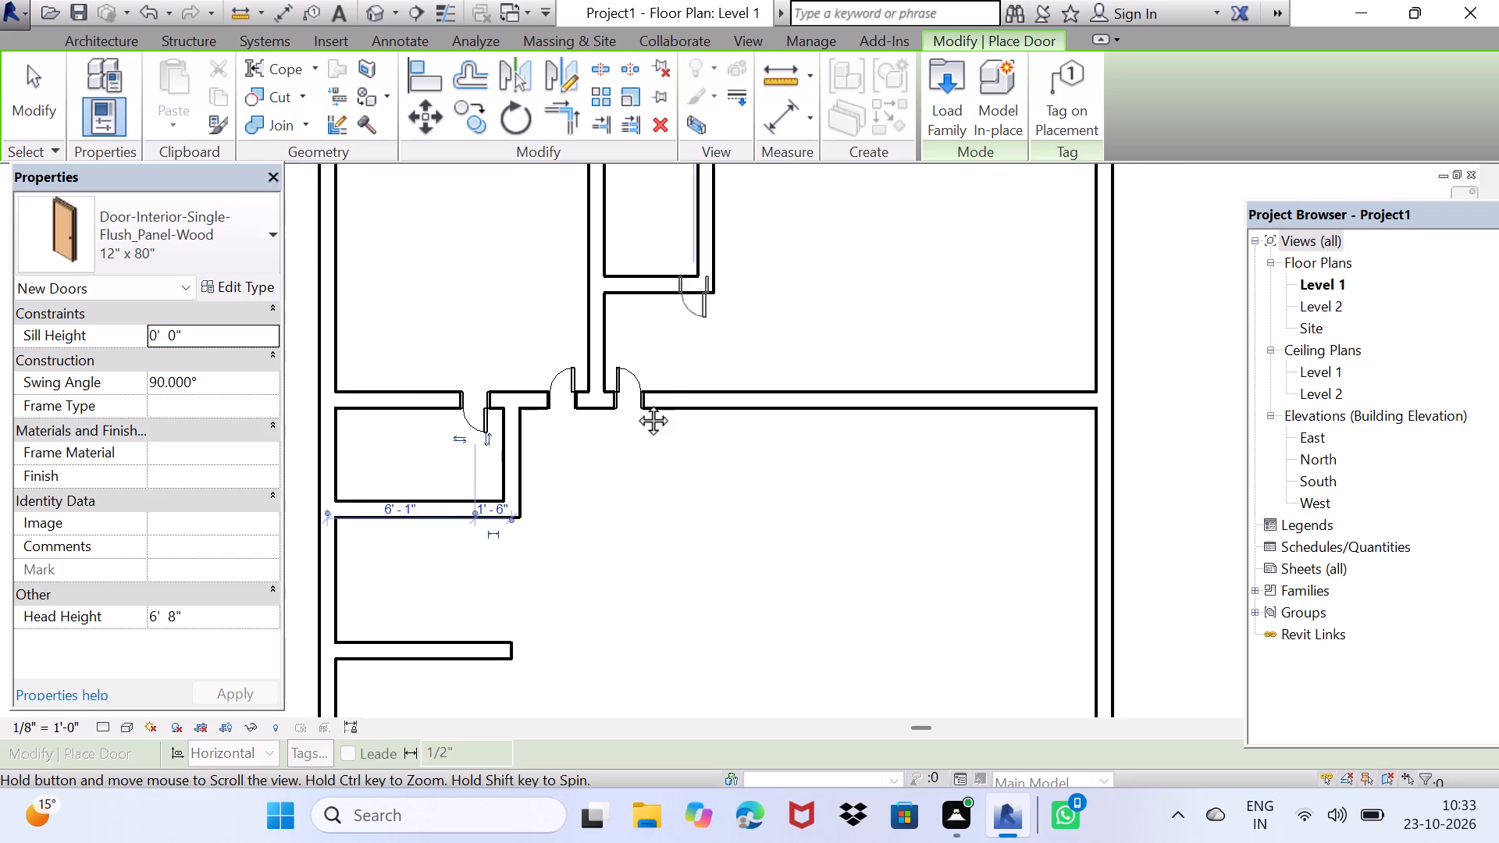
pyautogui.keyDown('shift'); pyautogui.moveTo(636, 403); pyautogui.dragTo(593, 519, button='middle'); pyautogui.keyUp('shift')
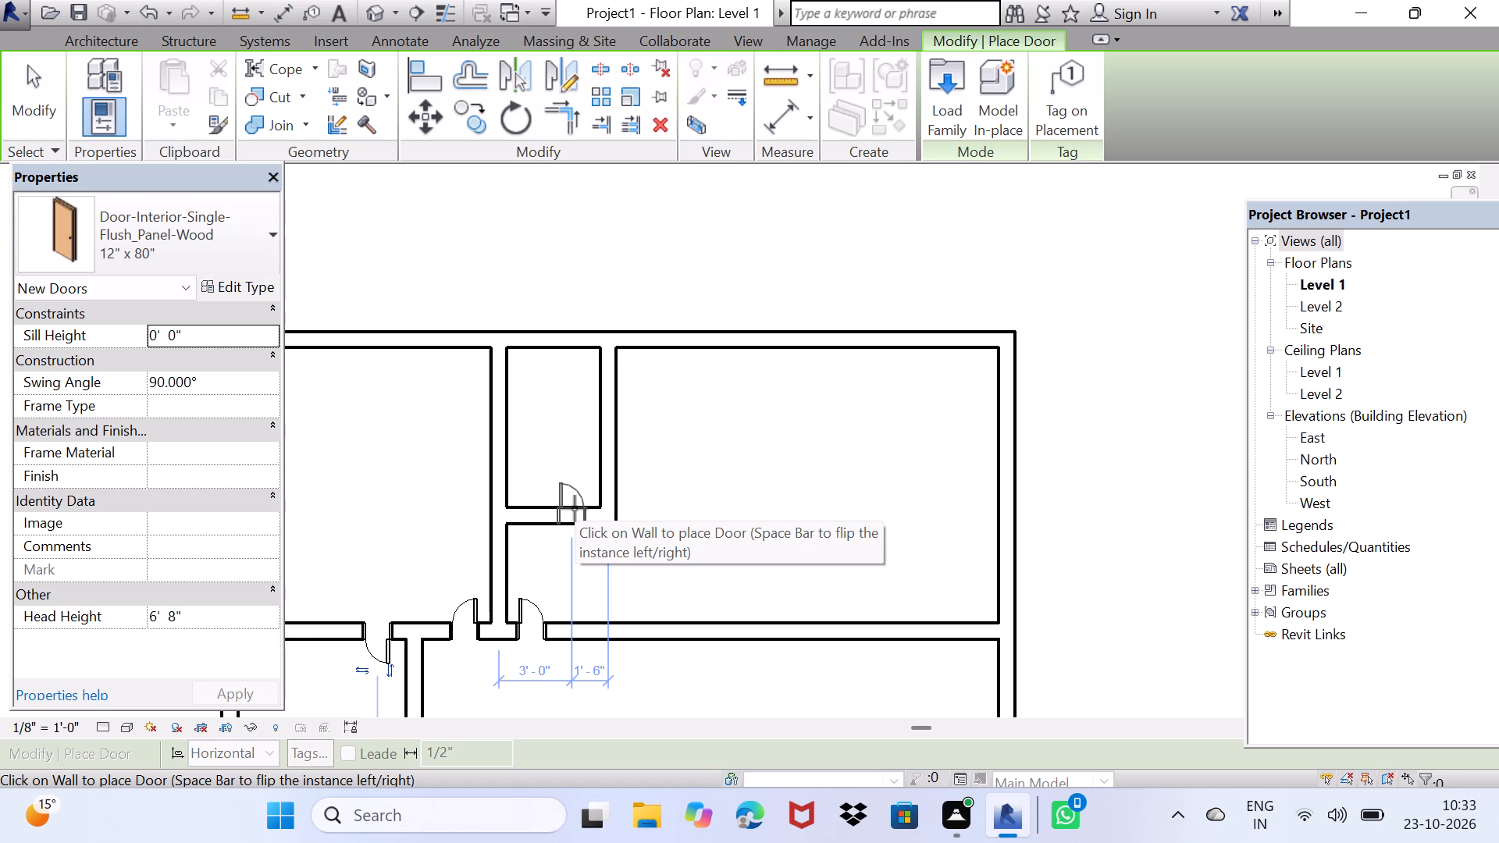
pyautogui.press('space')
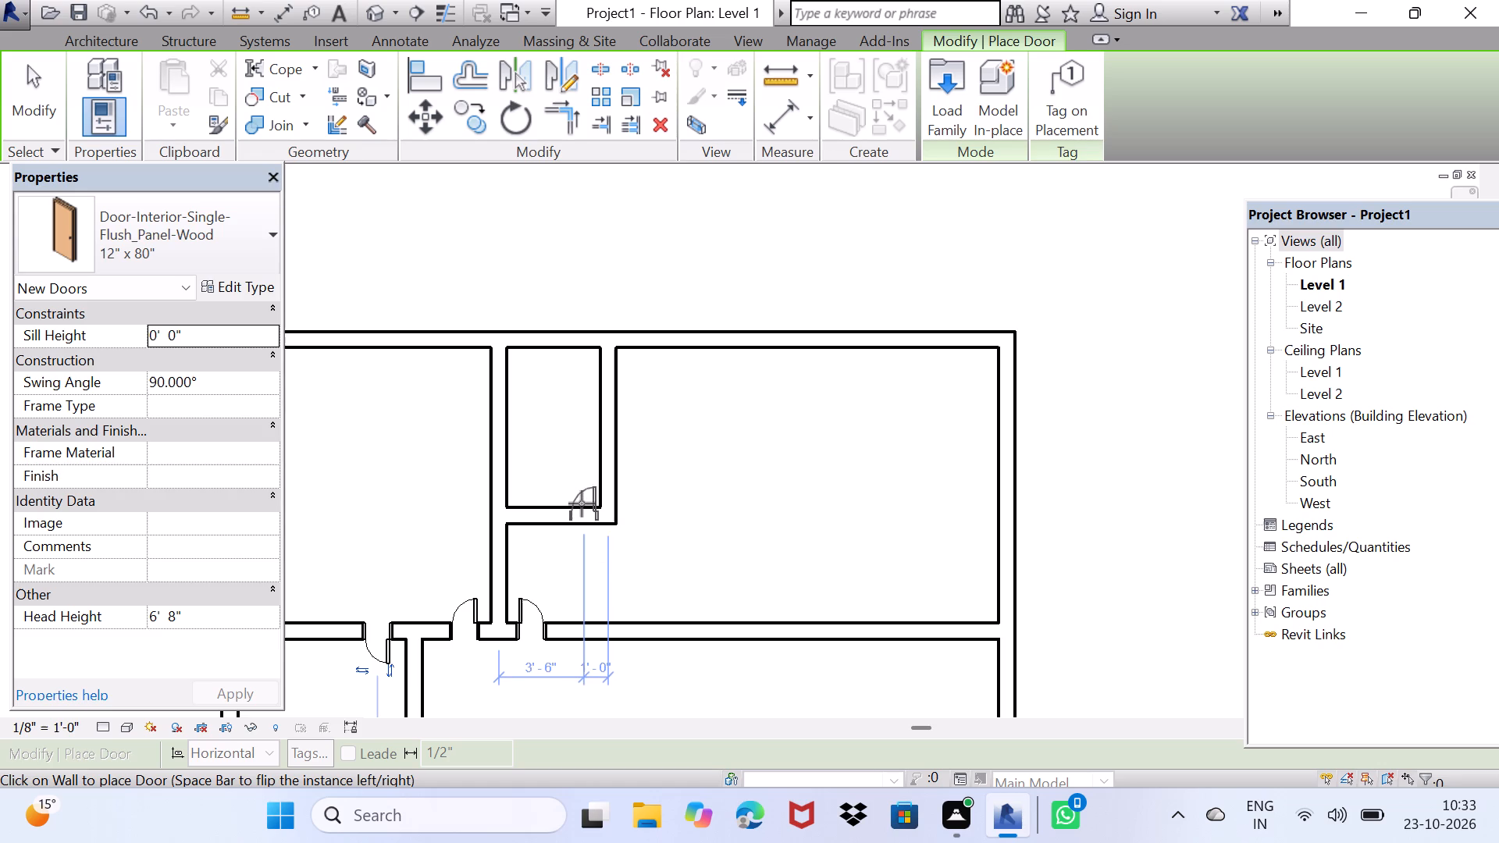
pyautogui.click(576, 504)
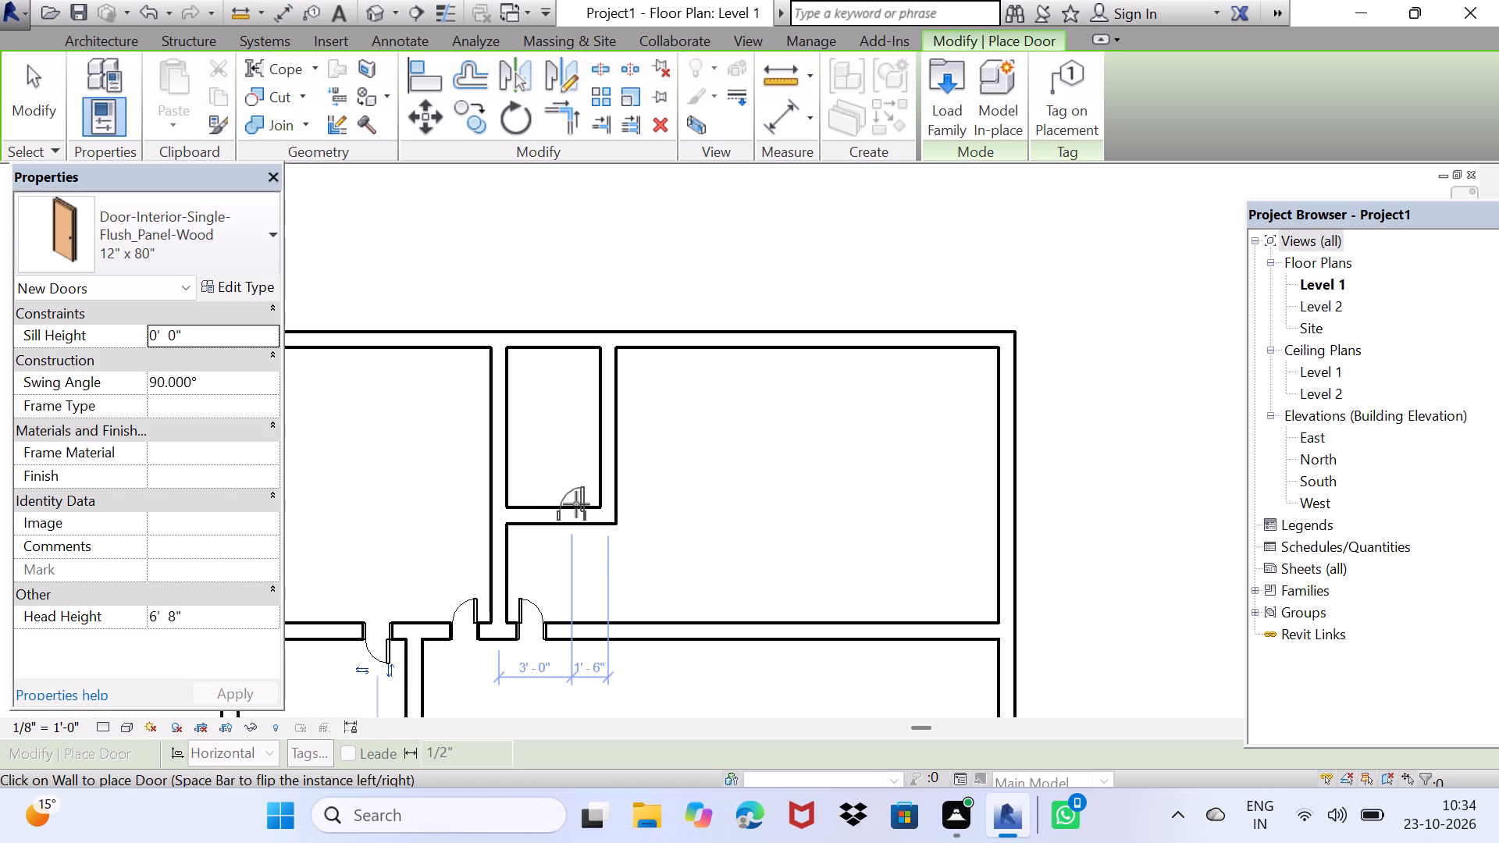
pyautogui.press('space')
pyautogui.scroll(-2, 581, 535)
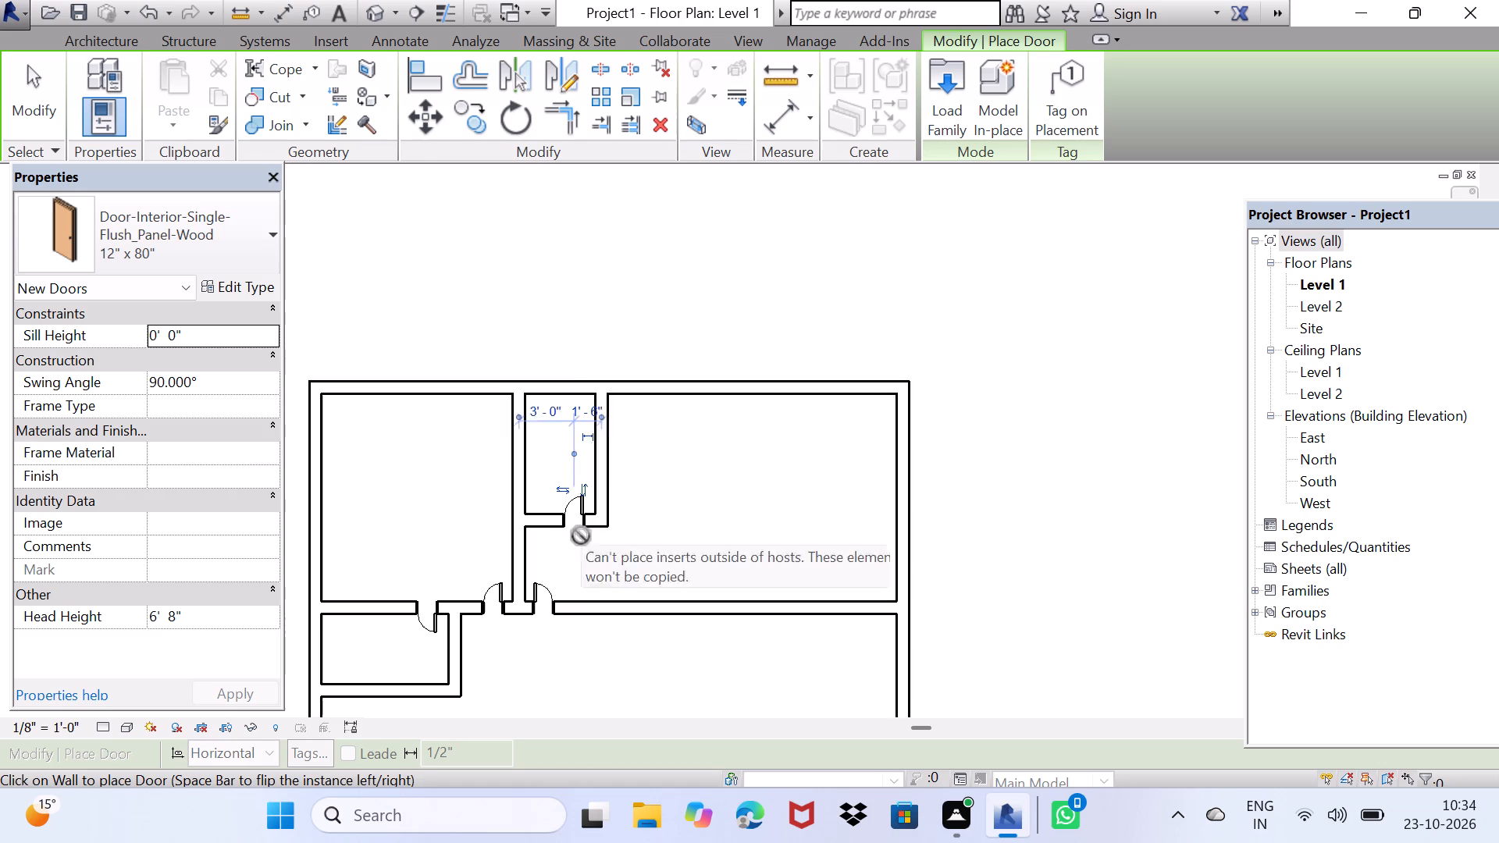
pyautogui.press('Escape')
pyautogui.scroll(-2, 578, 553)
pyautogui.press('Escape')
pyautogui.moveTo(582, 571); pyautogui.dragTo(636, 329, button='middle')
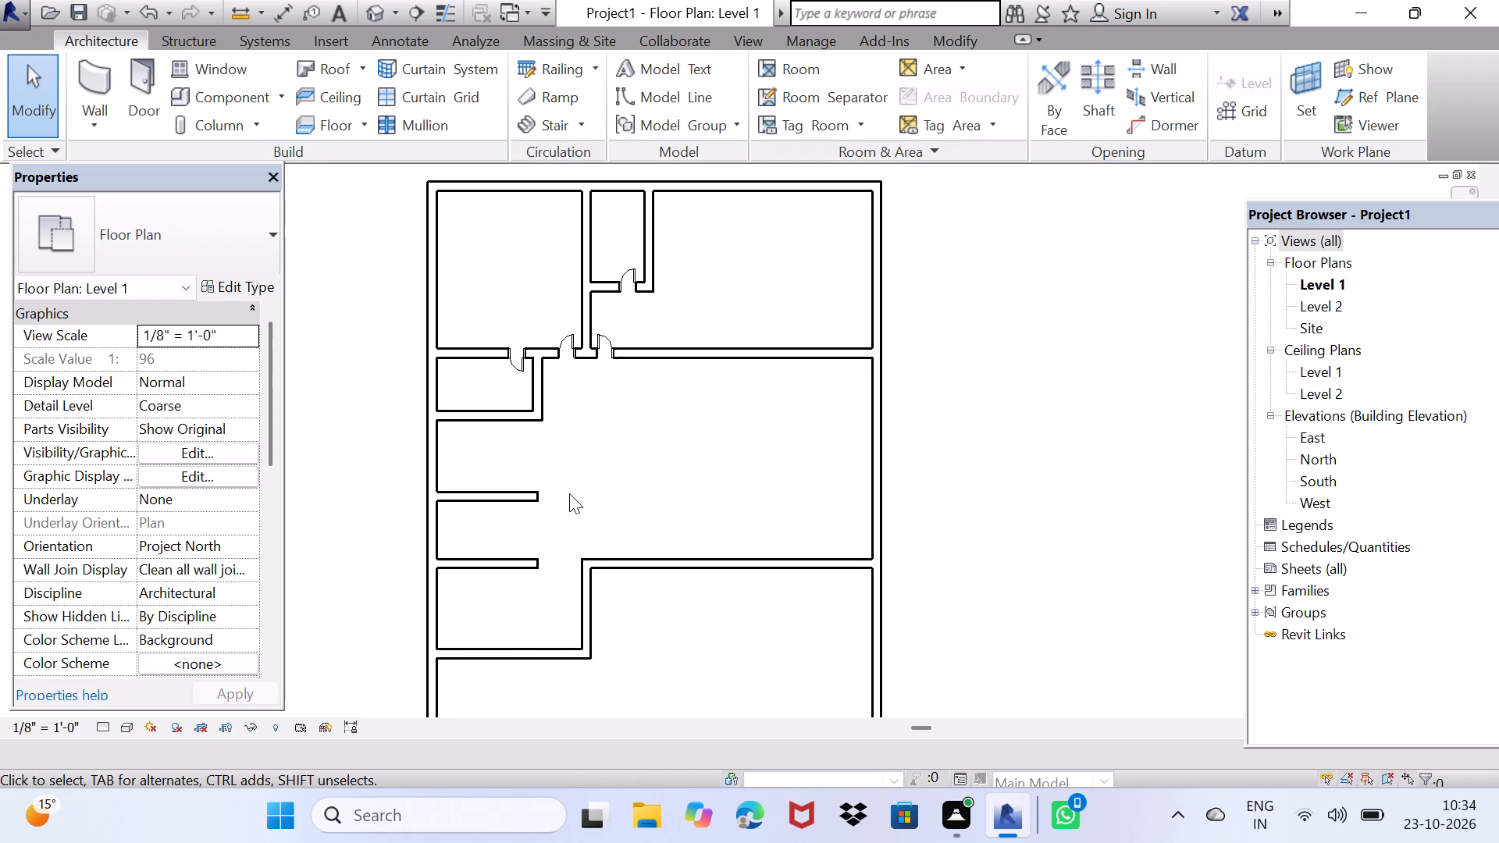
# Load the residential door family Door-Interior-Double-Pocket-2_Panel-Wood in type 72" x 84", leaving it unplaced.
pyautogui.scroll(2, 568, 493)
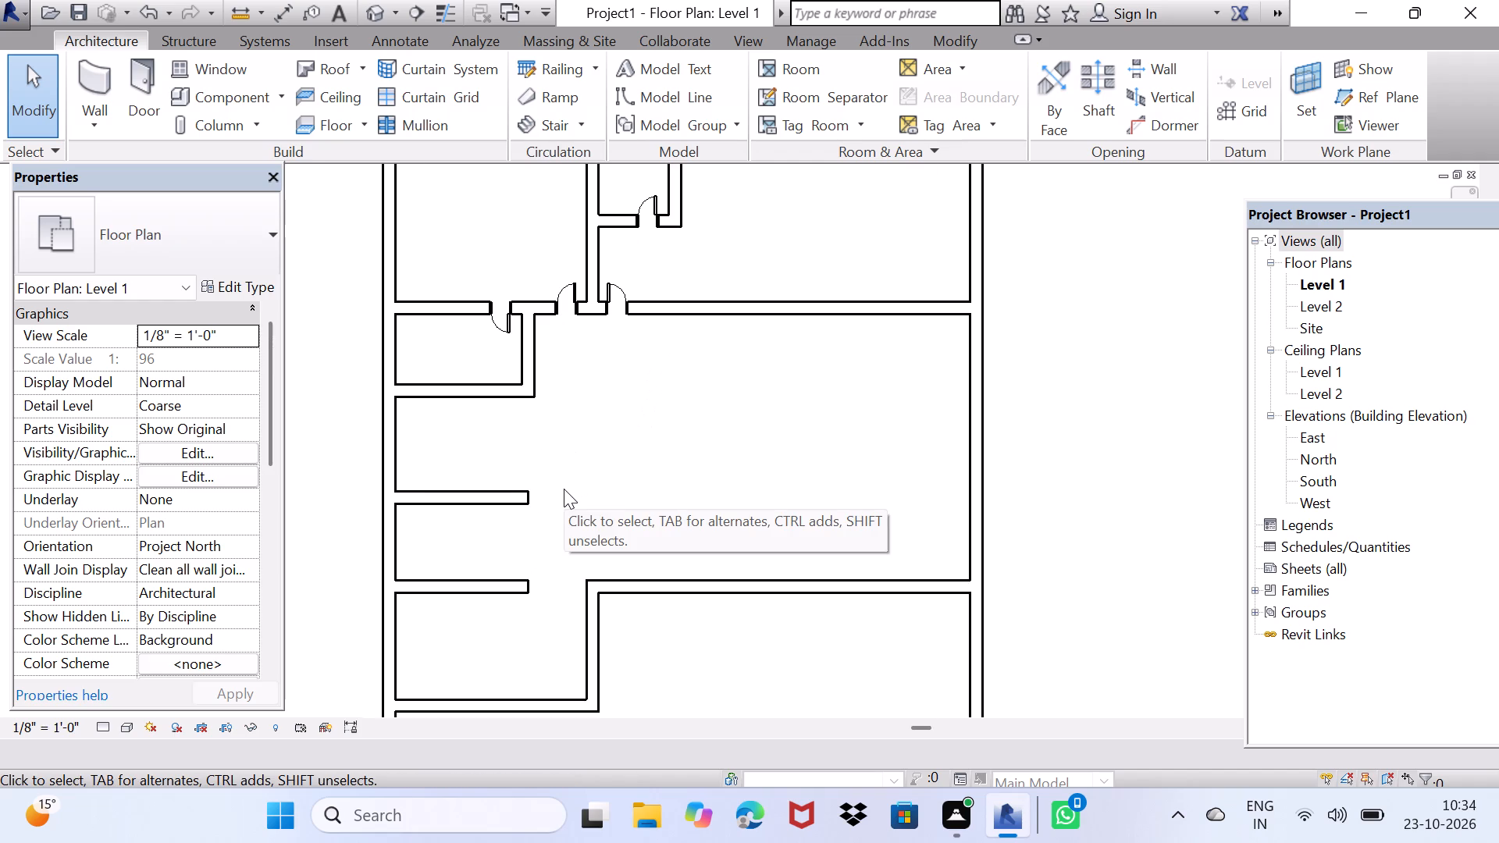
pyautogui.doubleClick(145, 81)
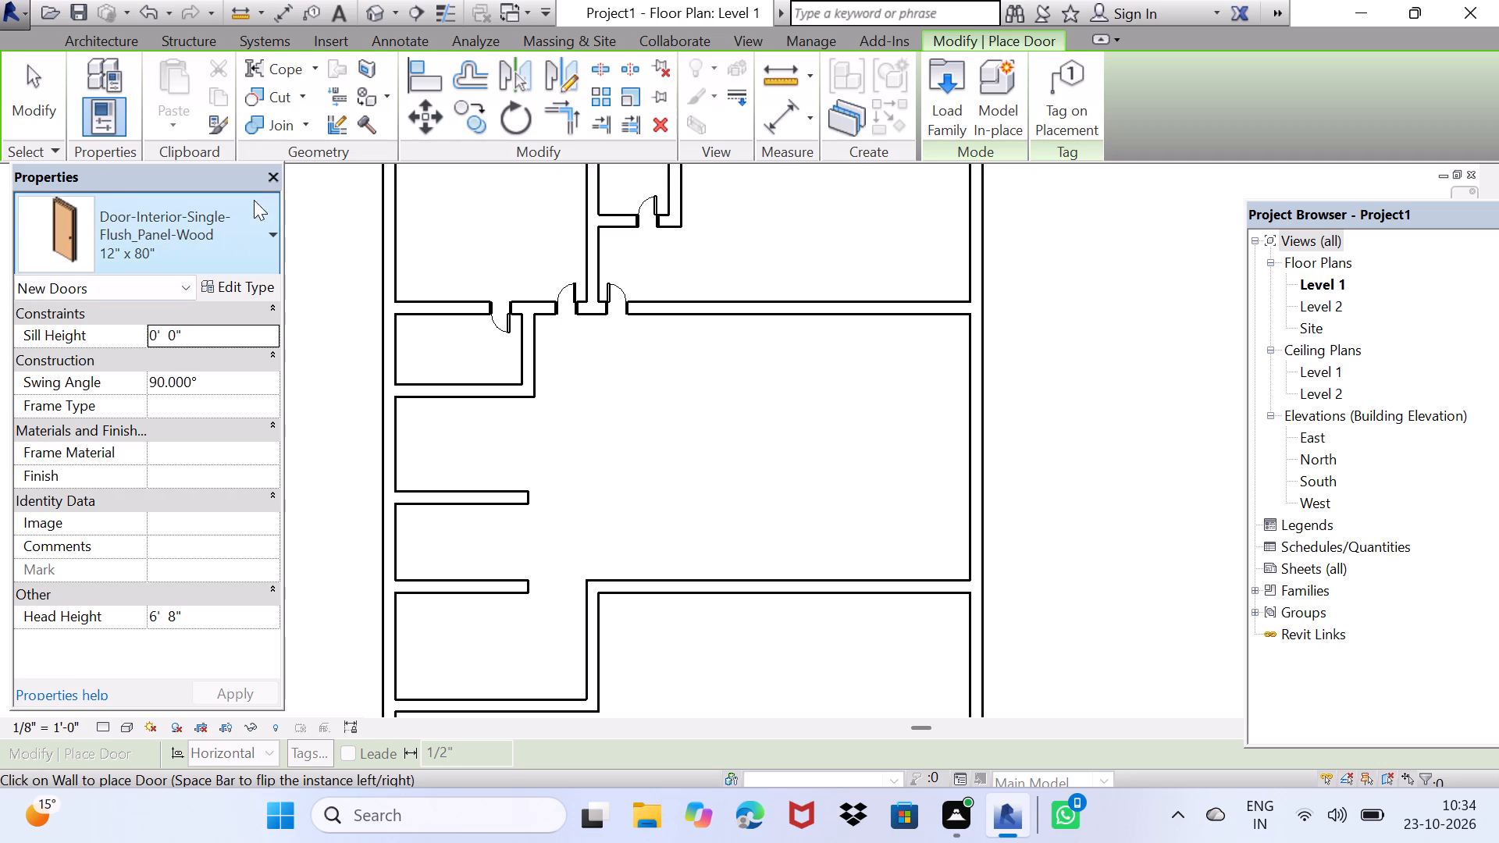
pyautogui.doubleClick(957, 61)
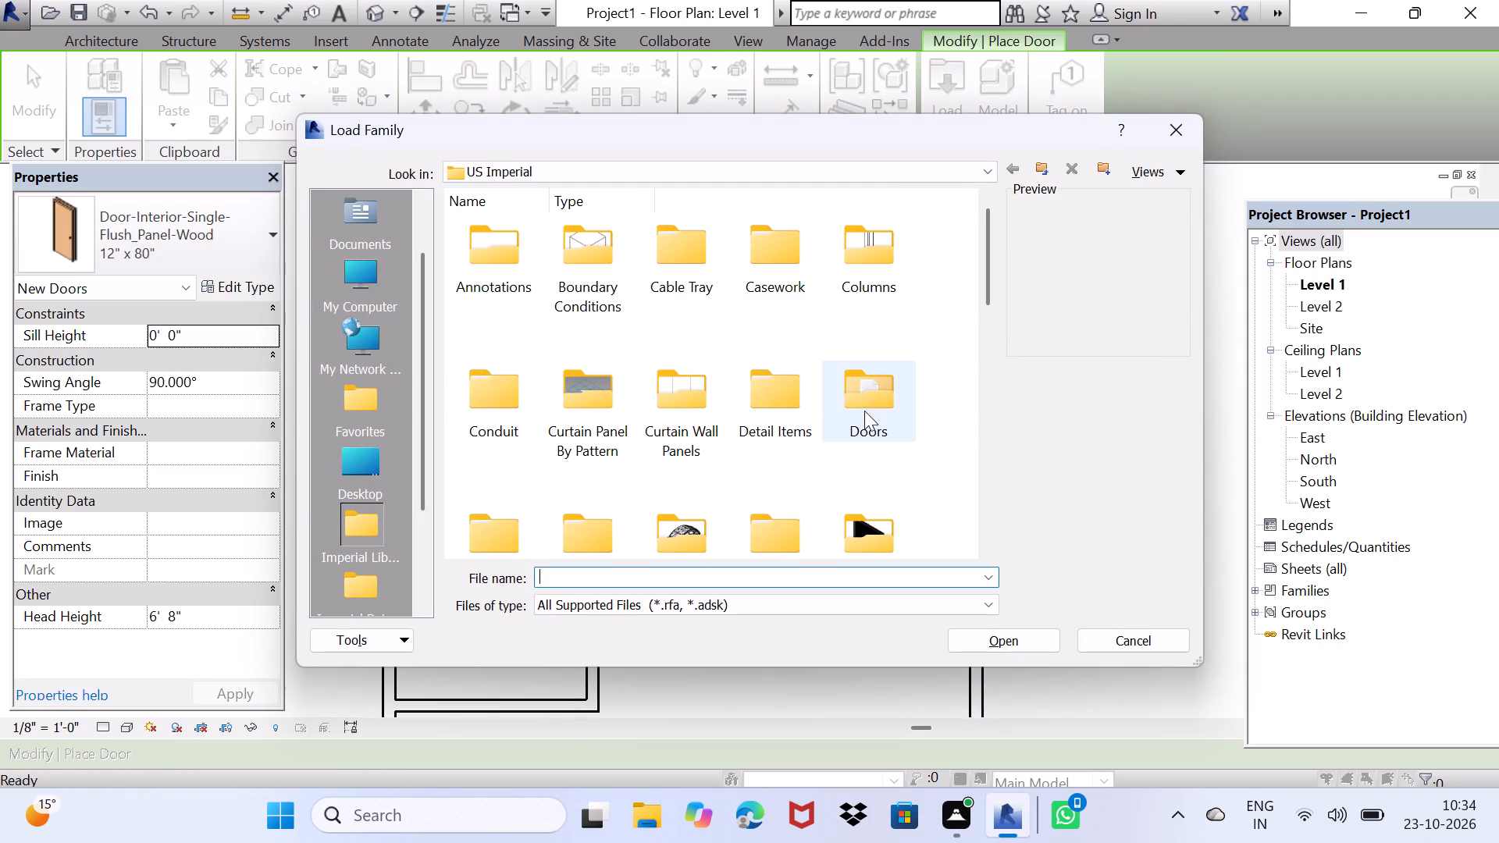
pyautogui.doubleClick(864, 411)
pyautogui.scroll(-2, 742, 379)
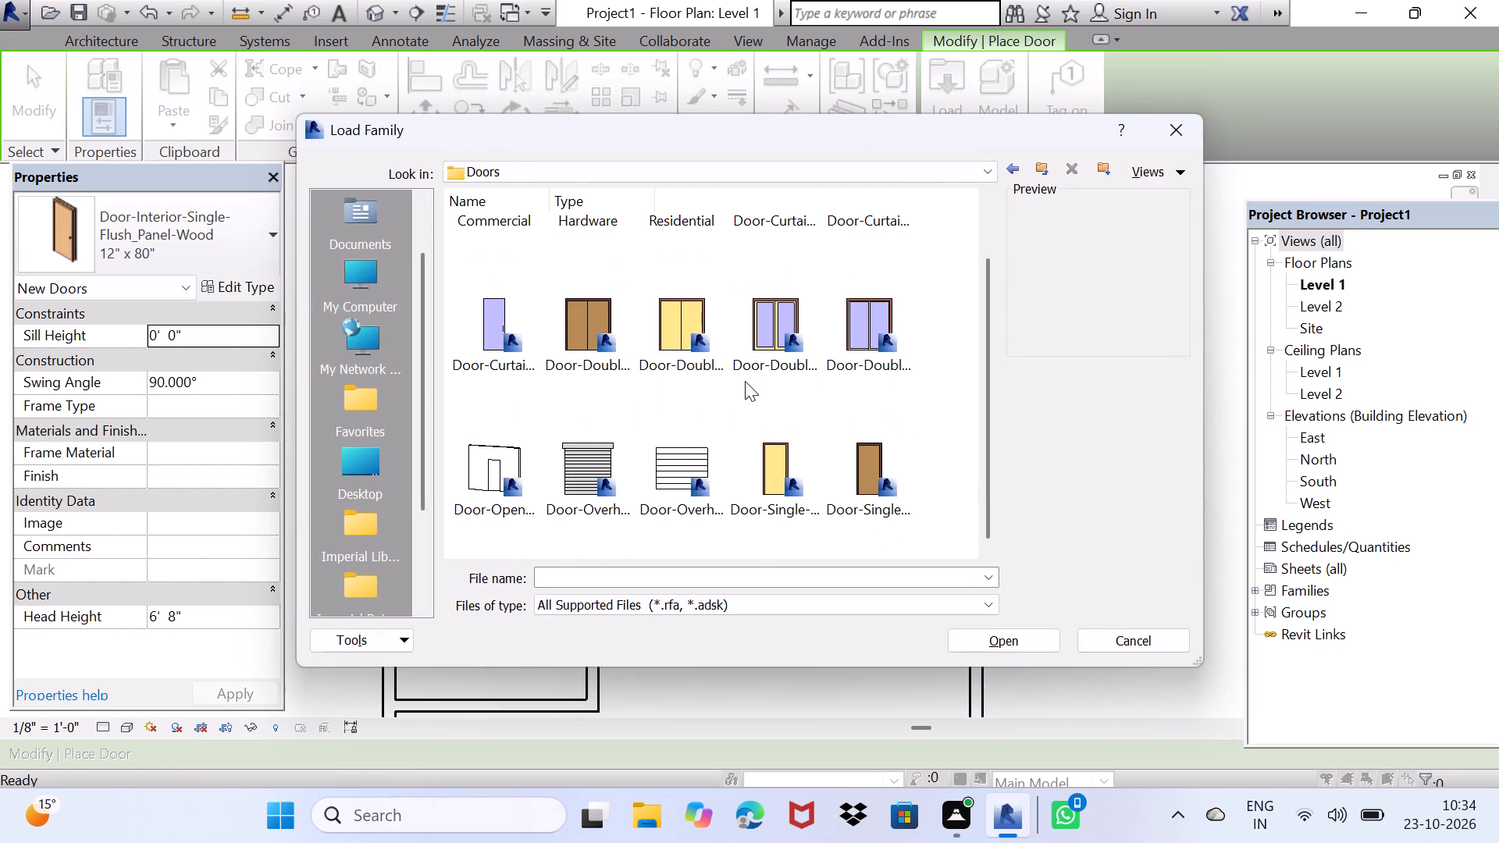
pyautogui.scroll(2, 745, 381)
pyautogui.doubleClick(697, 261)
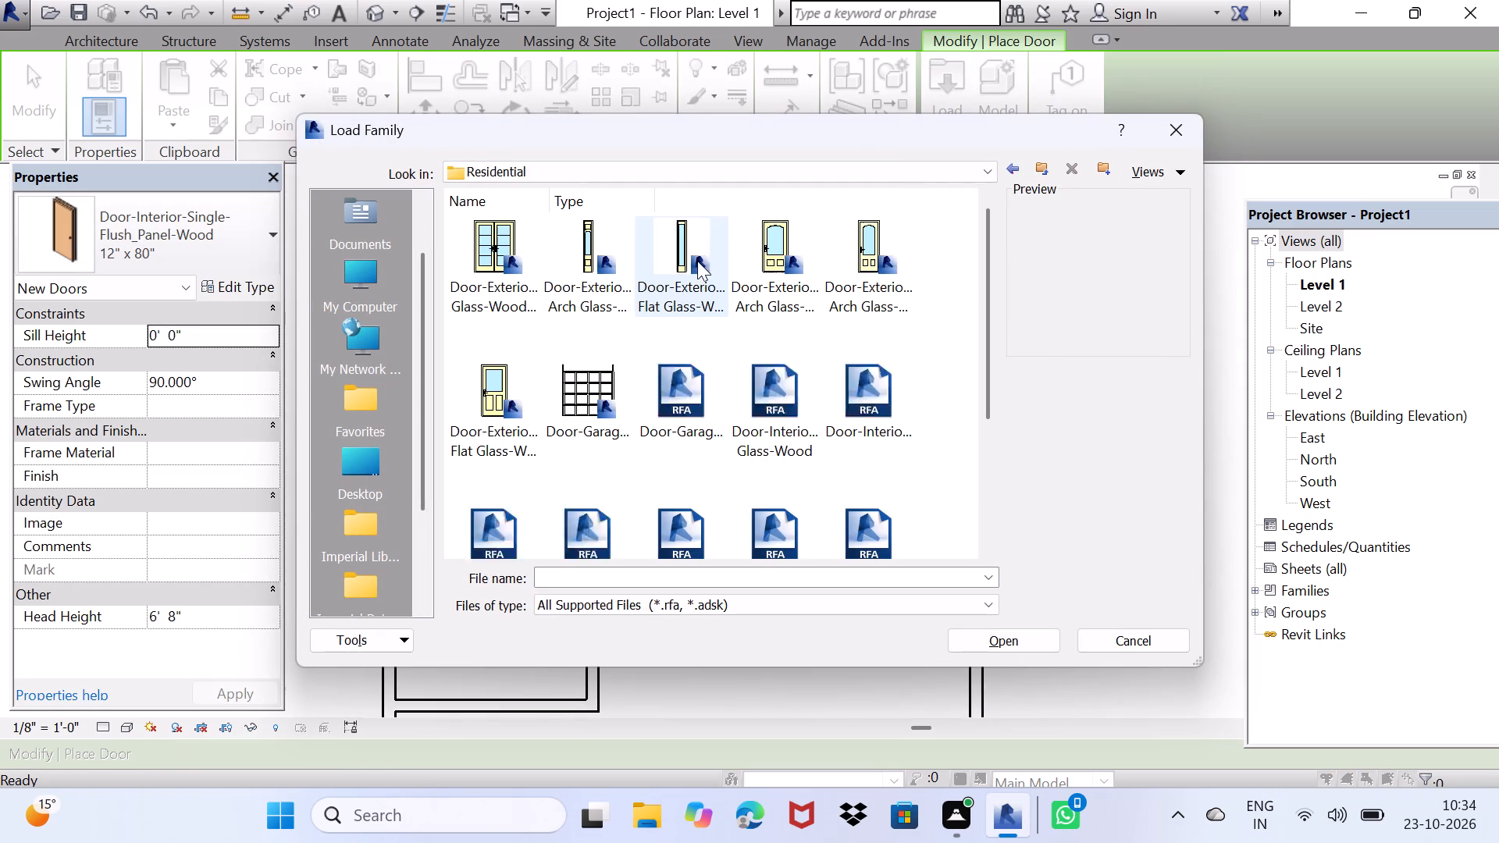
pyautogui.scroll(-1, 724, 288)
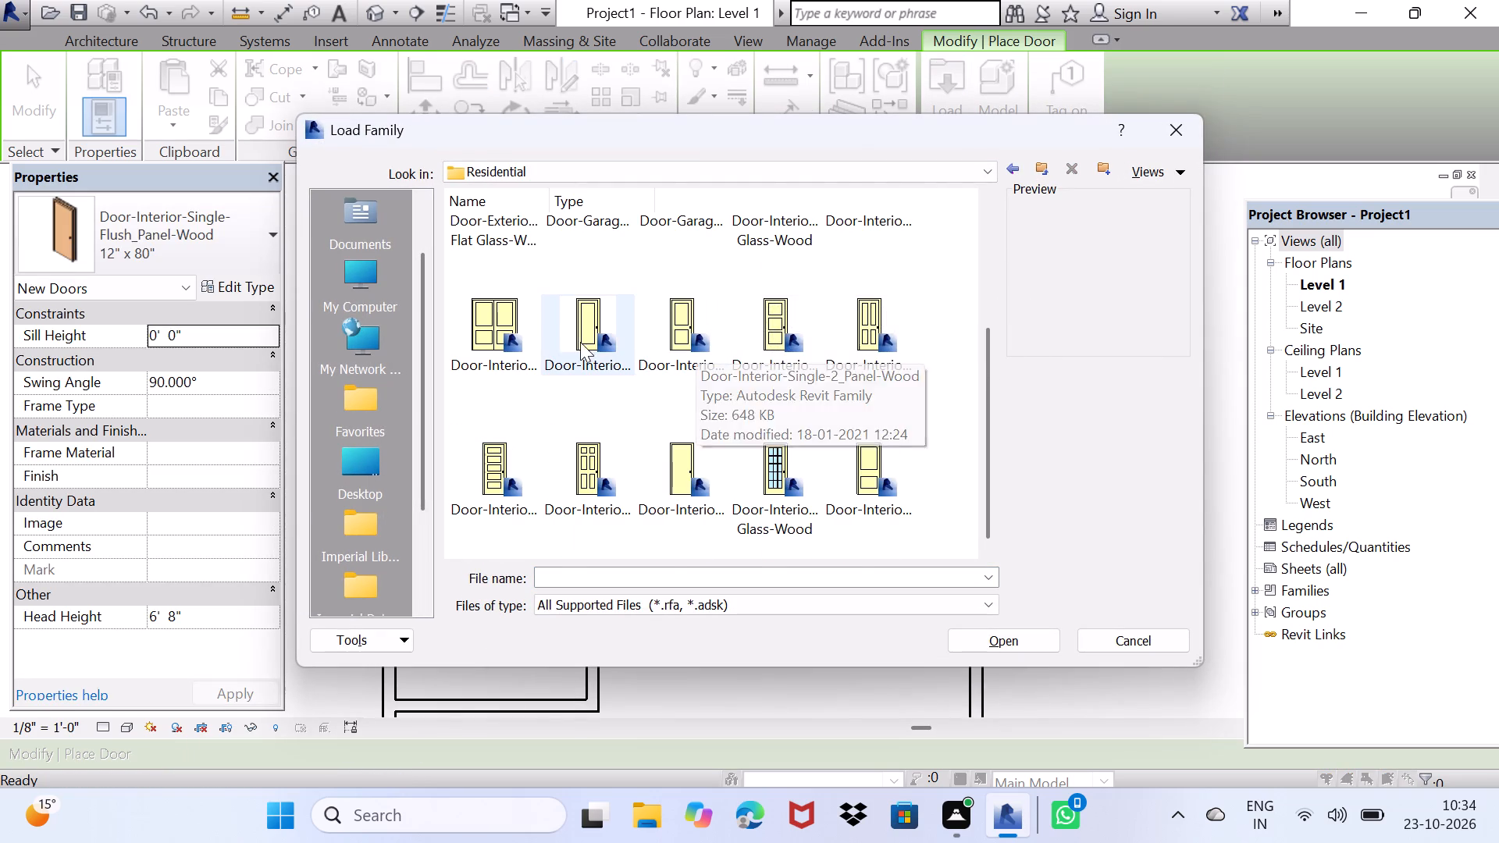
pyautogui.scroll(2, 515, 328)
pyautogui.scroll(-1, 661, 319)
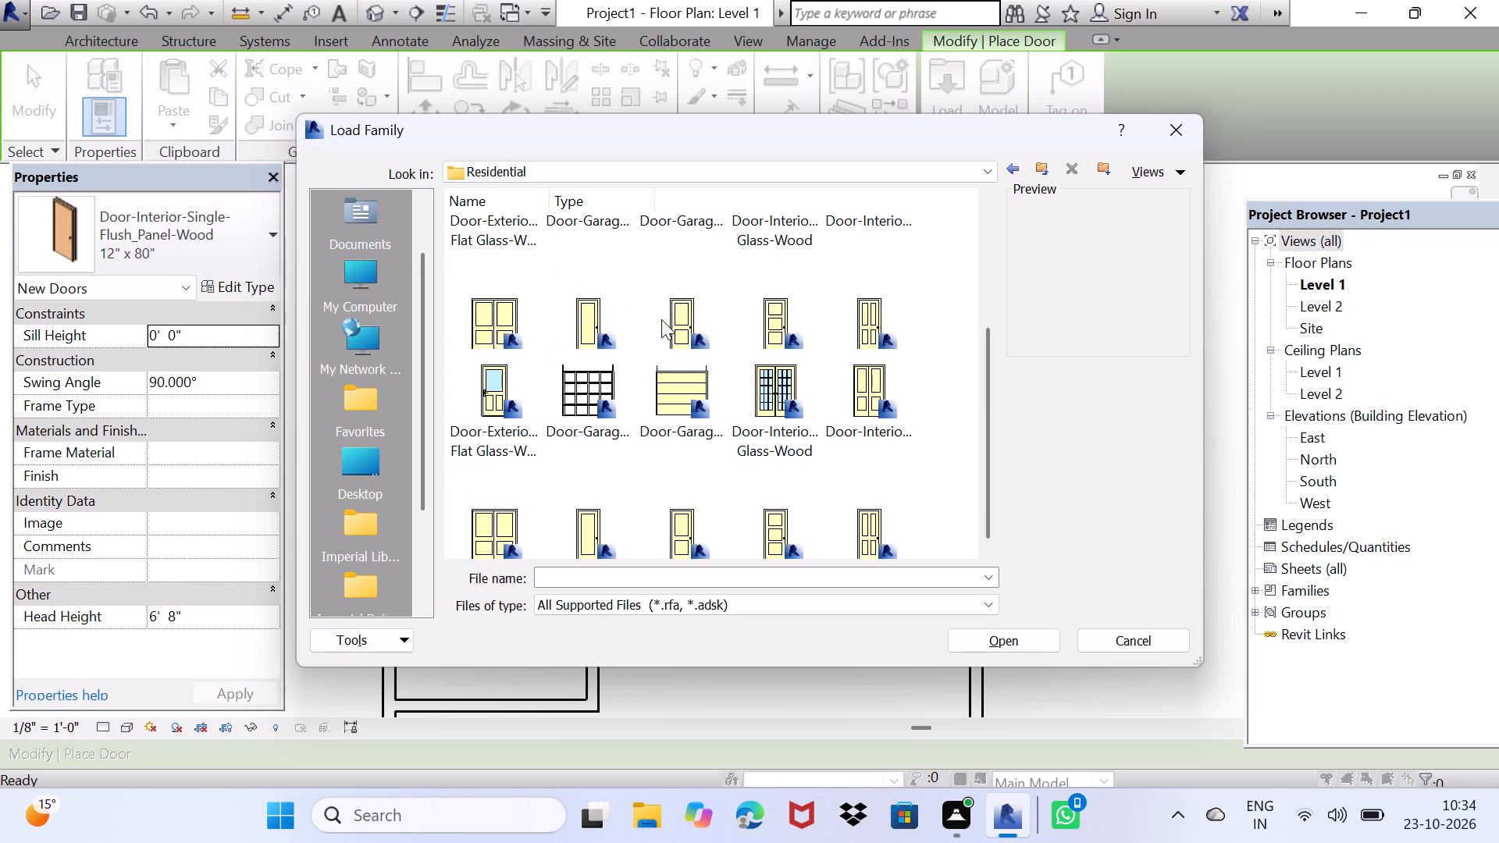
pyautogui.scroll(1, 661, 319)
pyautogui.click(842, 375)
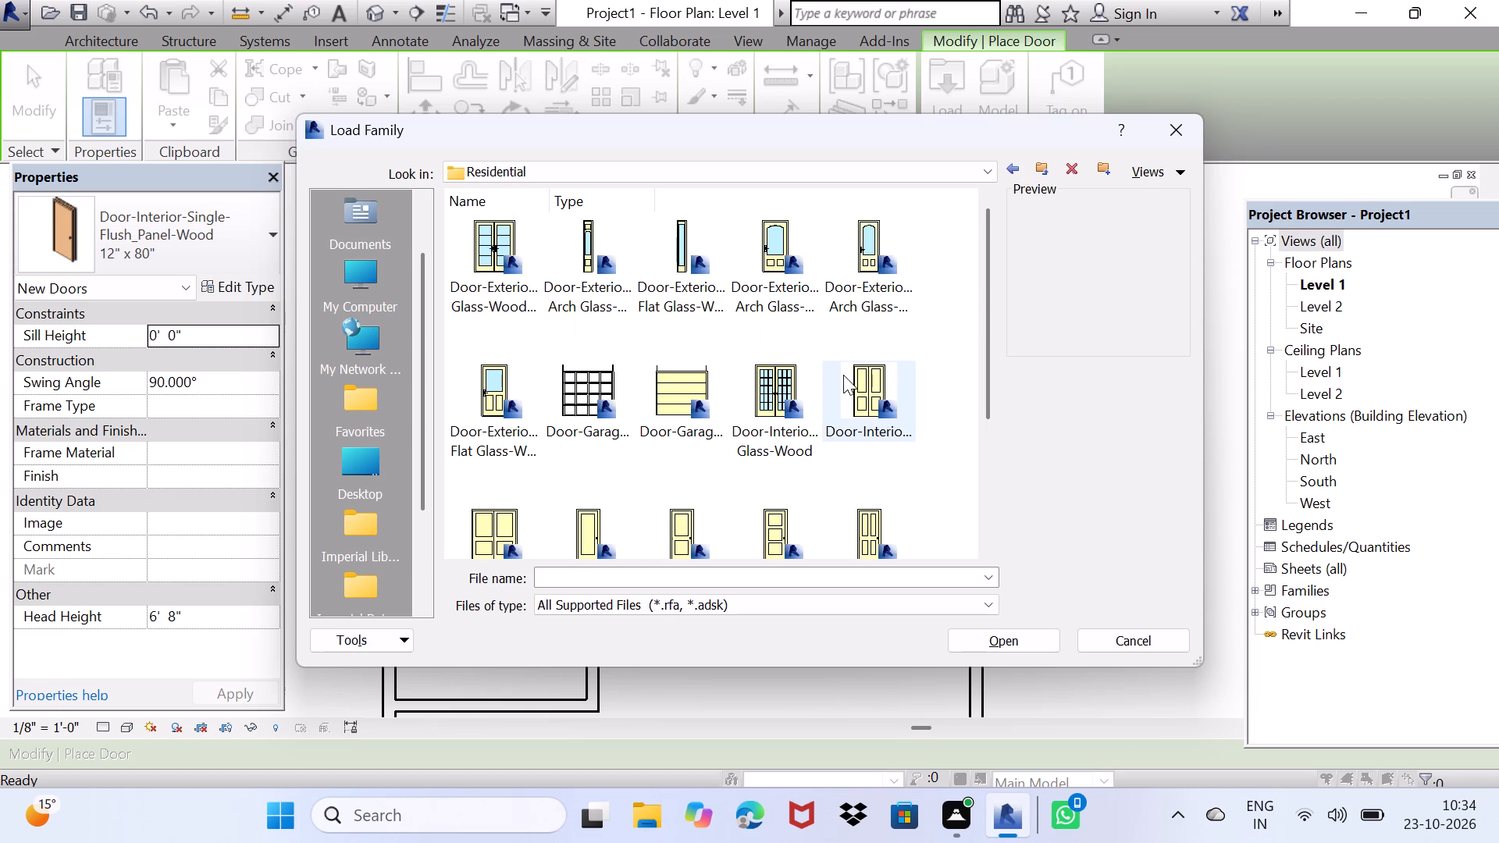
pyautogui.click(1017, 638)
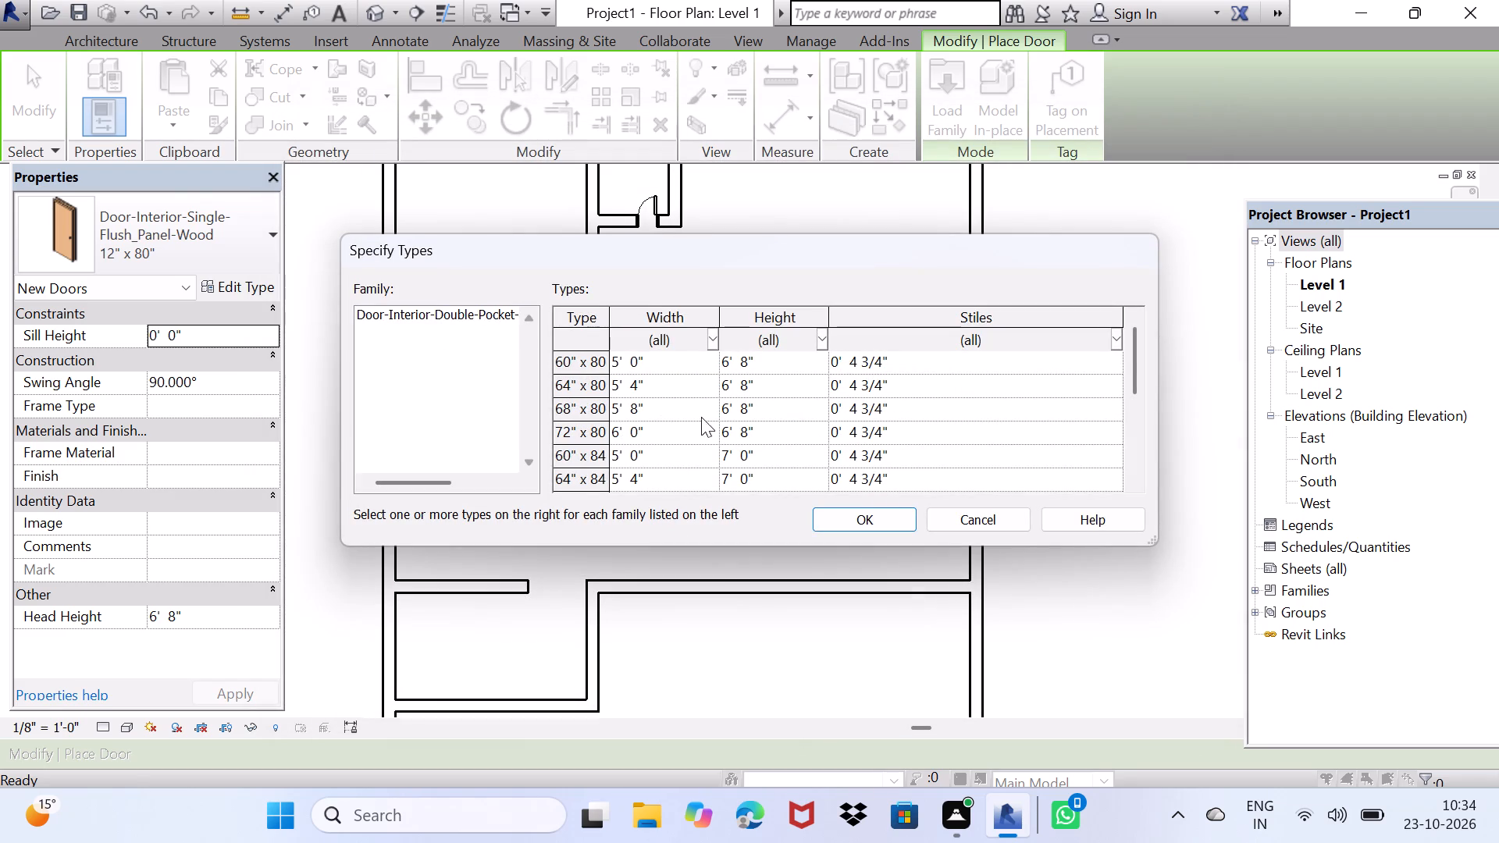
pyautogui.scroll(-3, 686, 406)
pyautogui.scroll(5, 686, 406)
pyautogui.scroll(-1, 686, 406)
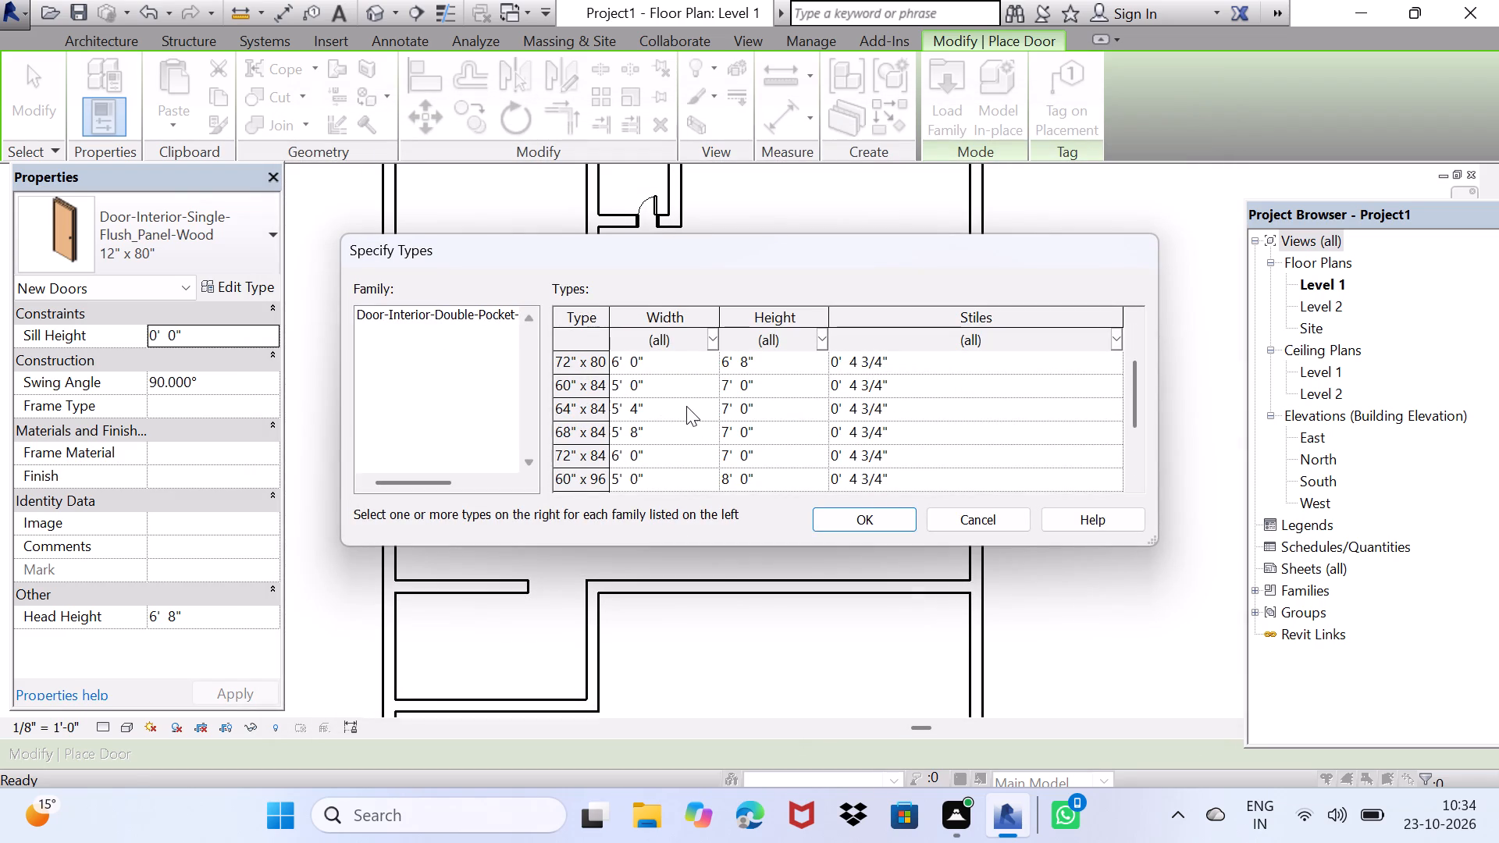
pyautogui.click(650, 457)
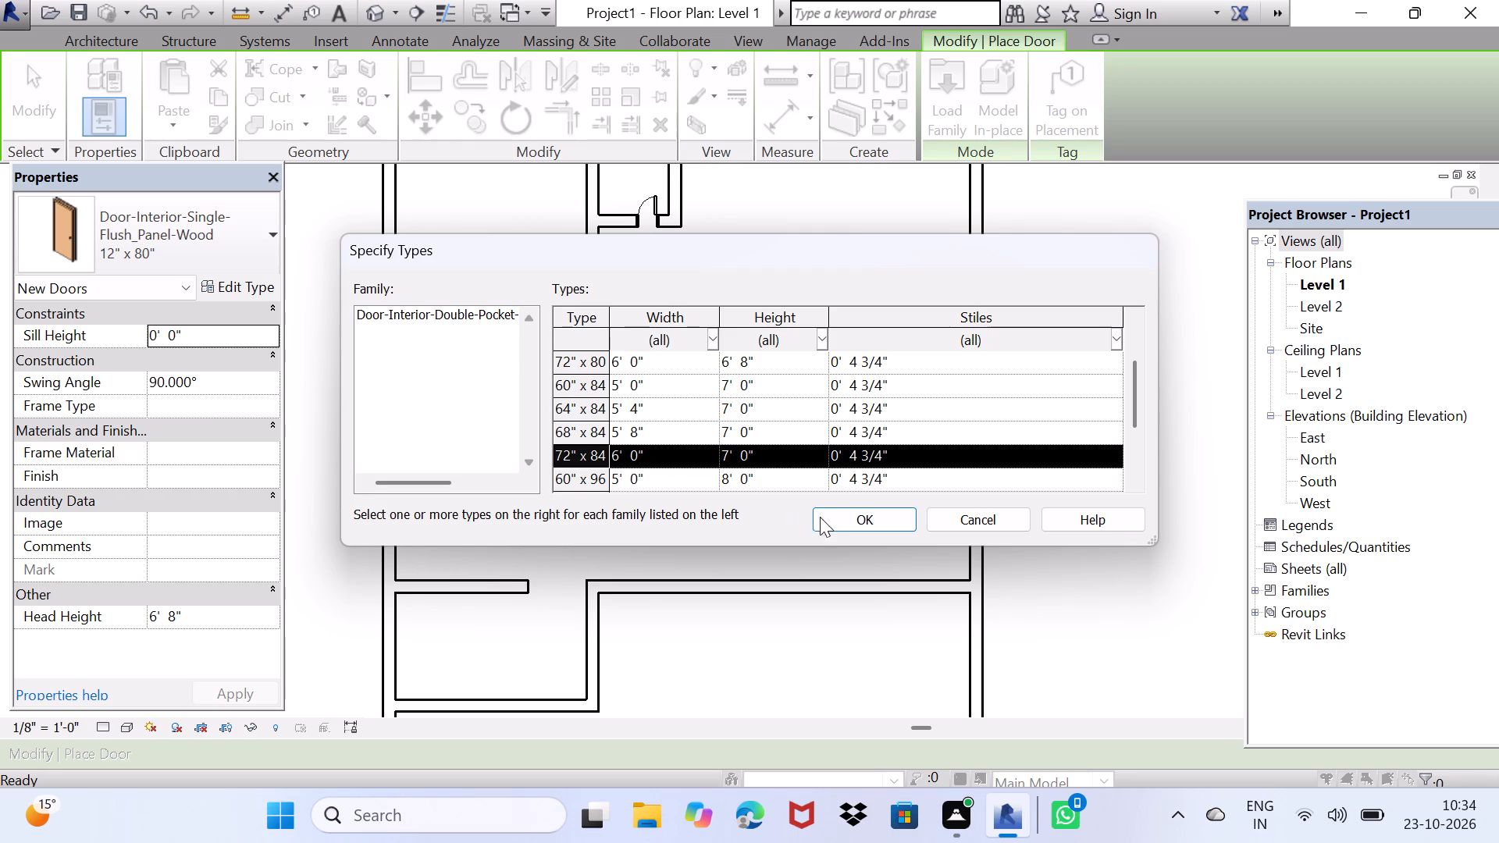
pyautogui.click(847, 518)
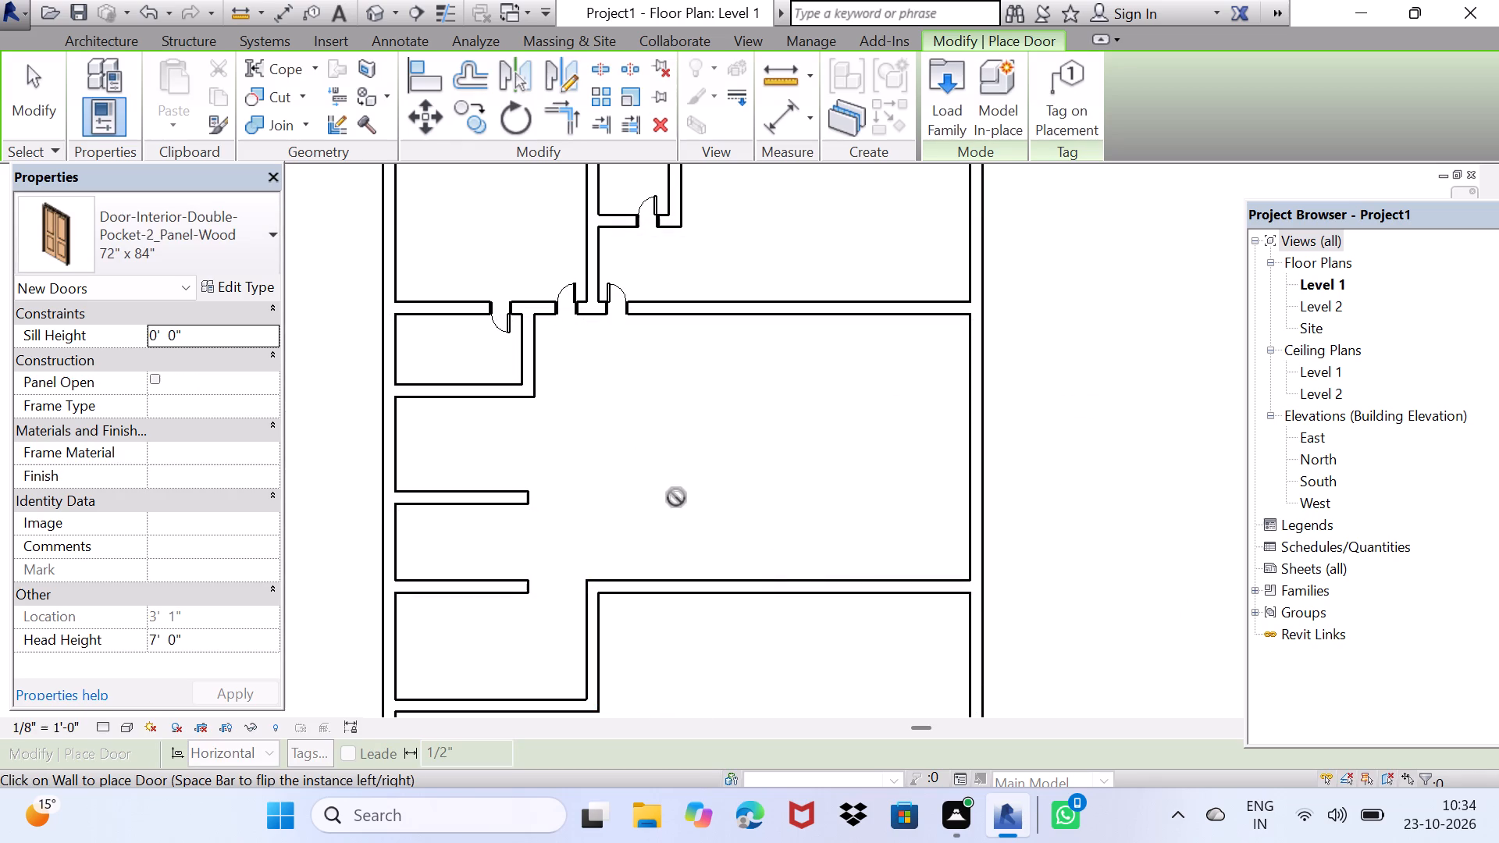
pyautogui.press('Escape')
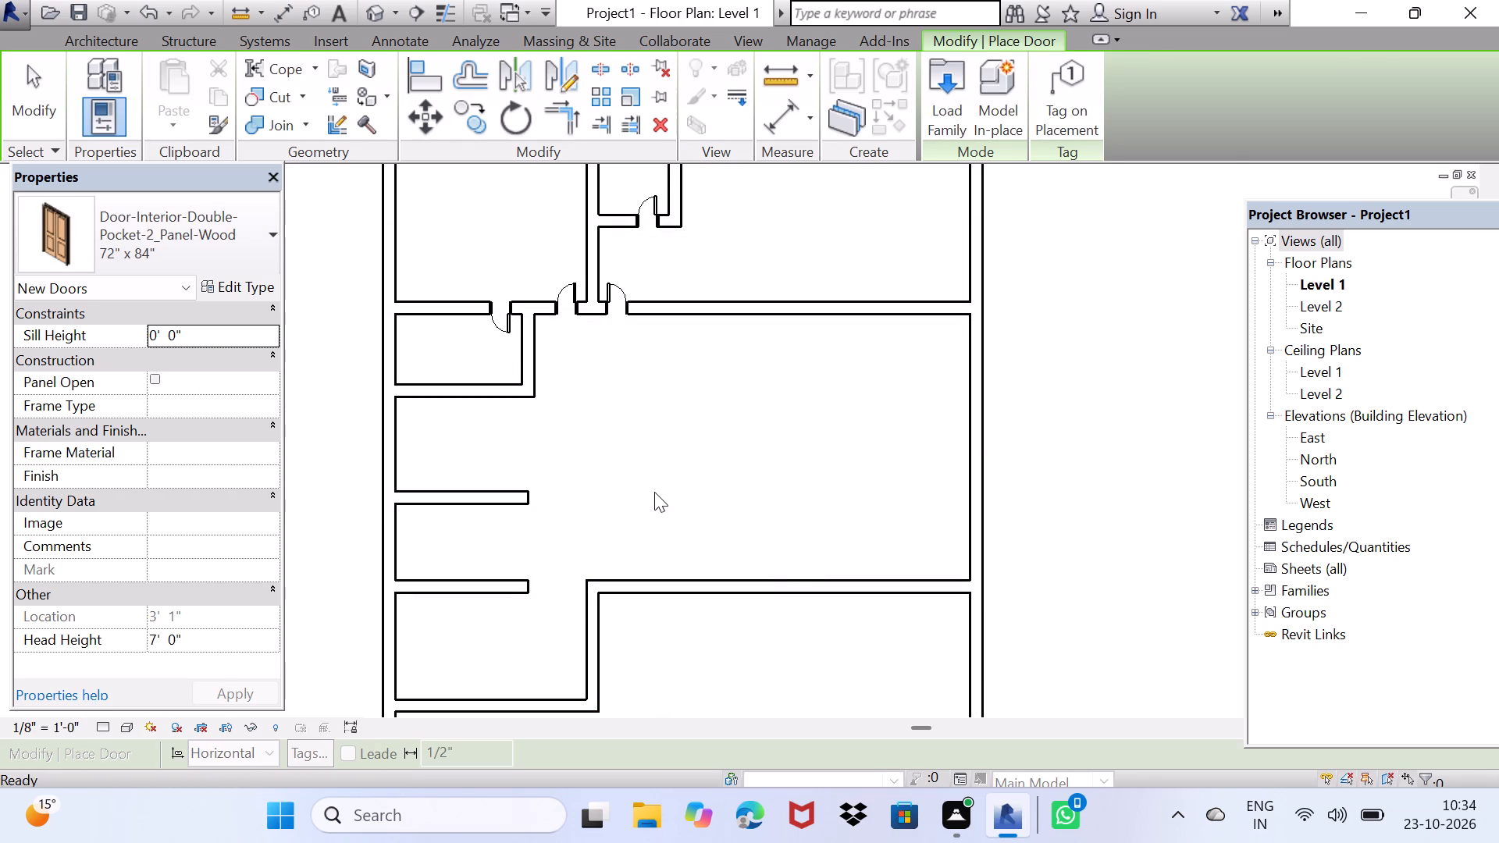
# Load the residential half-arch glass single-entry exterior wood door family, with type 36" x 80" active for placement.
pyautogui.scroll(-3, 551, 452)
pyautogui.moveTo(605, 579); pyautogui.dragTo(667, 560, button='middle')
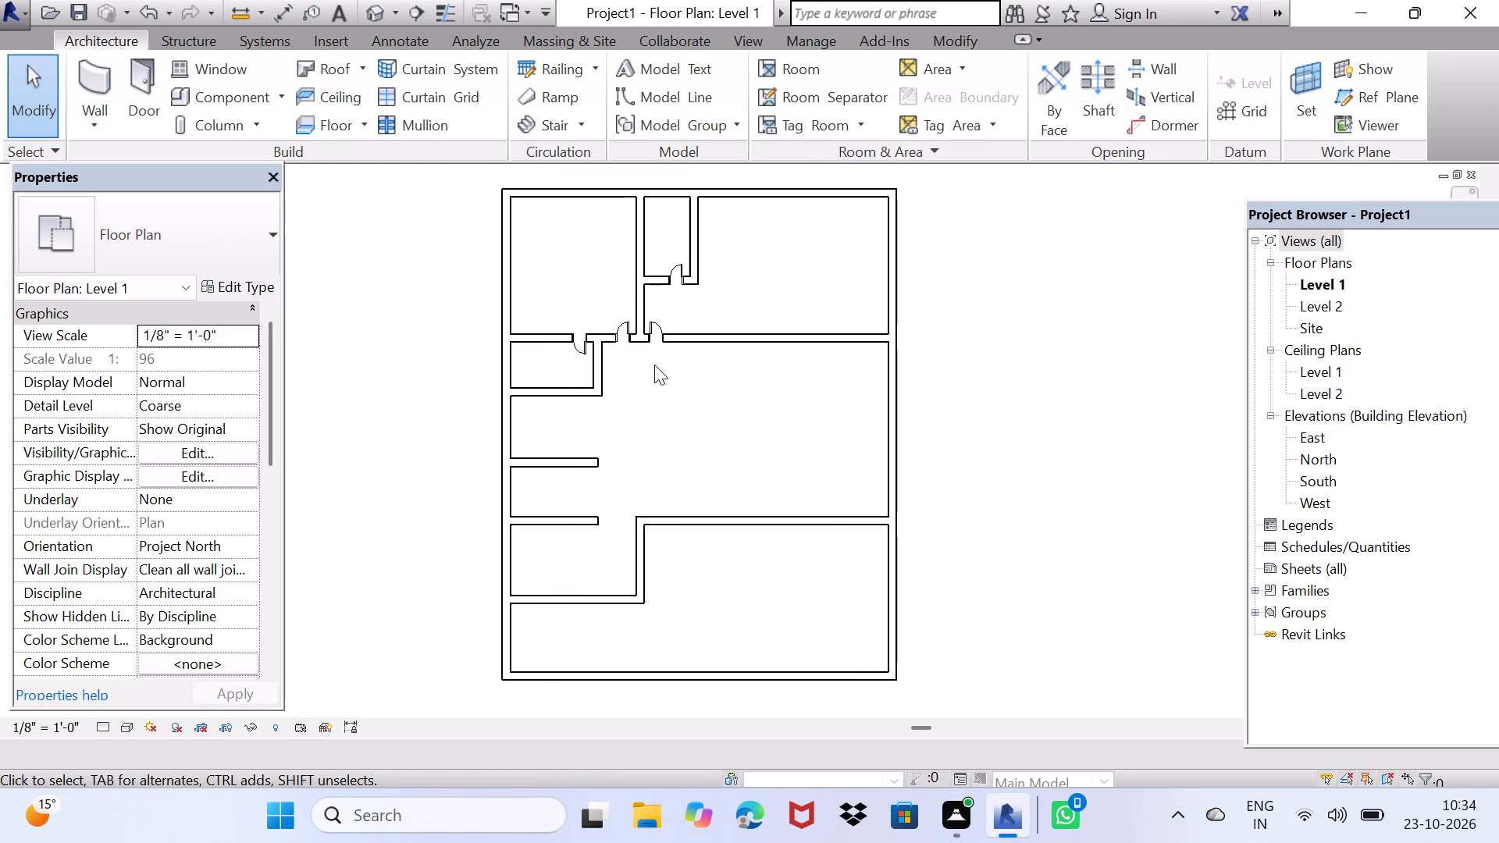
pyautogui.scroll(3, 668, 351)
pyautogui.moveTo(693, 341); pyautogui.dragTo(635, 404, button='middle')
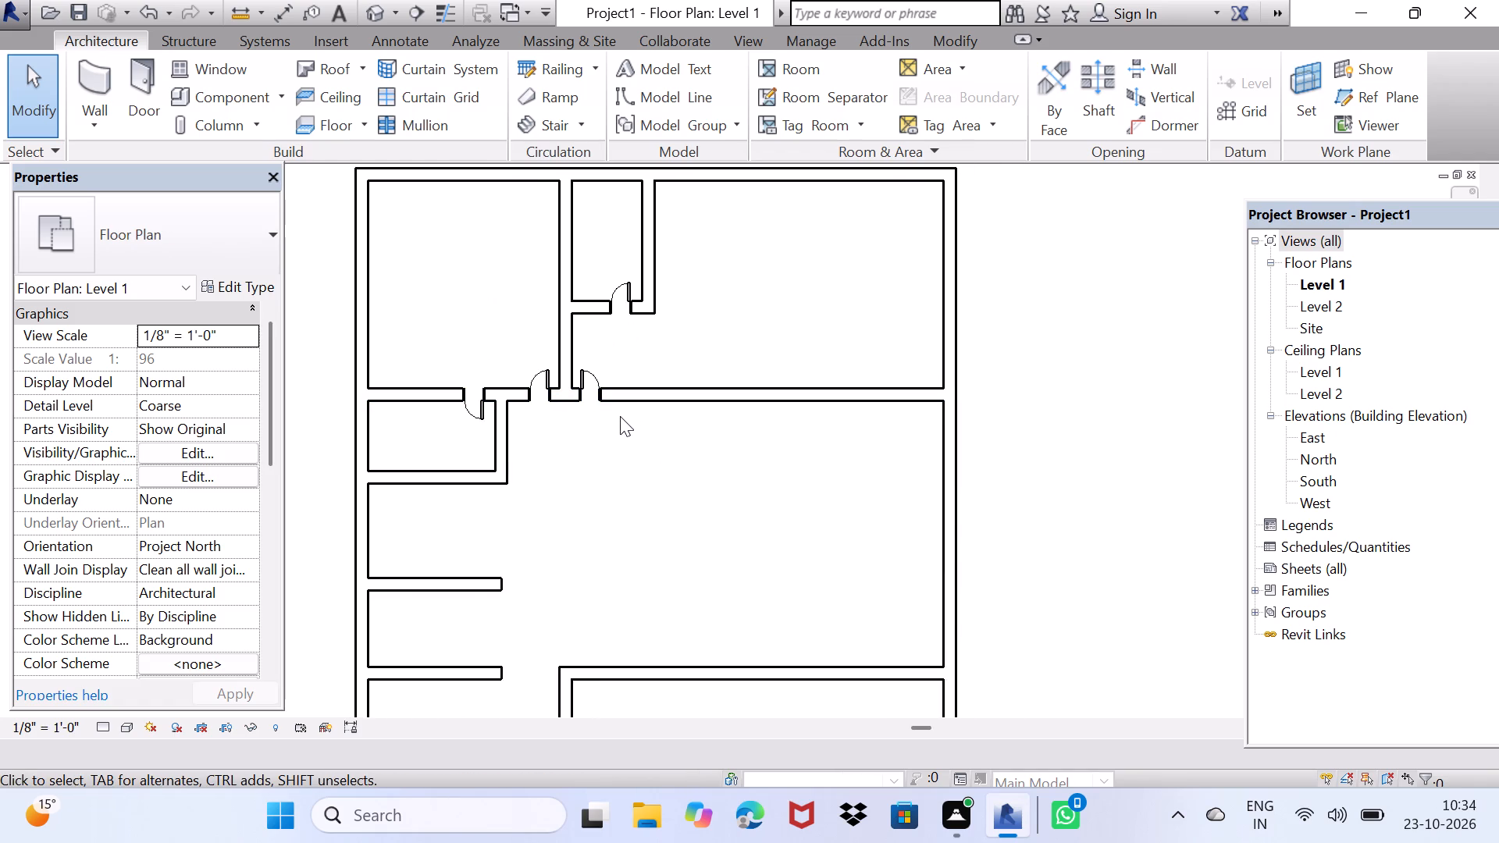
pyautogui.doubleClick(152, 70)
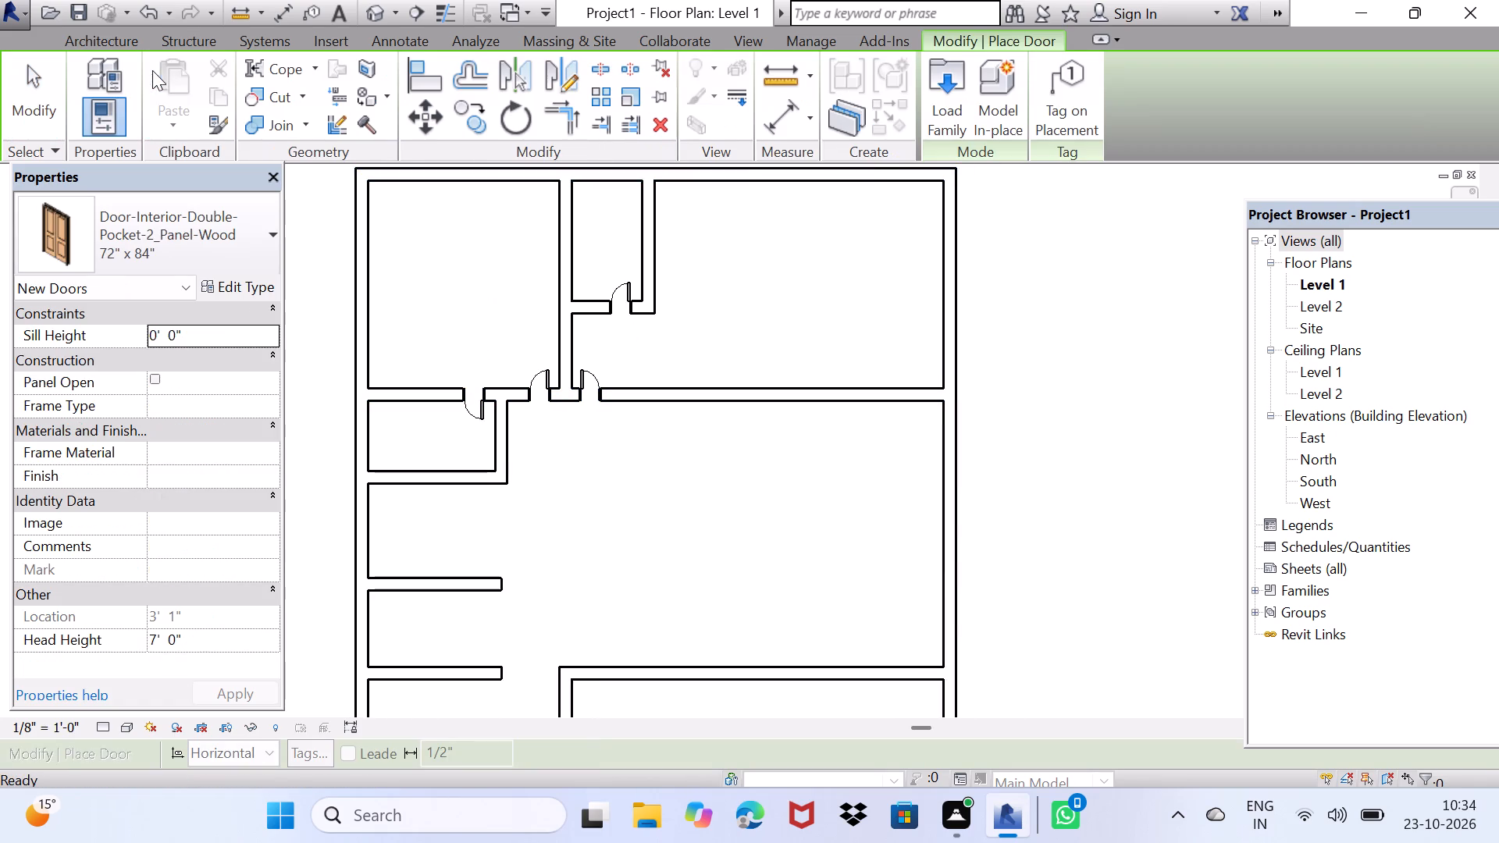
pyautogui.doubleClick(953, 73)
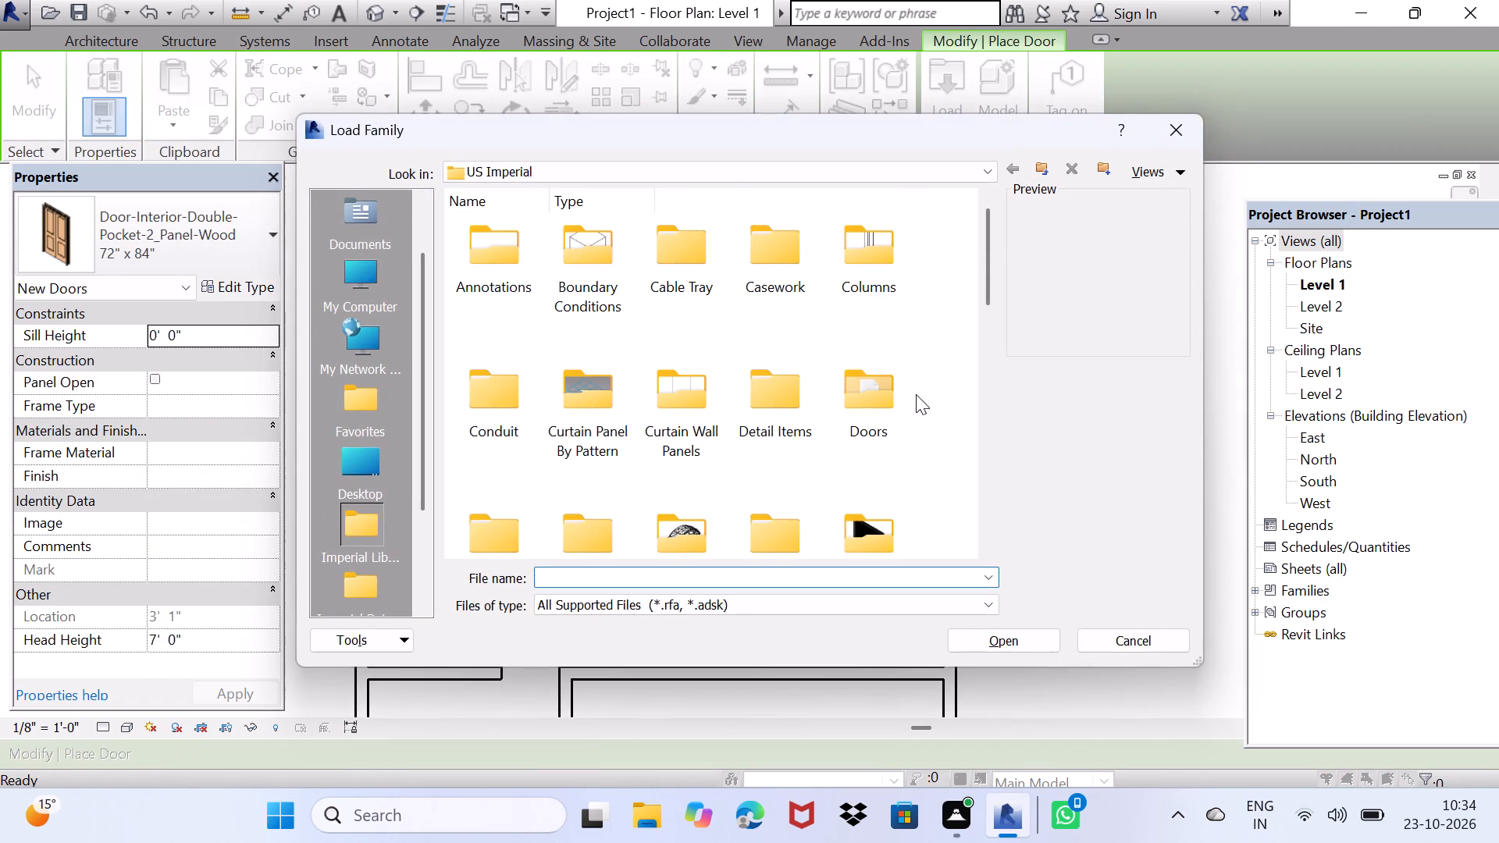
pyautogui.scroll(-1, 894, 398)
pyautogui.scroll(1, 864, 333)
pyautogui.doubleClick(881, 403)
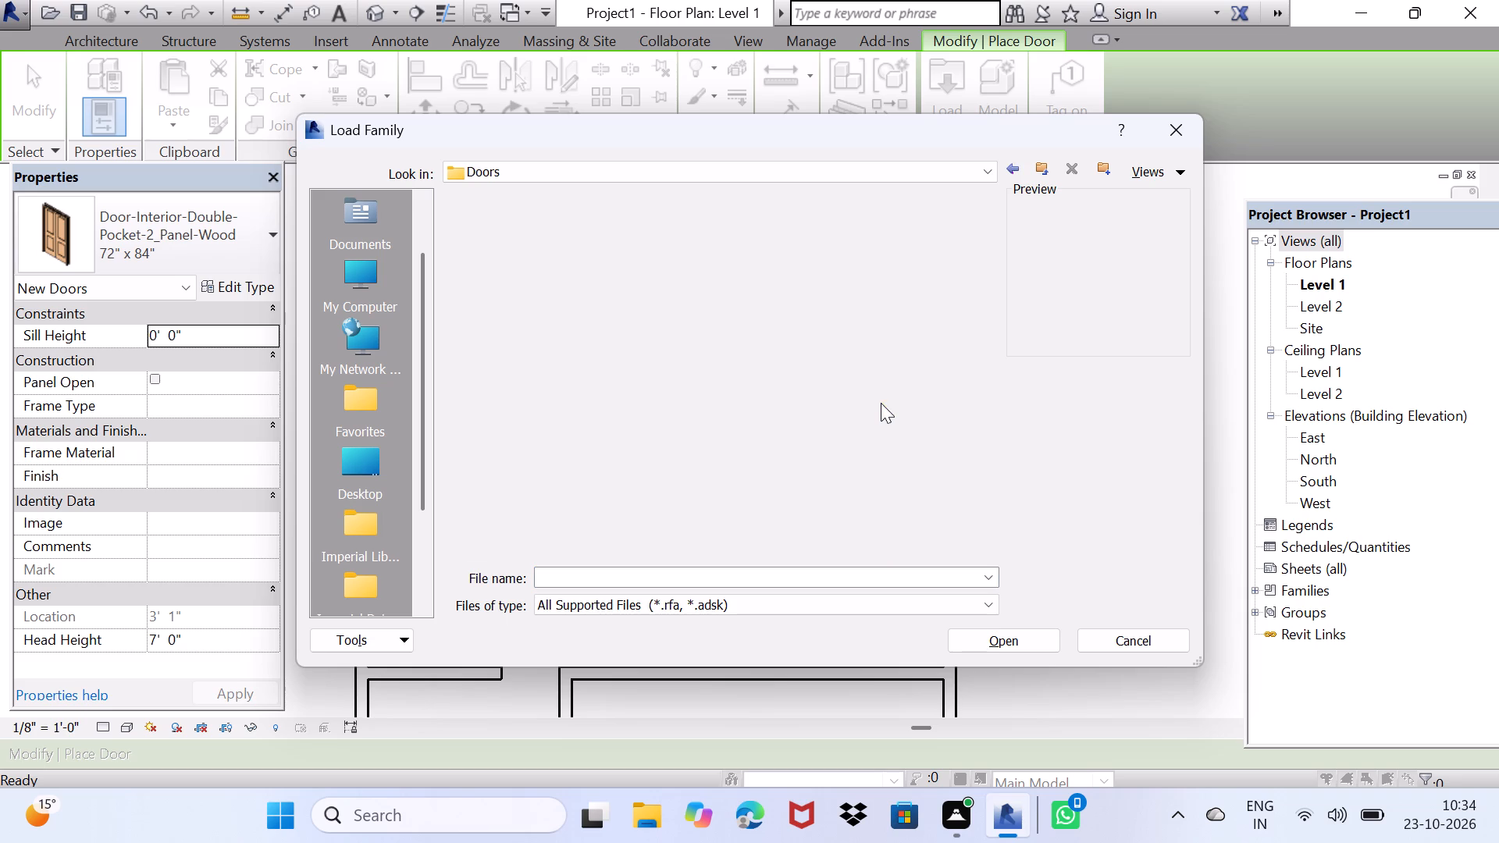
pyautogui.scroll(-1, 832, 389)
pyautogui.scroll(1, 832, 389)
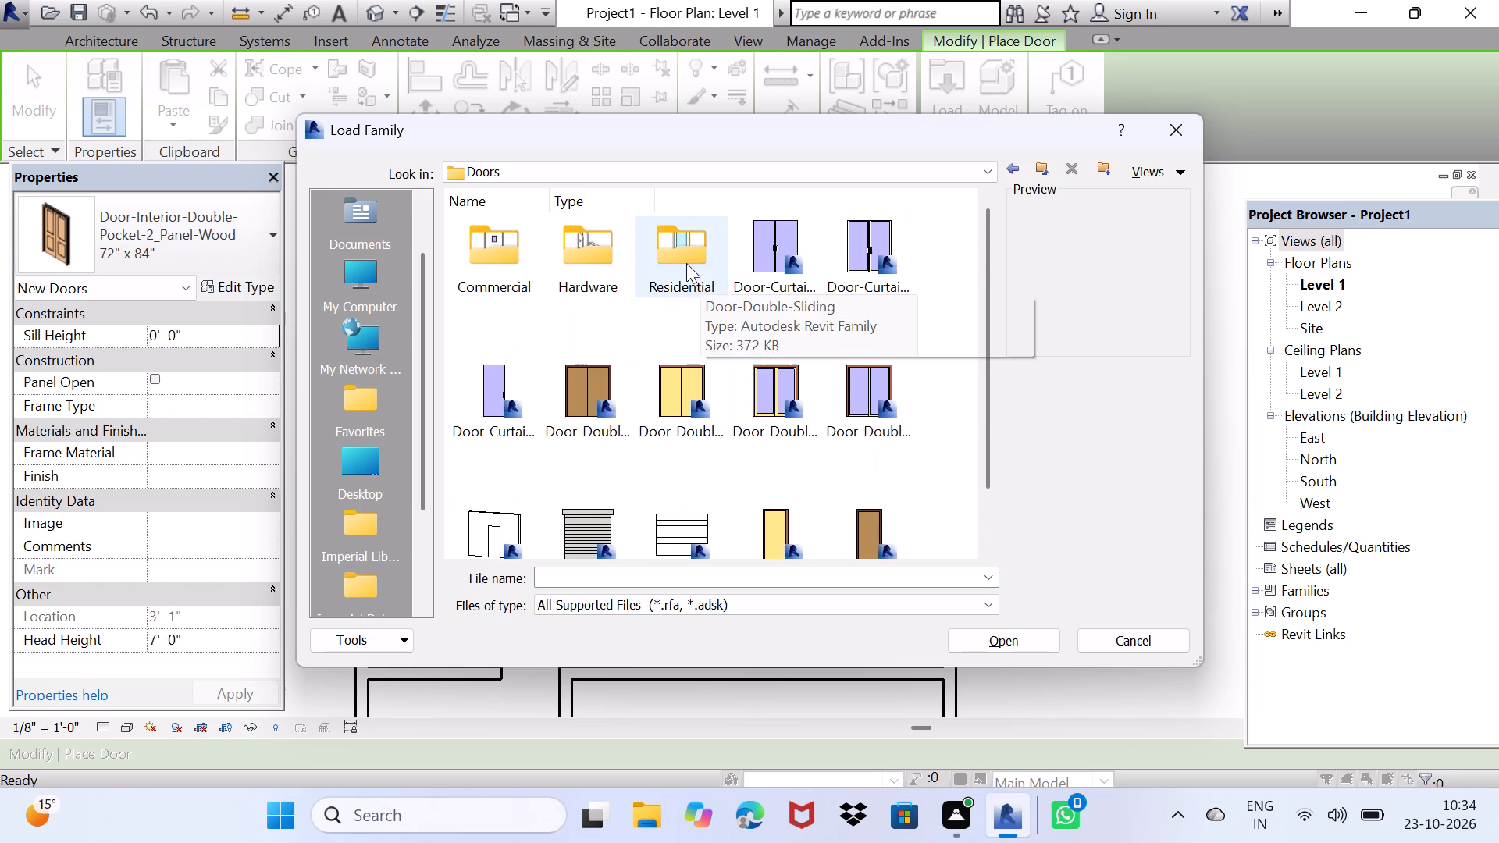
pyautogui.doubleClick(686, 263)
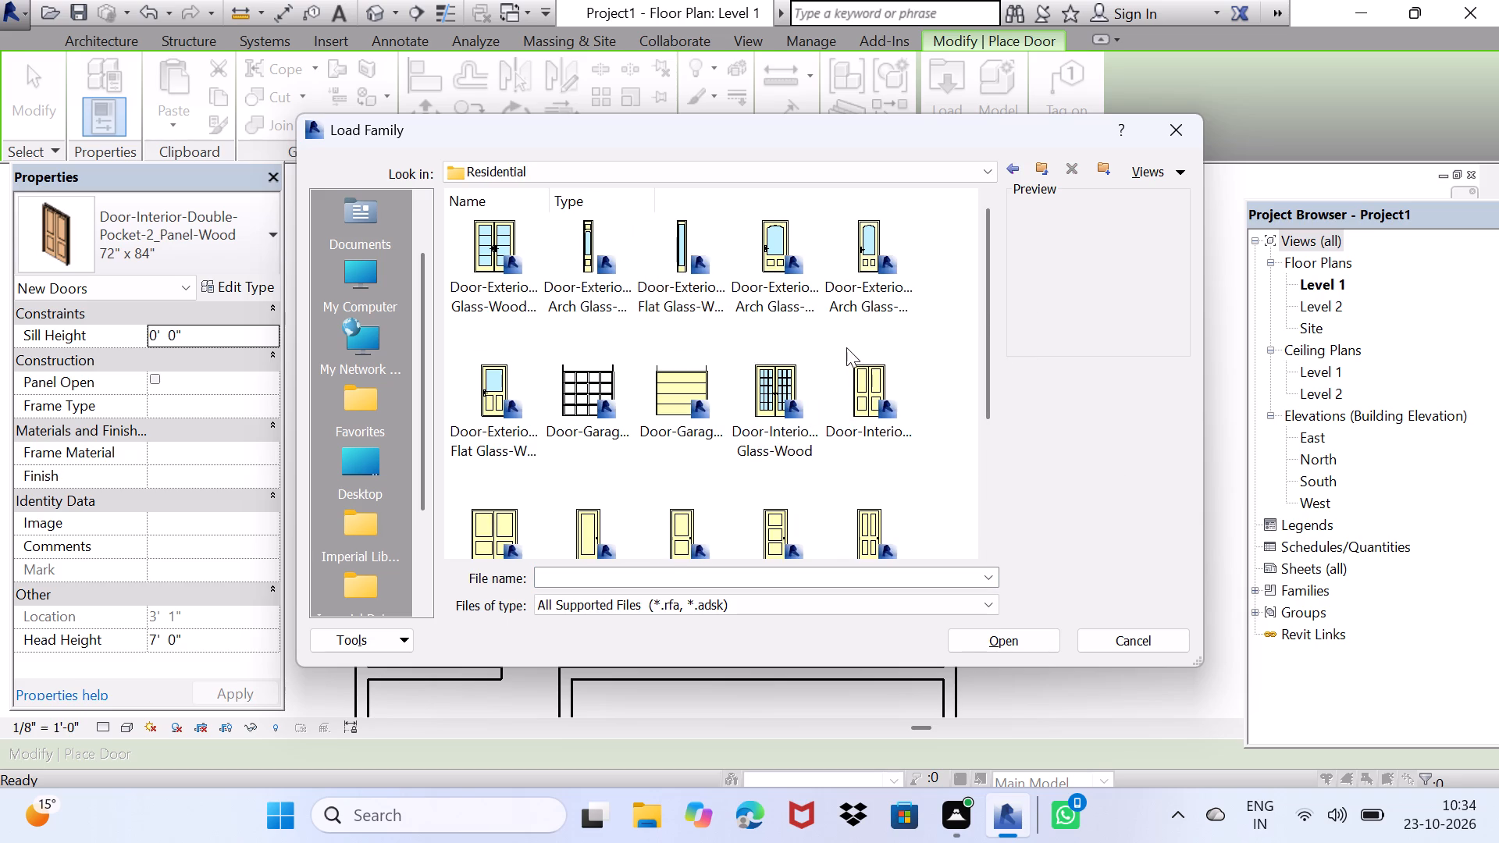
pyautogui.scroll(-1, 846, 347)
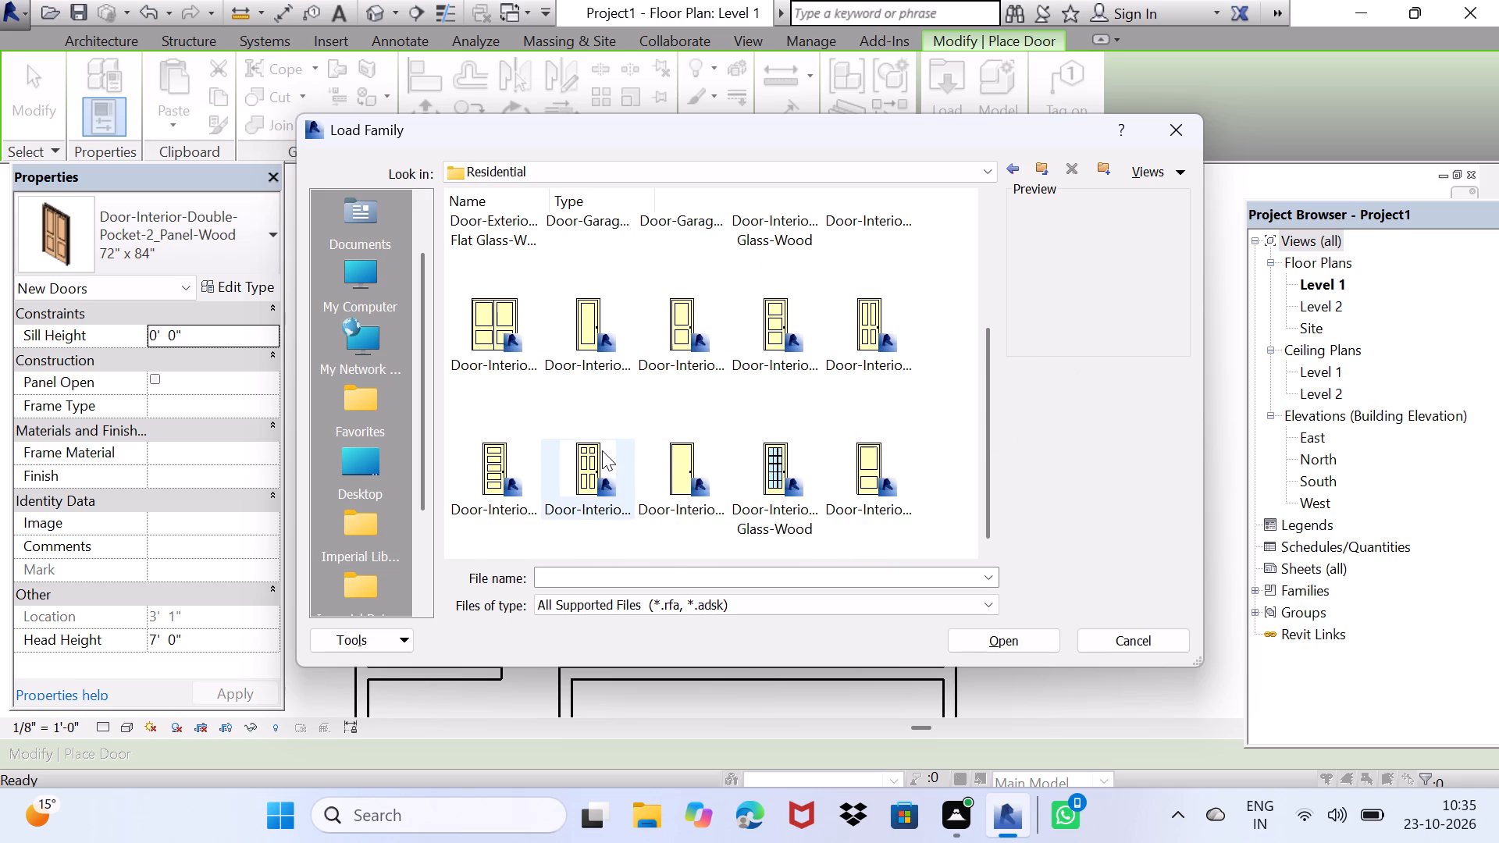
pyautogui.scroll(1, 602, 450)
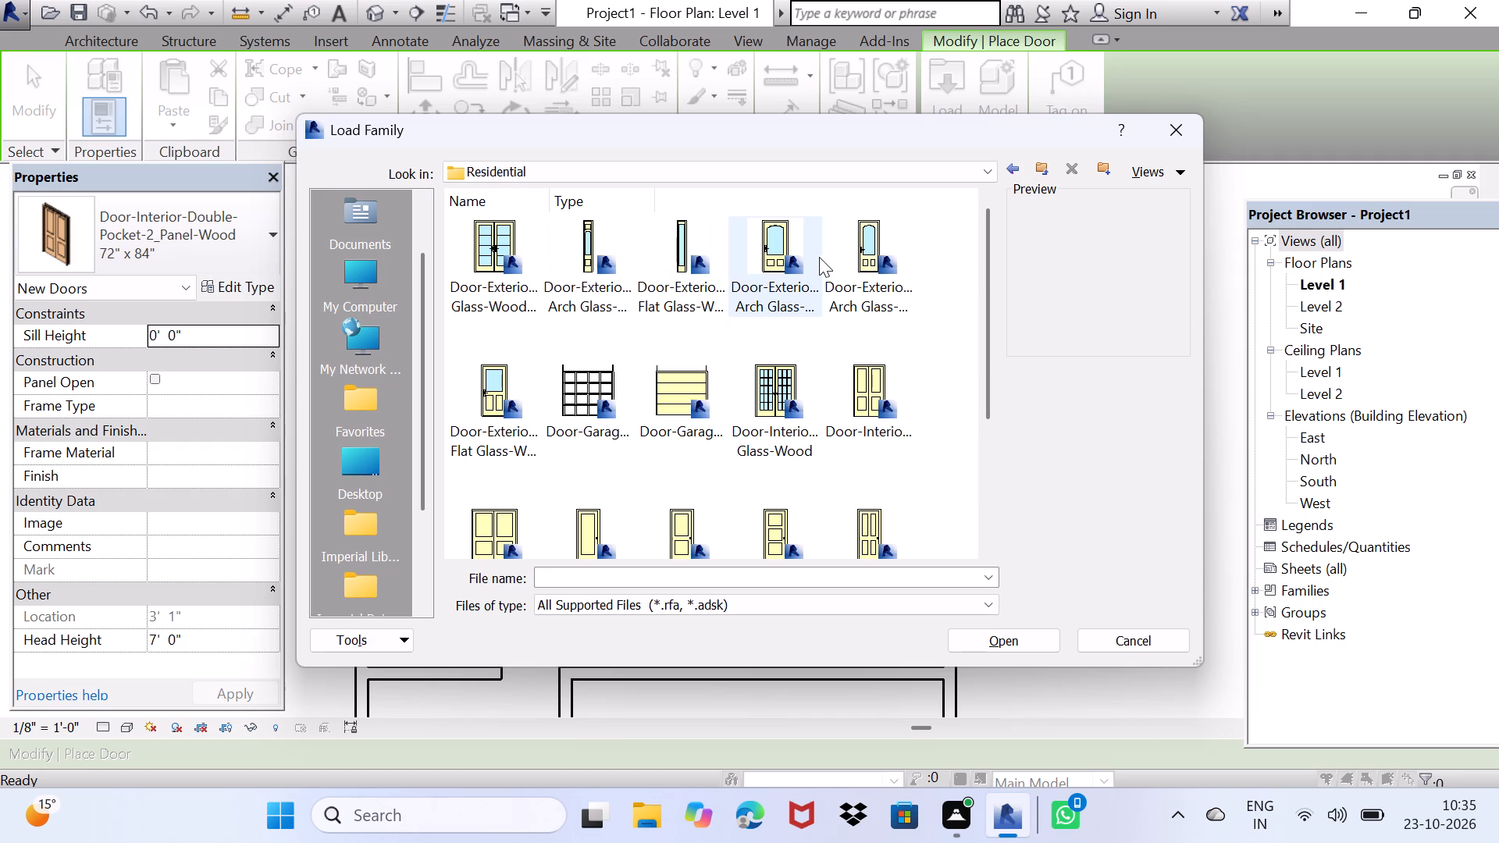
pyautogui.click(767, 254)
pyautogui.click(1031, 642)
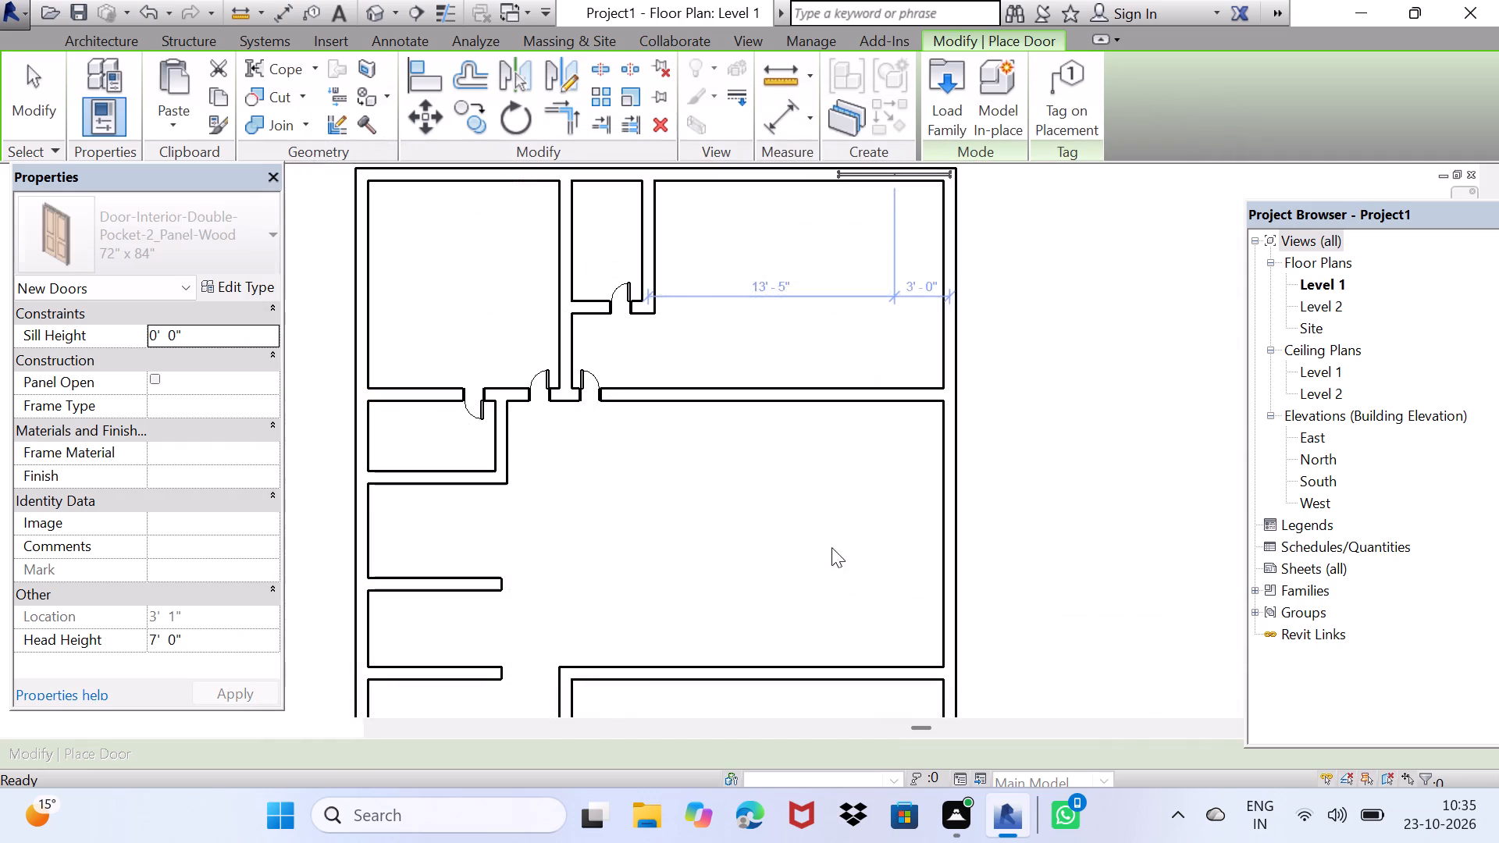
# Place a half-arch glass door in the lower large room's upper wall, 3' 0" from the vertical partition, swinging into the central hall.
pyautogui.moveTo(669, 657); pyautogui.dragTo(687, 330, button='middle')
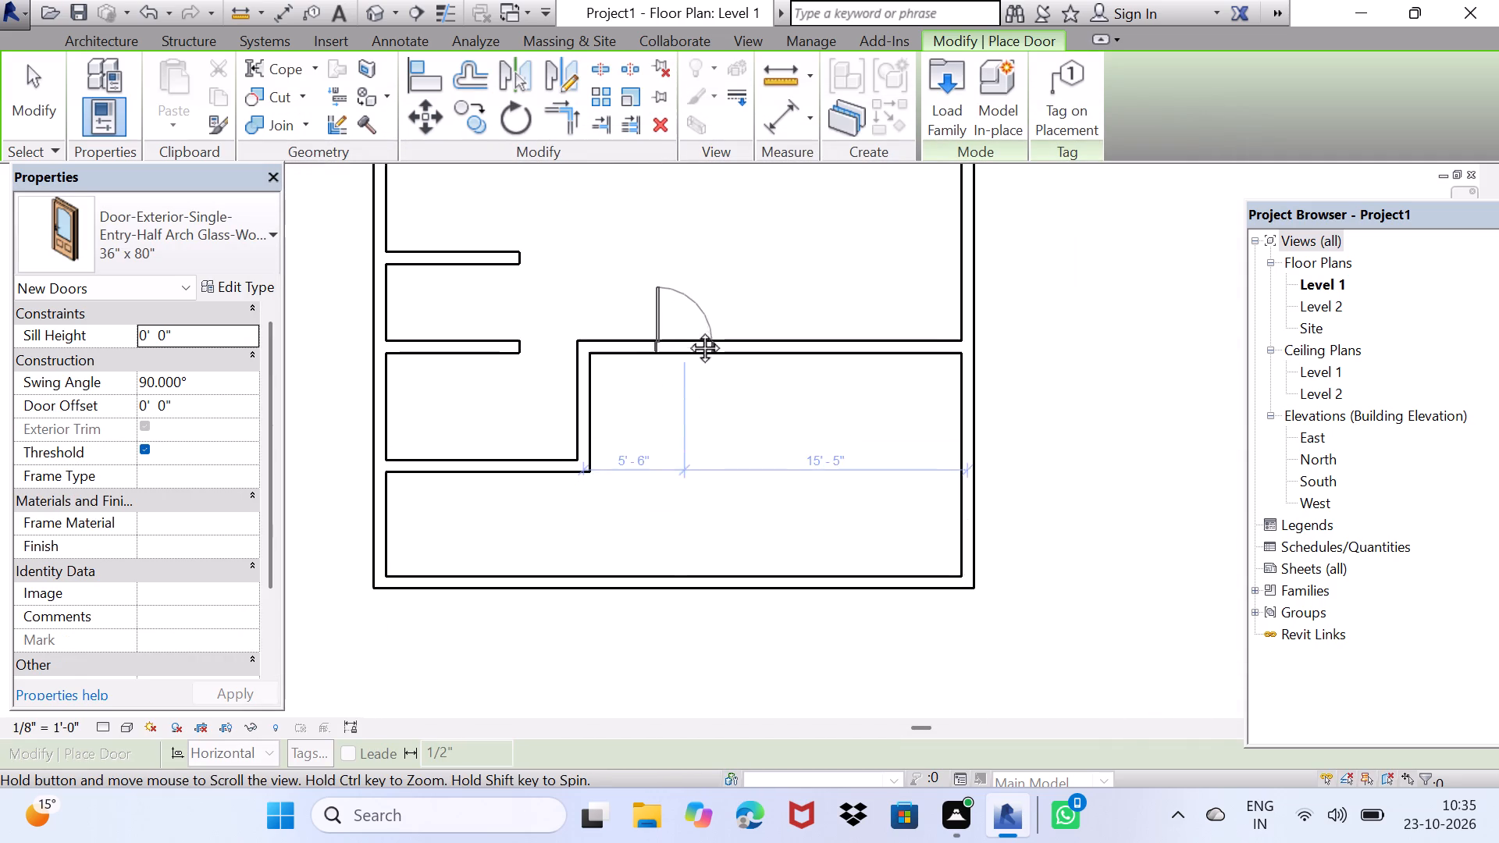
pyautogui.moveTo(687, 330); pyautogui.dragTo(697, 368, button='middle')
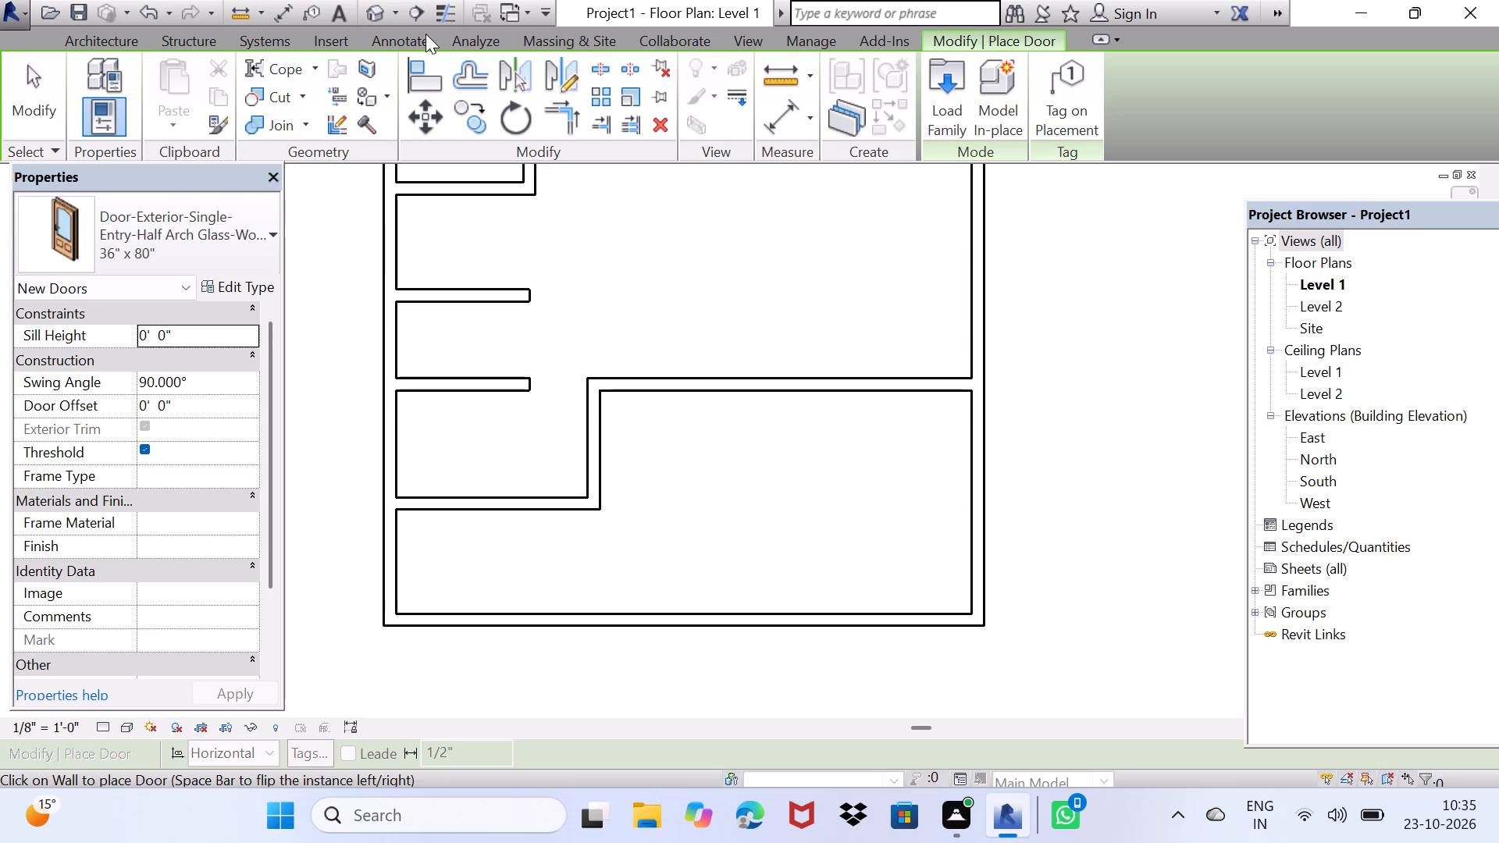
pyautogui.click(653, 378)
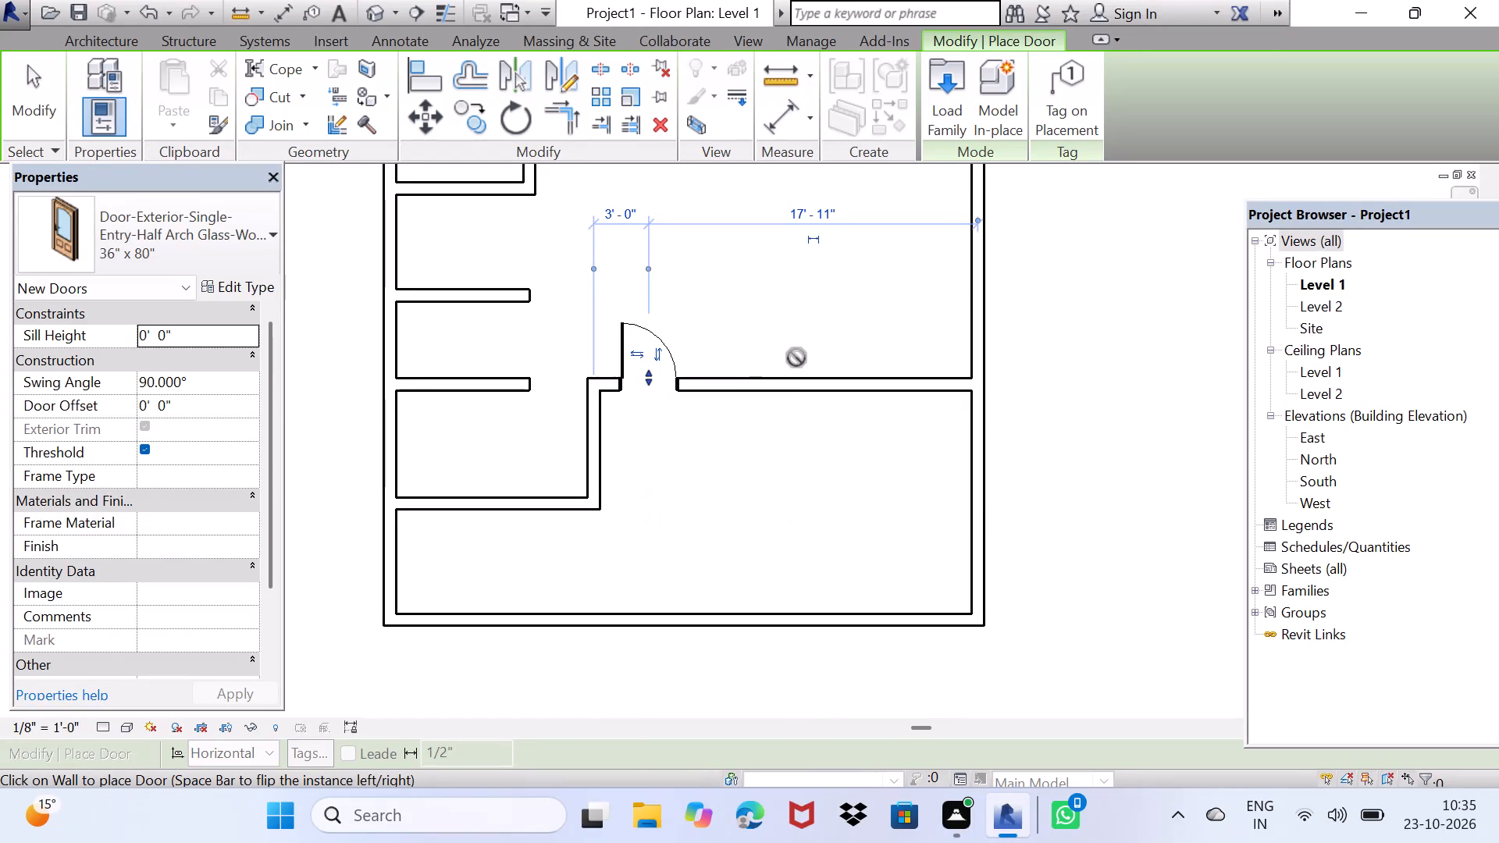
pyautogui.press('space')
pyautogui.press('Escape')
pyautogui.scroll(-1, 629, 318)
pyautogui.moveTo(665, 343); pyautogui.dragTo(717, 372, button='middle')
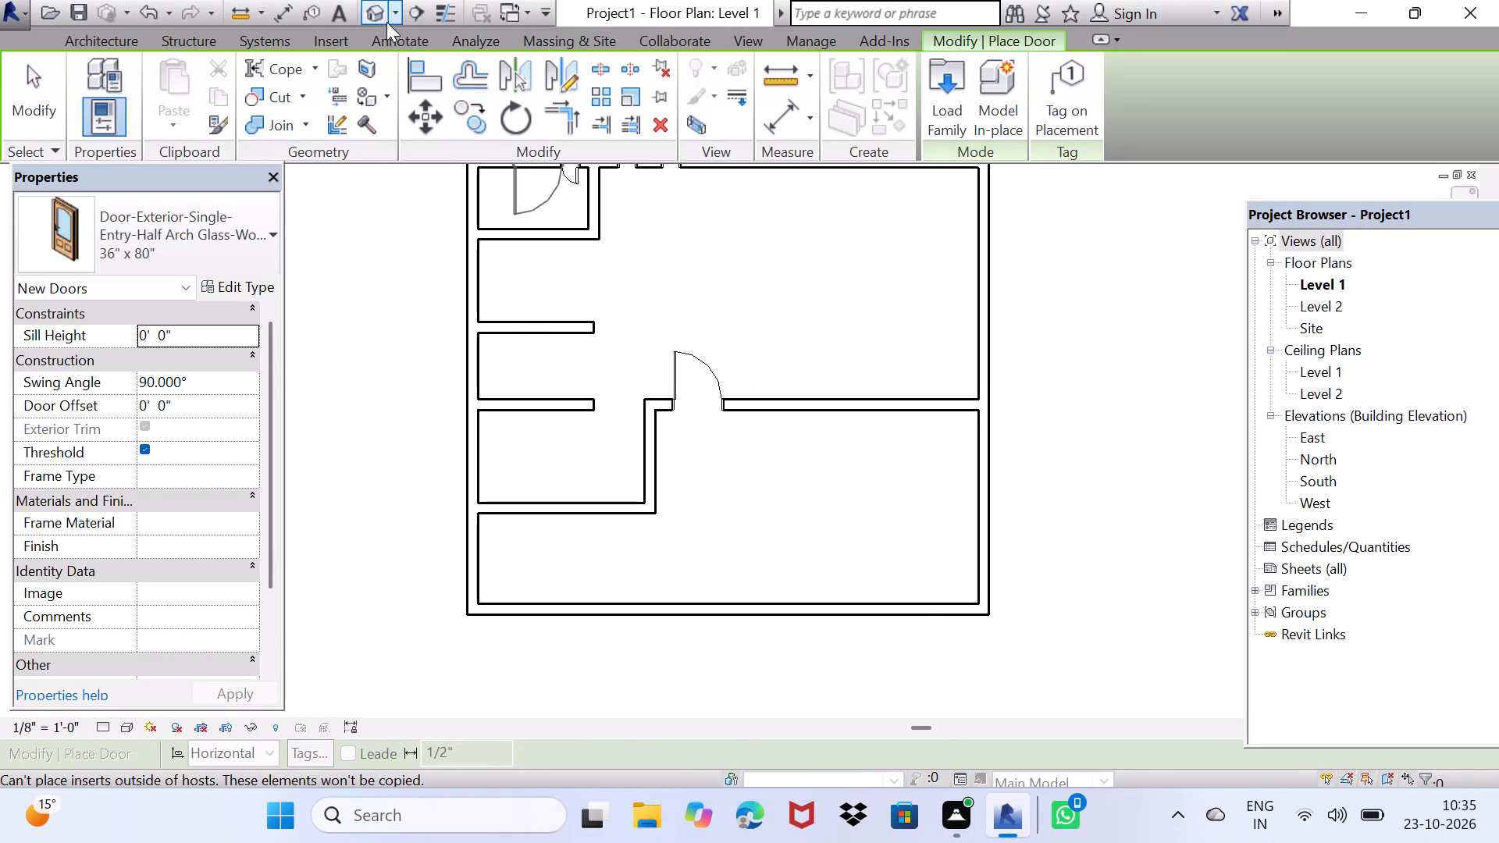
# Open the default 3D view in a shaded visual style and examine the placed doors from several angles.
pyautogui.click(378, 23)
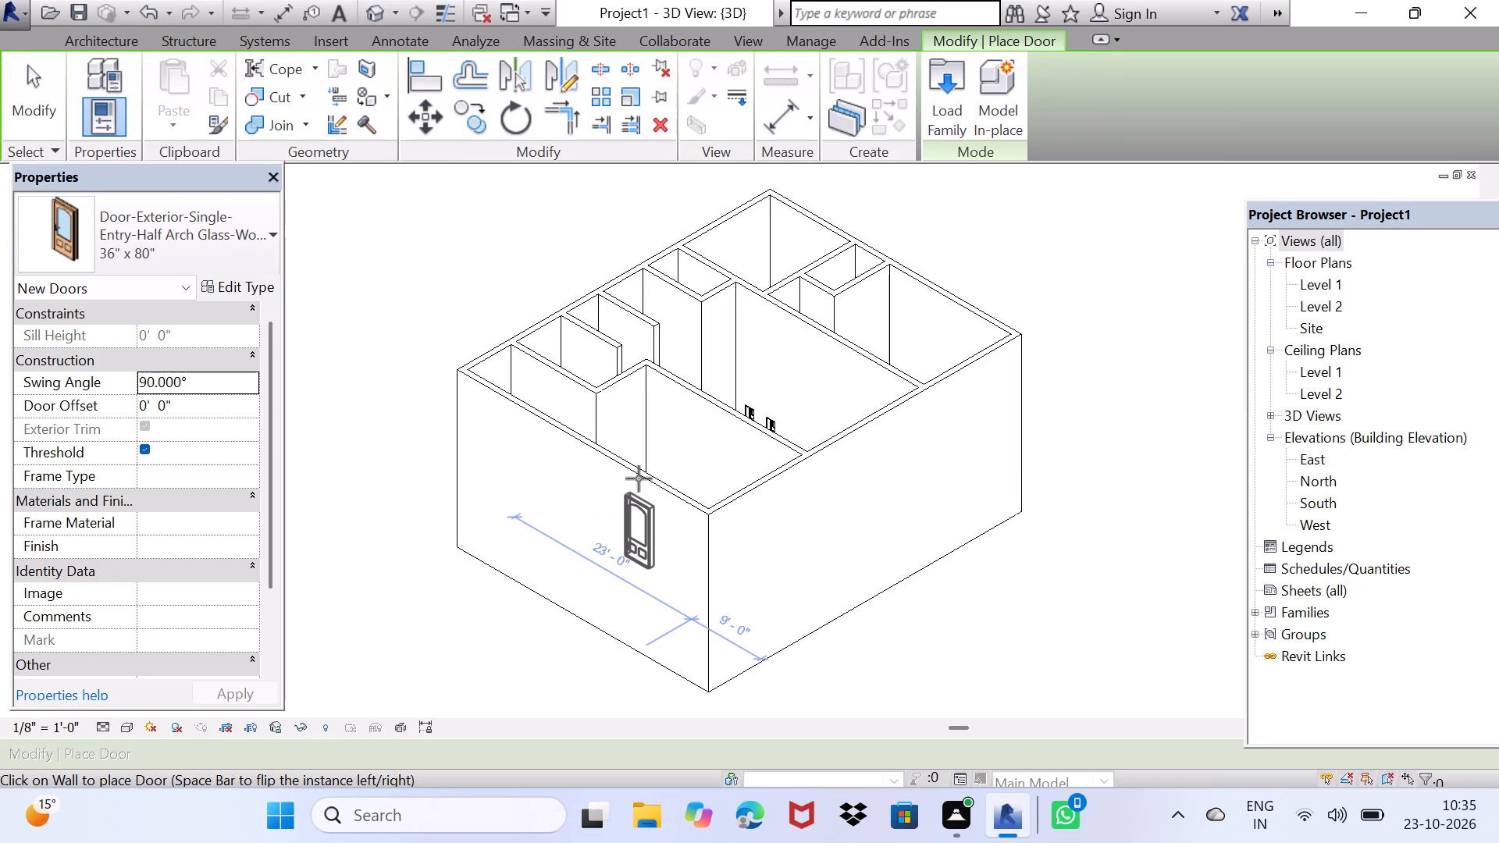
pyautogui.press('Escape')
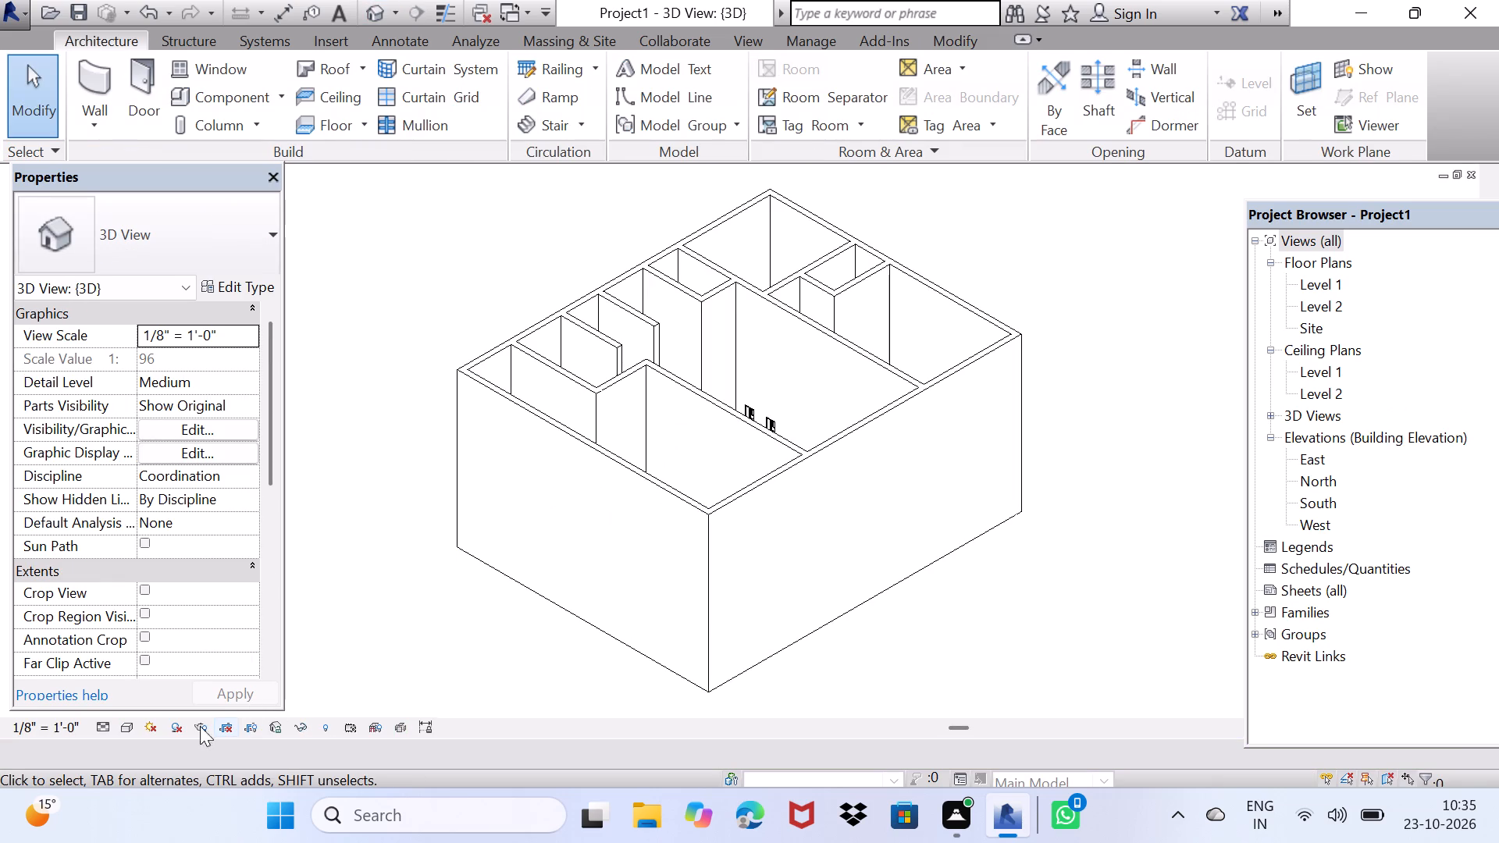
pyautogui.click(123, 721)
pyautogui.click(168, 635)
pyautogui.moveTo(956, 434); pyautogui.dragTo(938, 452, button='middle')
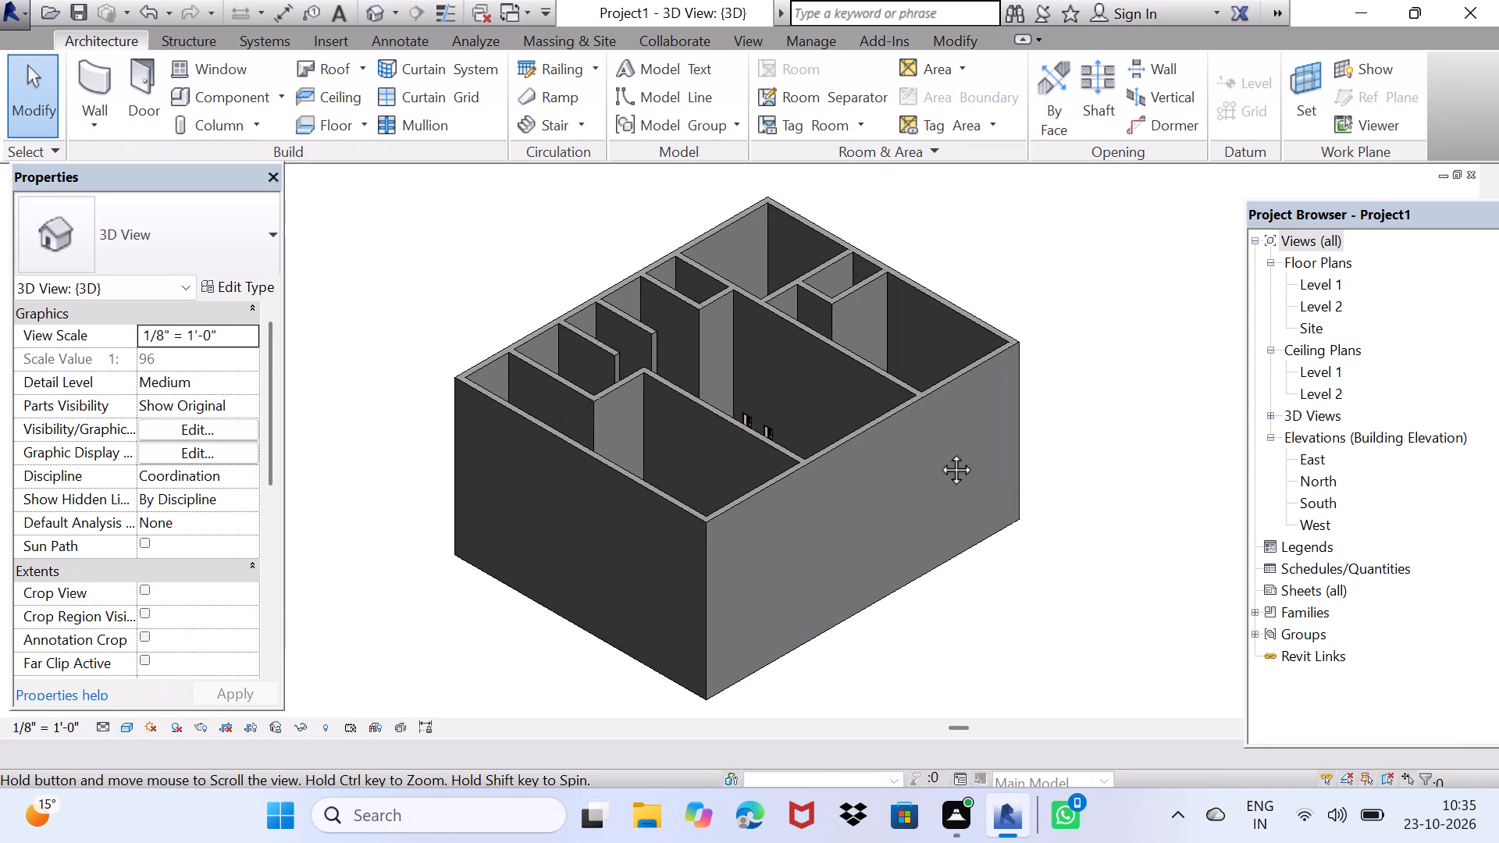
pyautogui.moveTo(938, 452); pyautogui.dragTo(420, 564, button='middle')
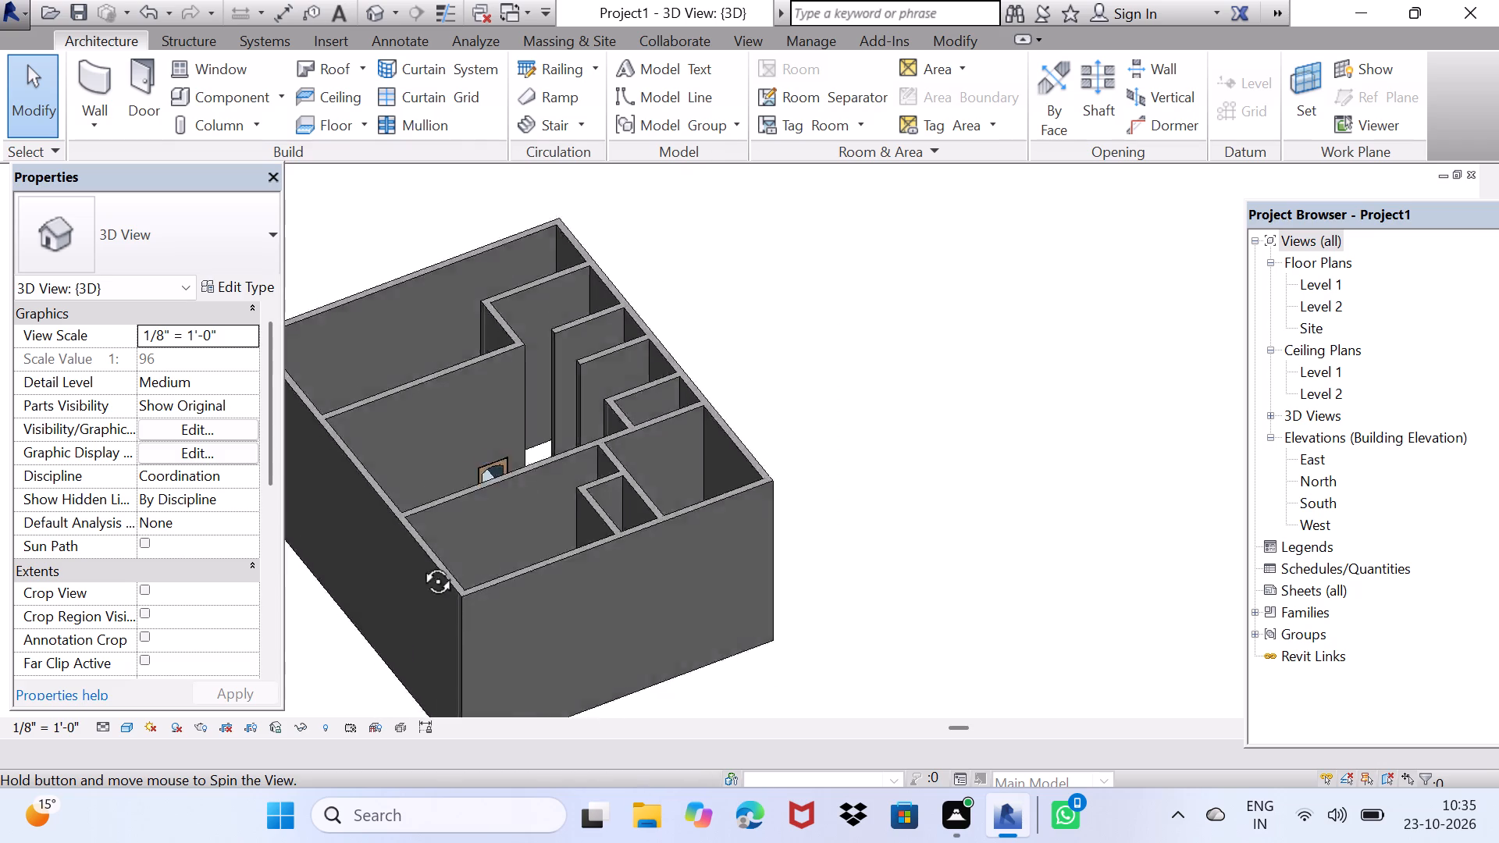
pyautogui.moveTo(420, 564); pyautogui.dragTo(753, 649, button='middle')
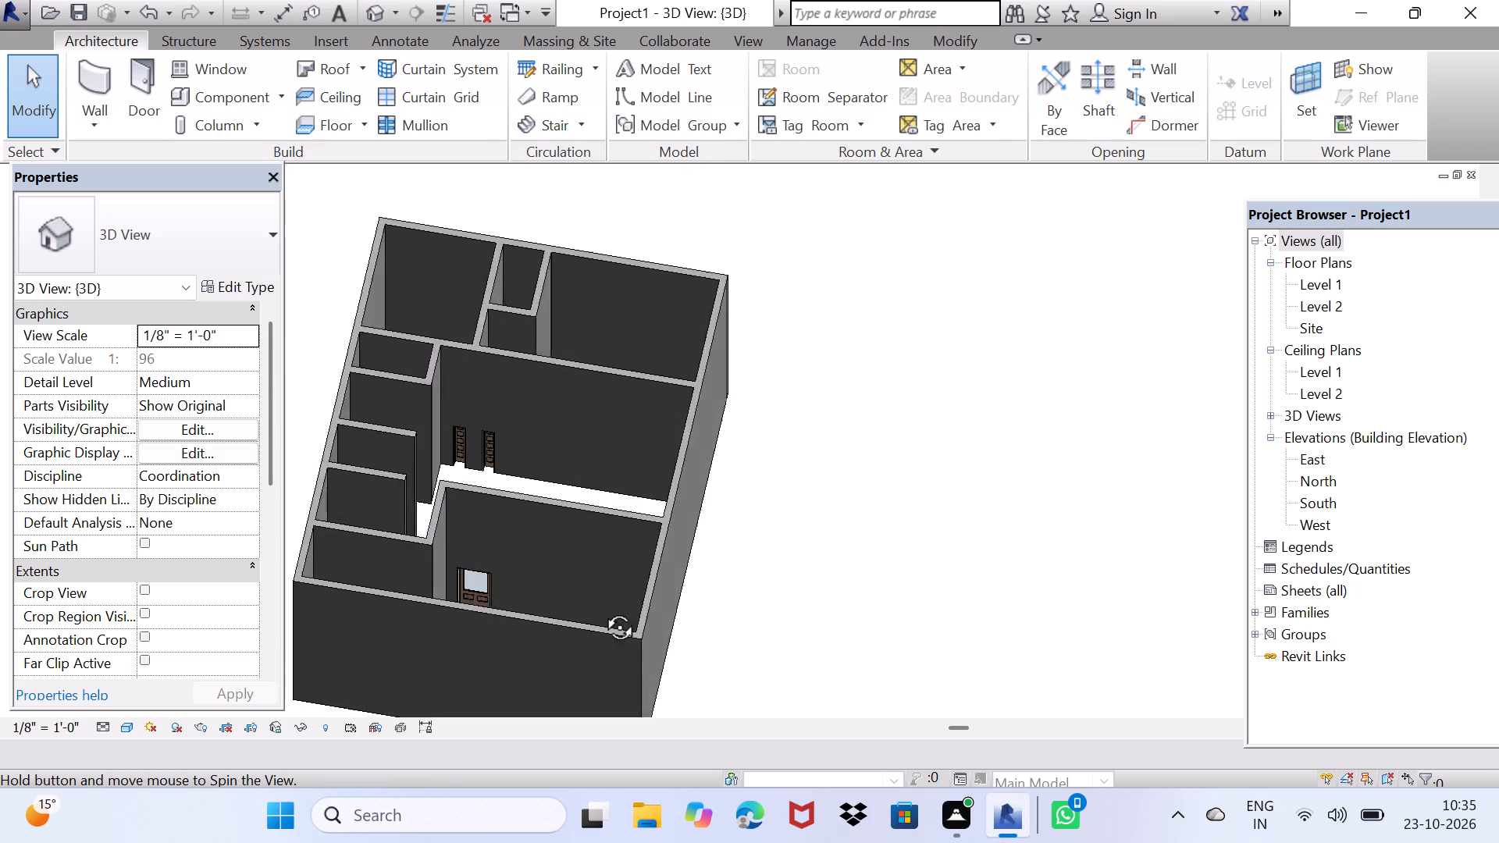
pyautogui.scroll(15, 435, 570)
pyautogui.moveTo(444, 585); pyautogui.dragTo(550, 575, button='middle')
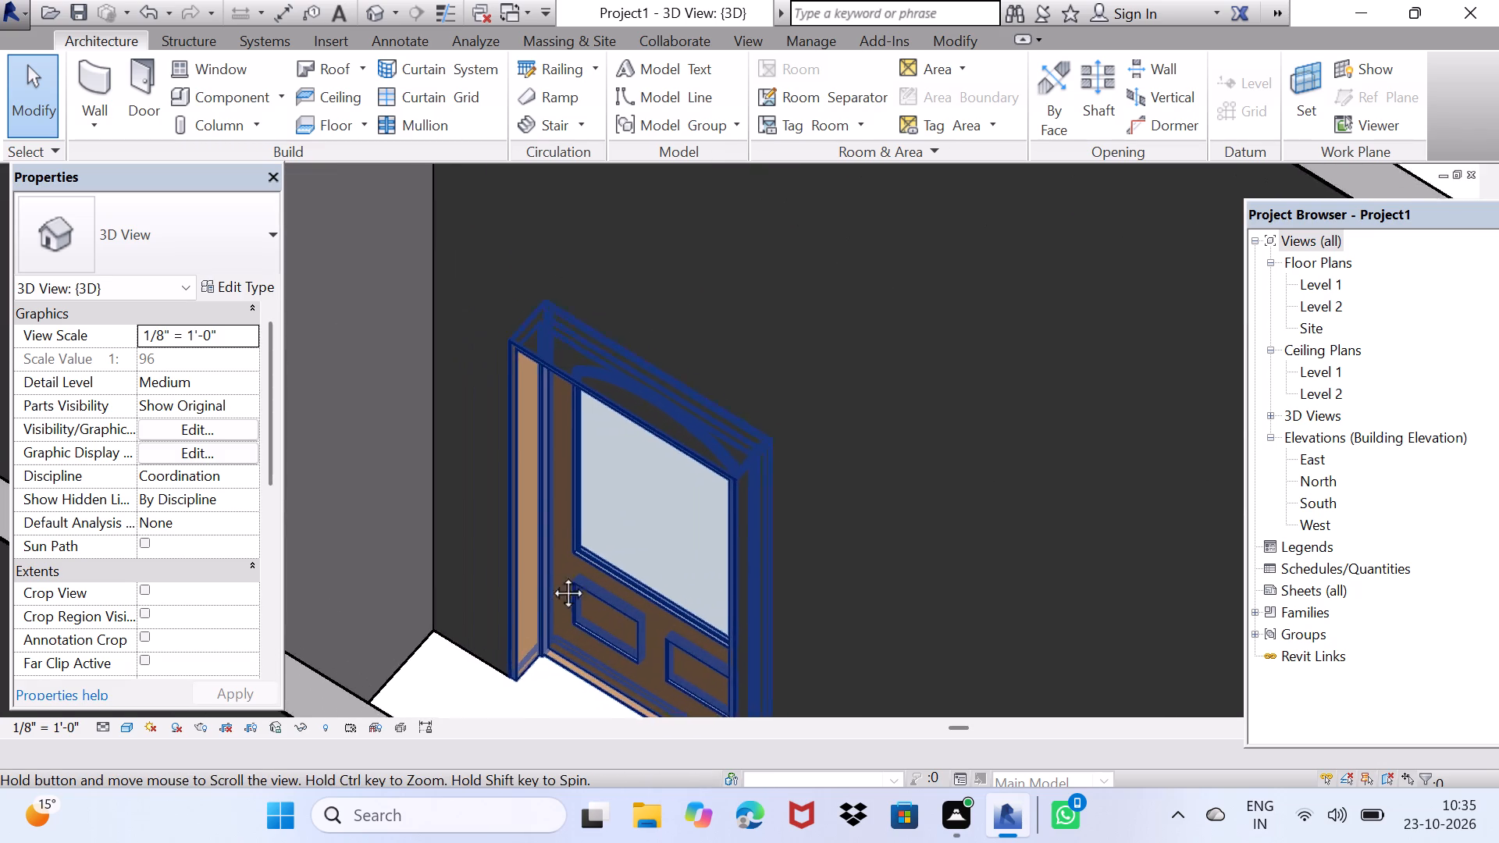
pyautogui.moveTo(550, 575); pyautogui.dragTo(661, 536, button='middle')
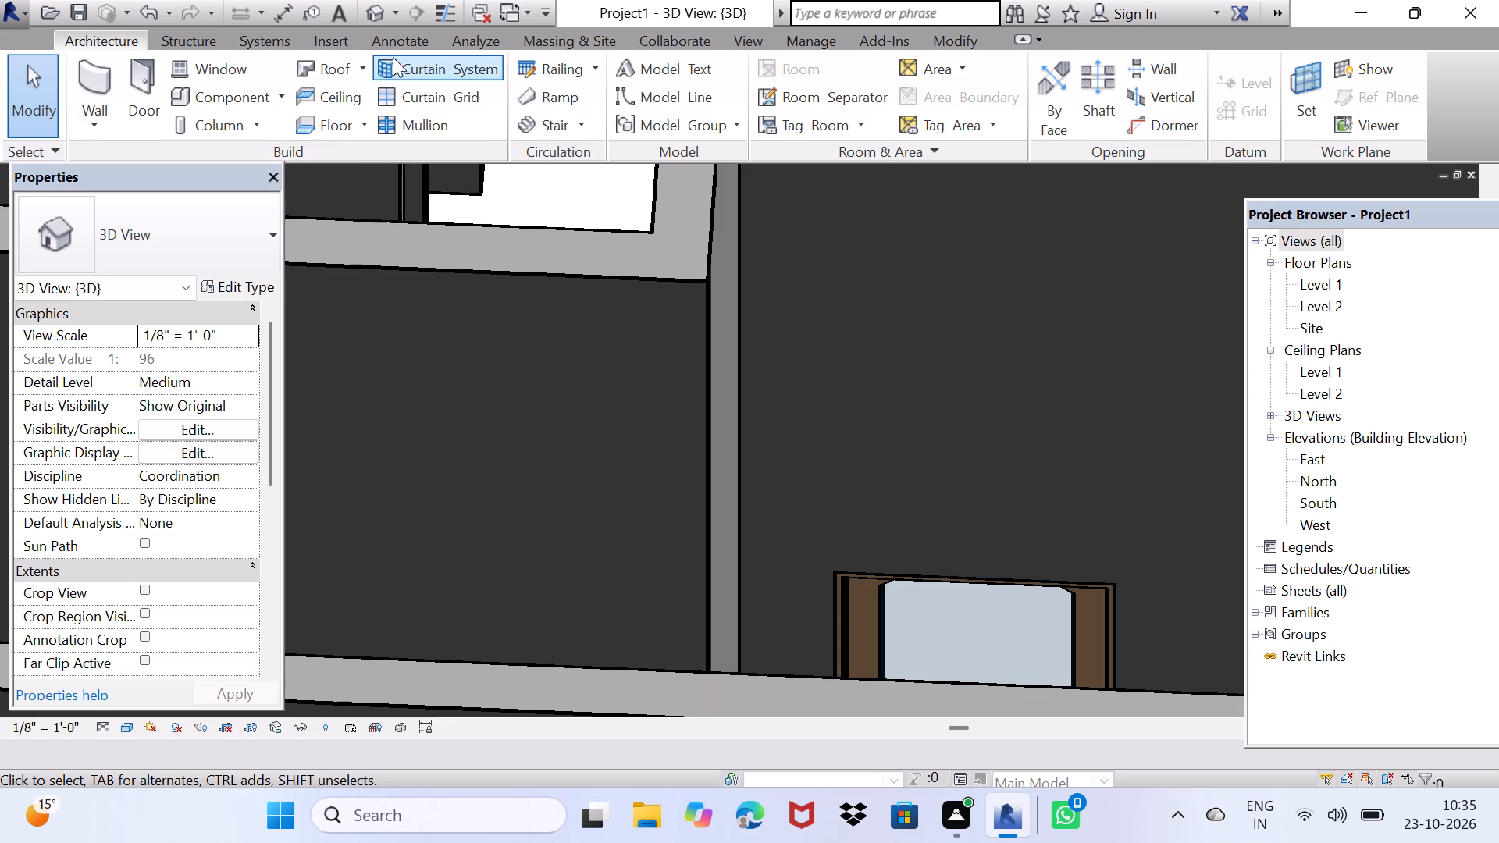
# Reopen the Level 1 floor plan to work on the lower rooms.
pyautogui.doubleClick(1326, 279)
pyautogui.scroll(-2, 714, 534)
pyautogui.moveTo(693, 514); pyautogui.dragTo(570, 775, button='middle')
pyautogui.moveTo(598, 589); pyautogui.dragTo(656, 295, button='middle')
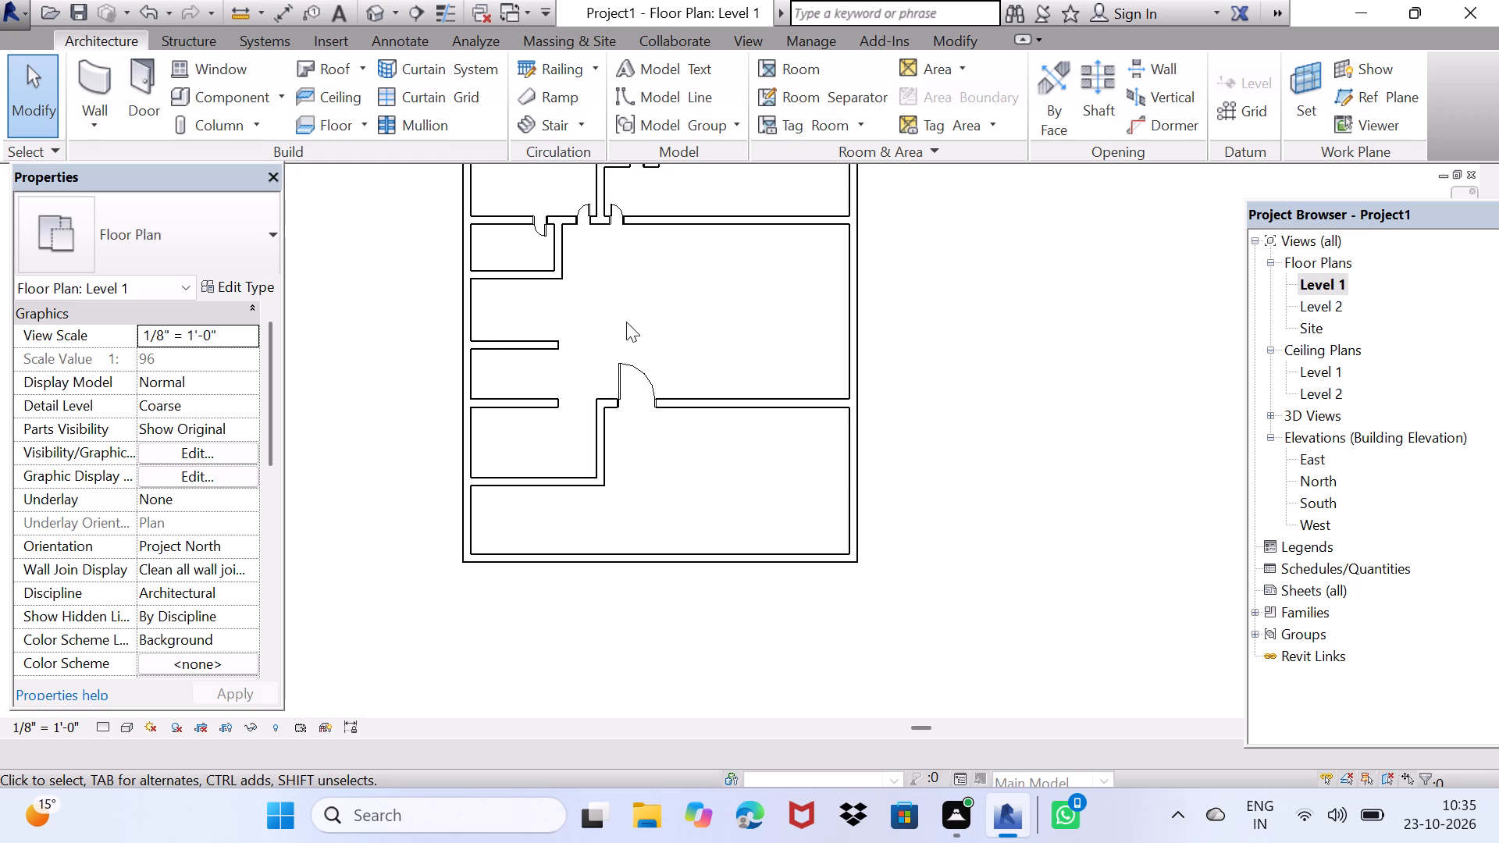
pyautogui.scroll(-1, 626, 322)
pyautogui.scroll(2, 543, 566)
pyautogui.moveTo(635, 460); pyautogui.dragTo(635, 475, button='middle')
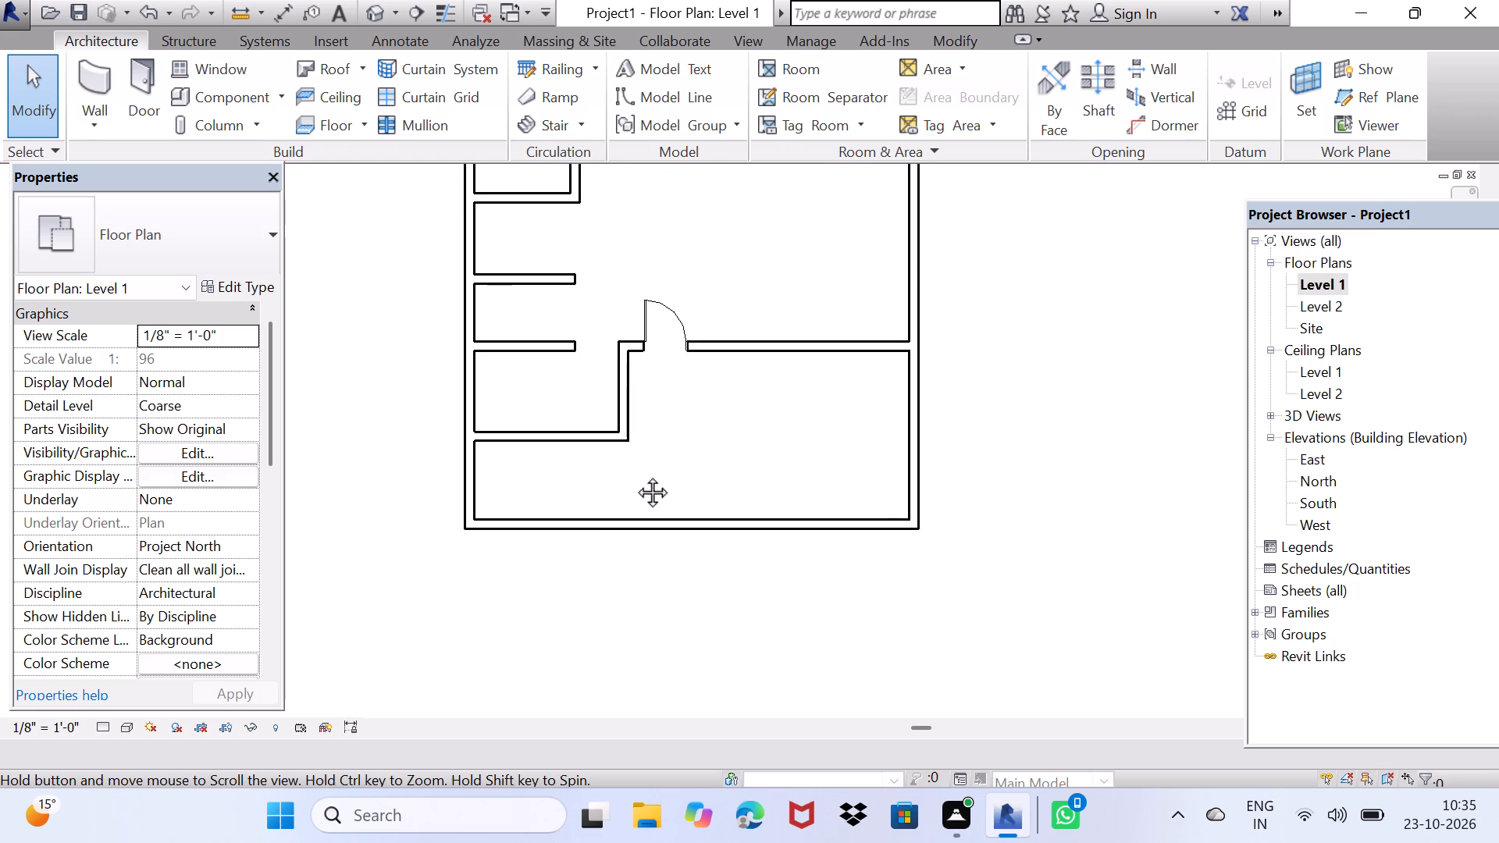
pyautogui.moveTo(635, 475); pyautogui.dragTo(650, 535, button='middle')
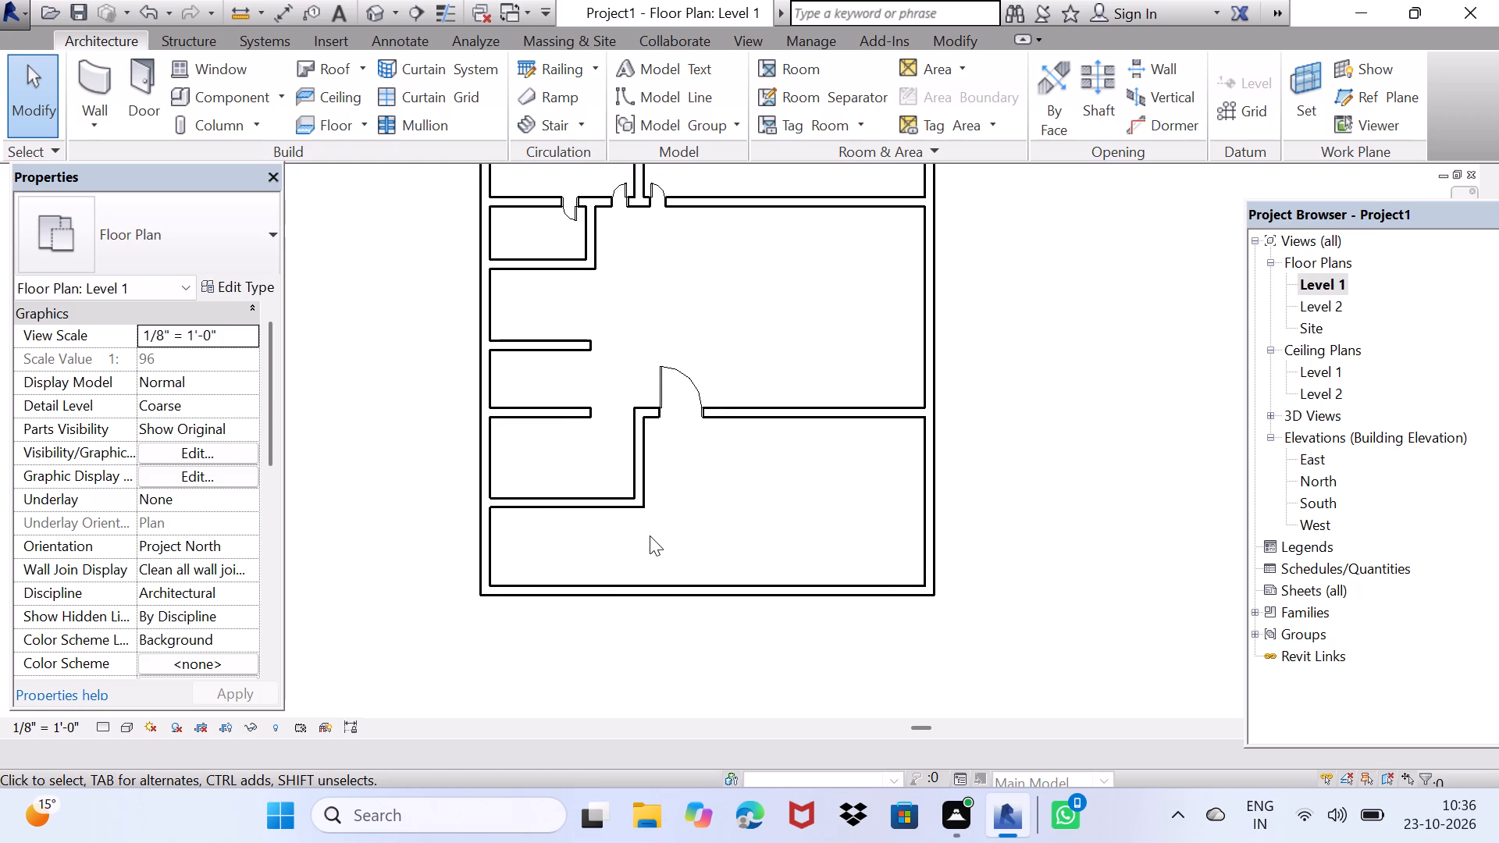
pyautogui.scroll(3, 509, 418)
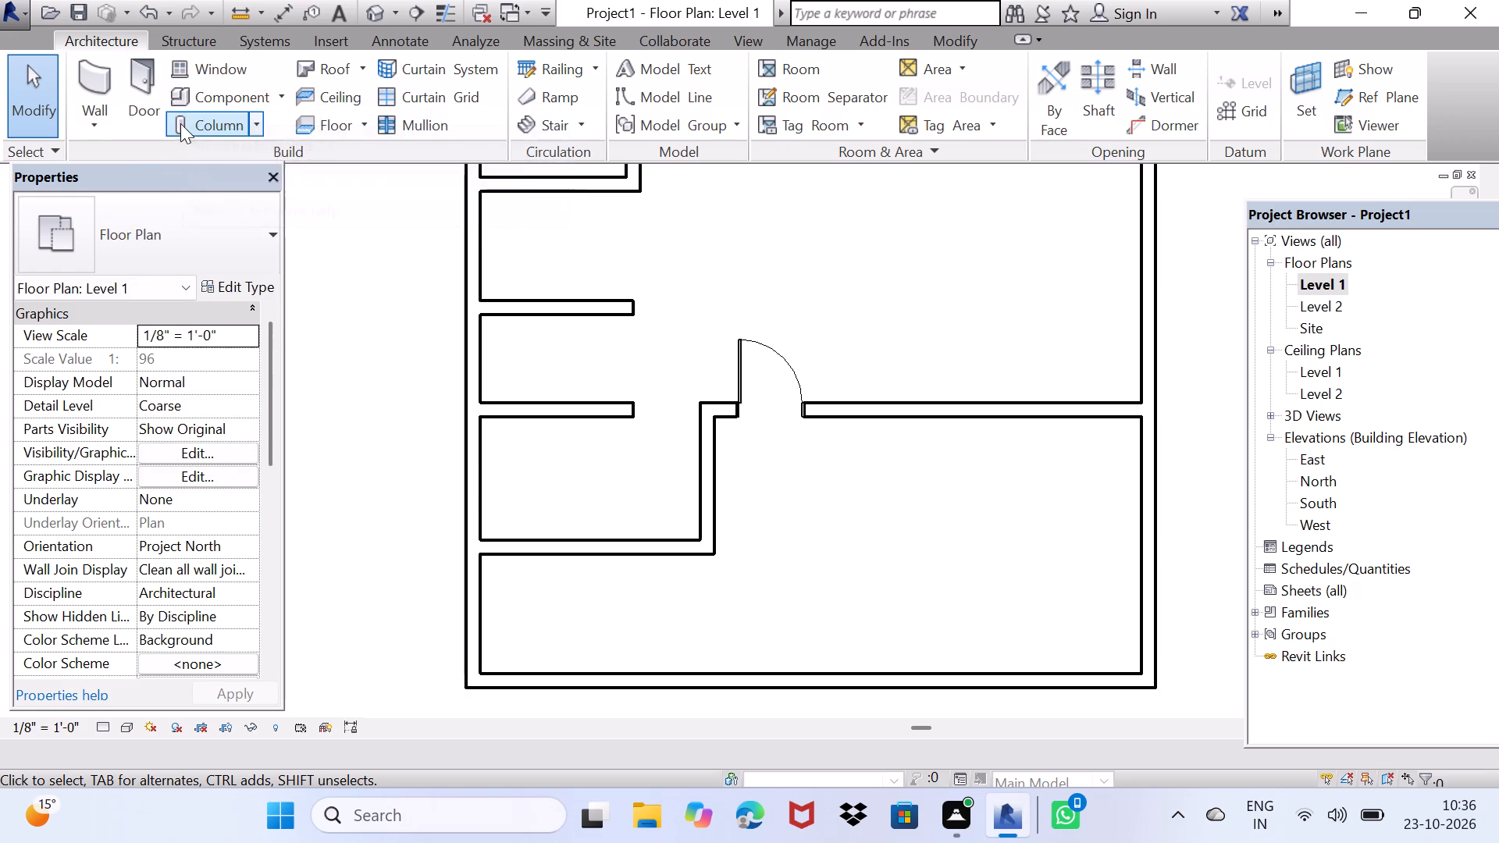
# Load the Casement Dbl with Trim window family from the Windows library folder, leaving type 48" x 48" active for placement.
pyautogui.click(190, 65)
pyautogui.click(190, 65)
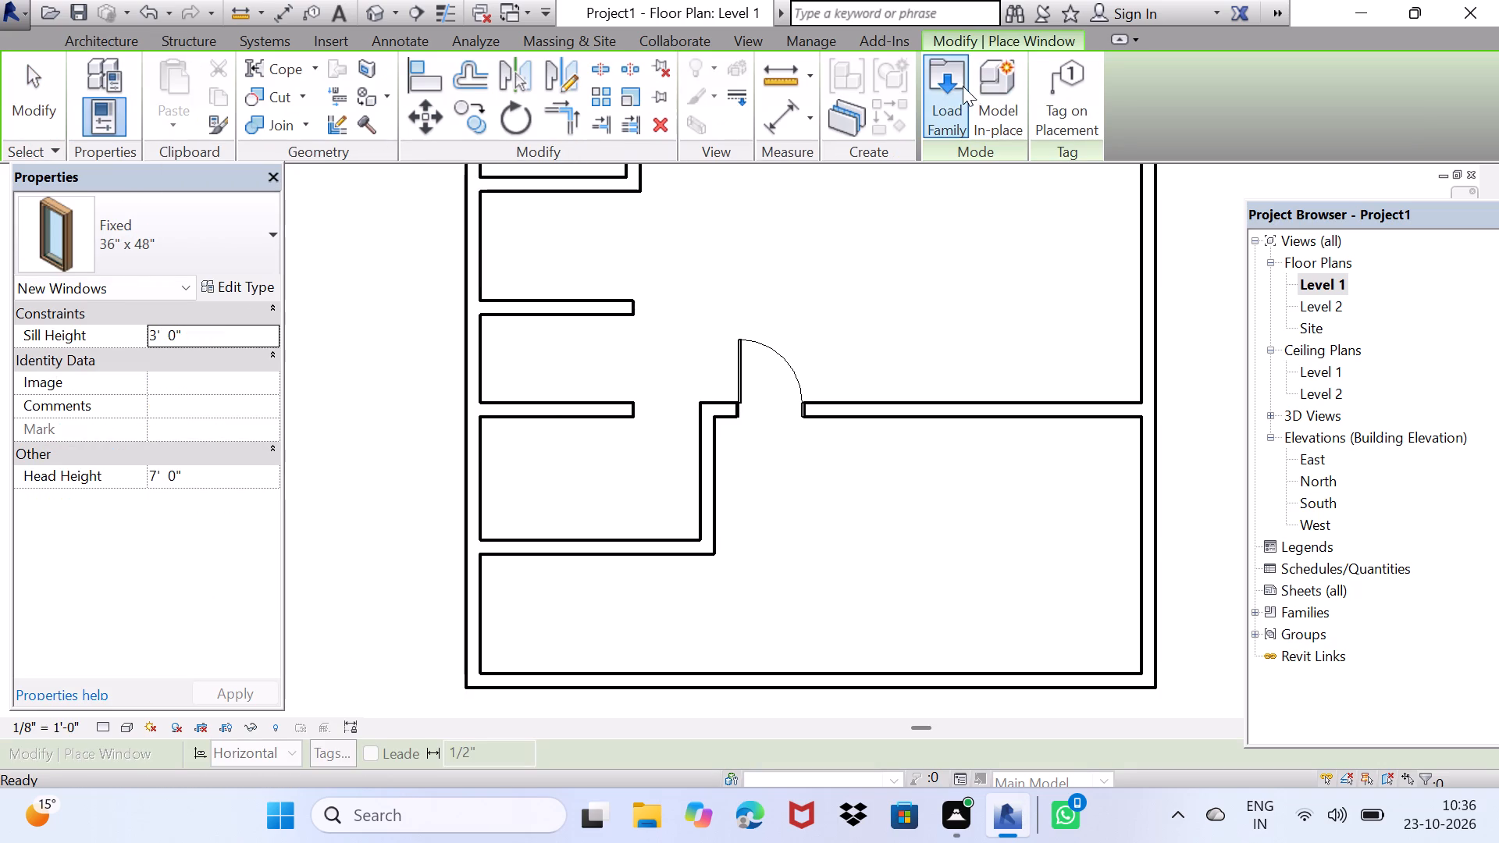
pyautogui.doubleClick(960, 84)
pyautogui.scroll(-5, 780, 363)
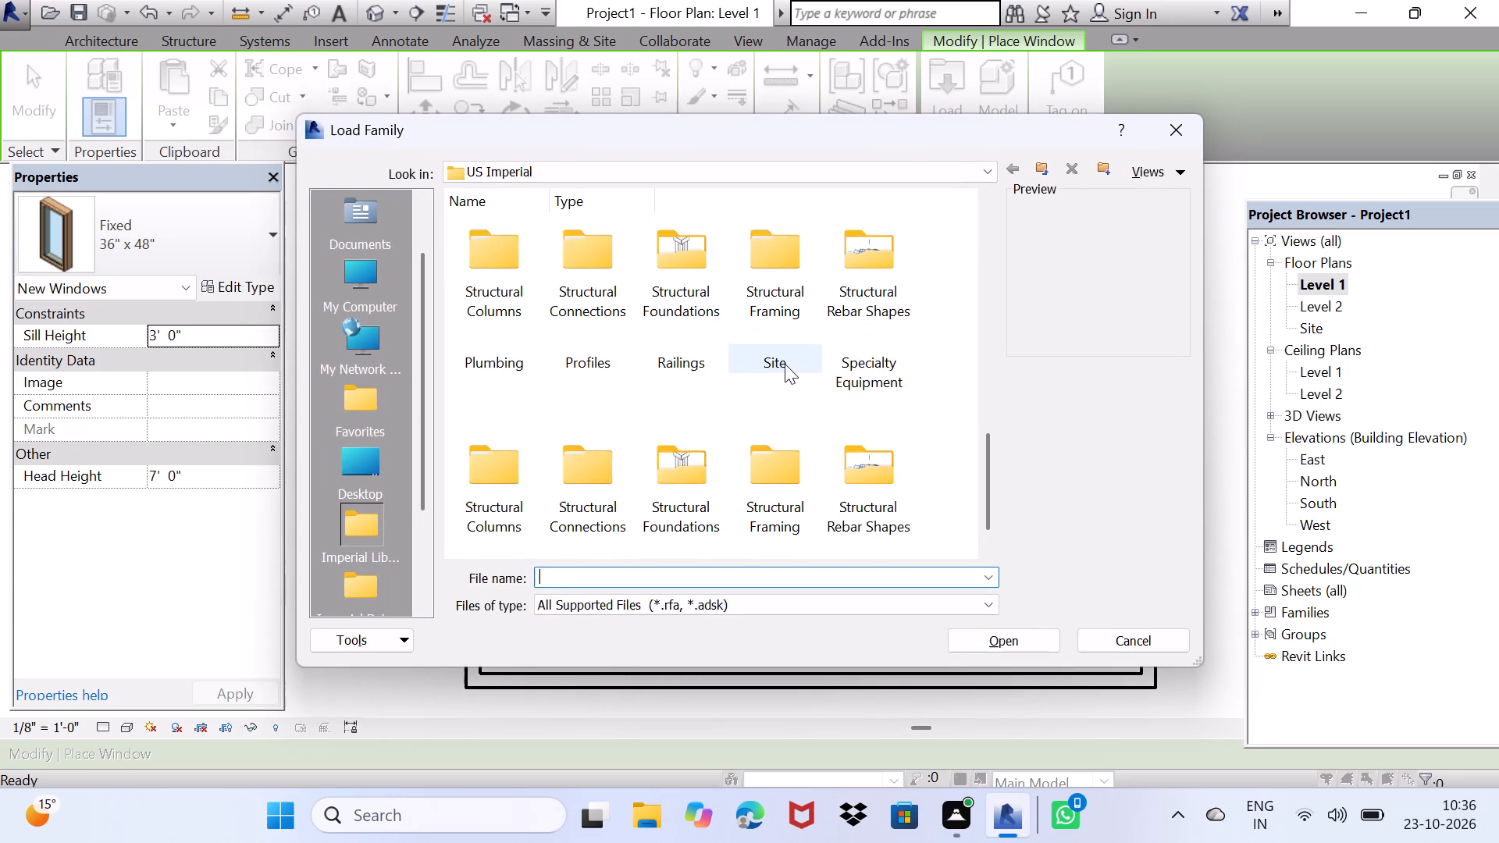
pyautogui.scroll(-3, 785, 364)
pyautogui.doubleClick(522, 510)
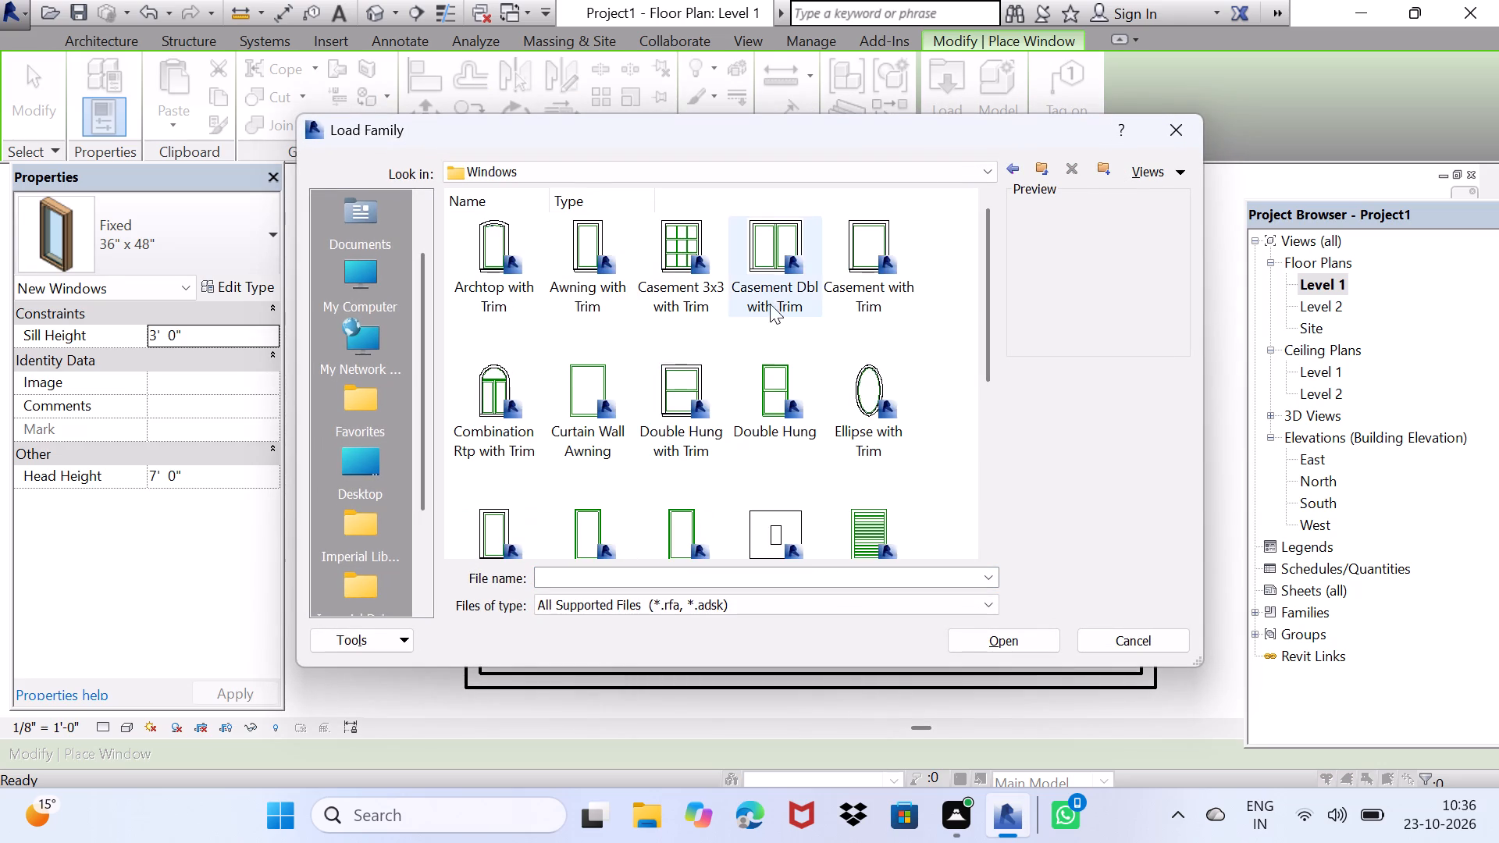
pyautogui.scroll(-1, 801, 293)
pyautogui.scroll(1, 801, 293)
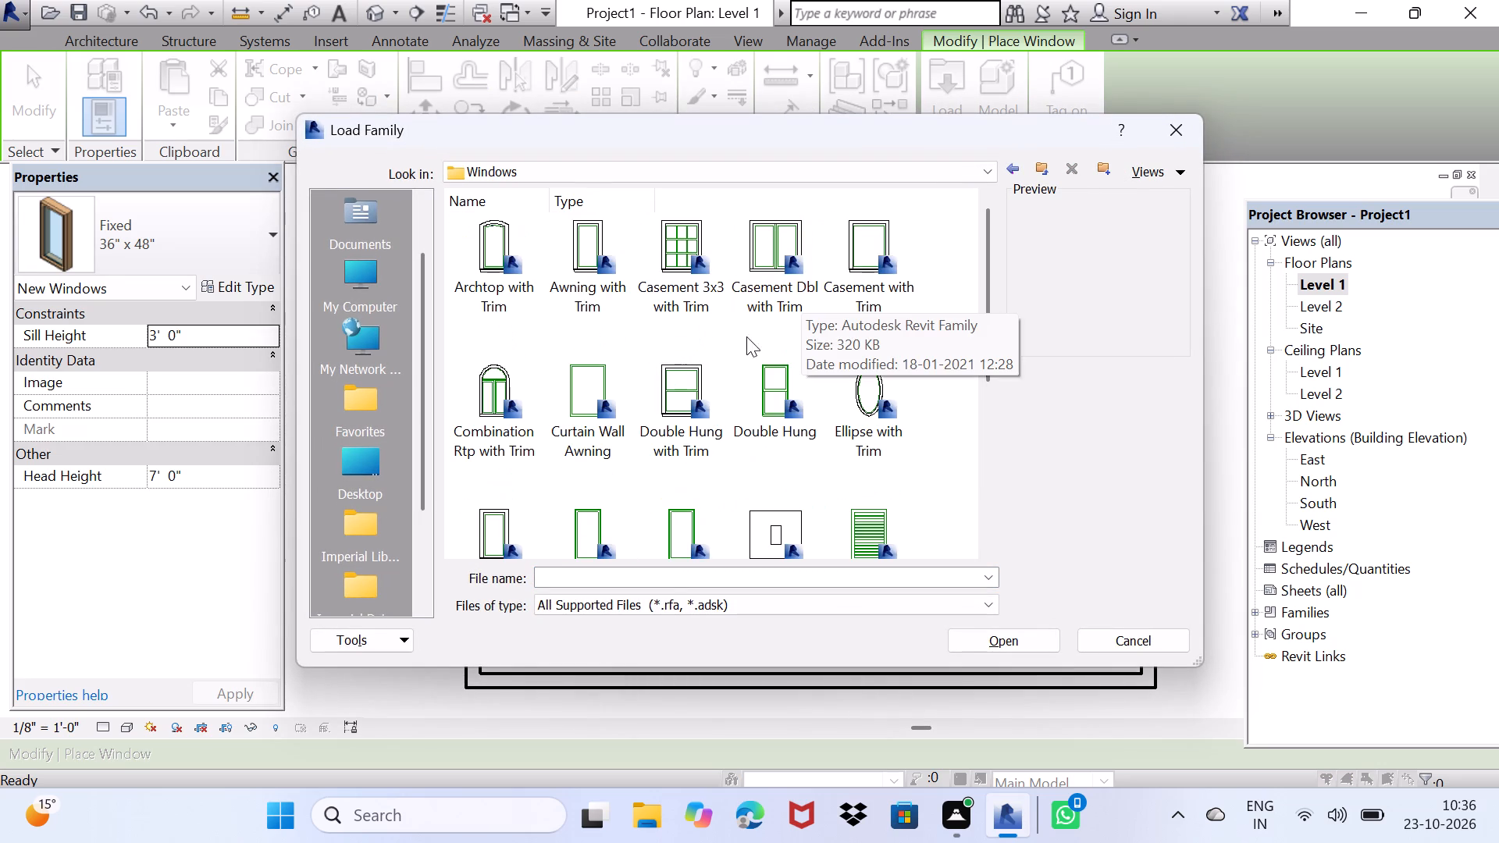
pyautogui.scroll(-1, 707, 357)
pyautogui.scroll(1, 711, 361)
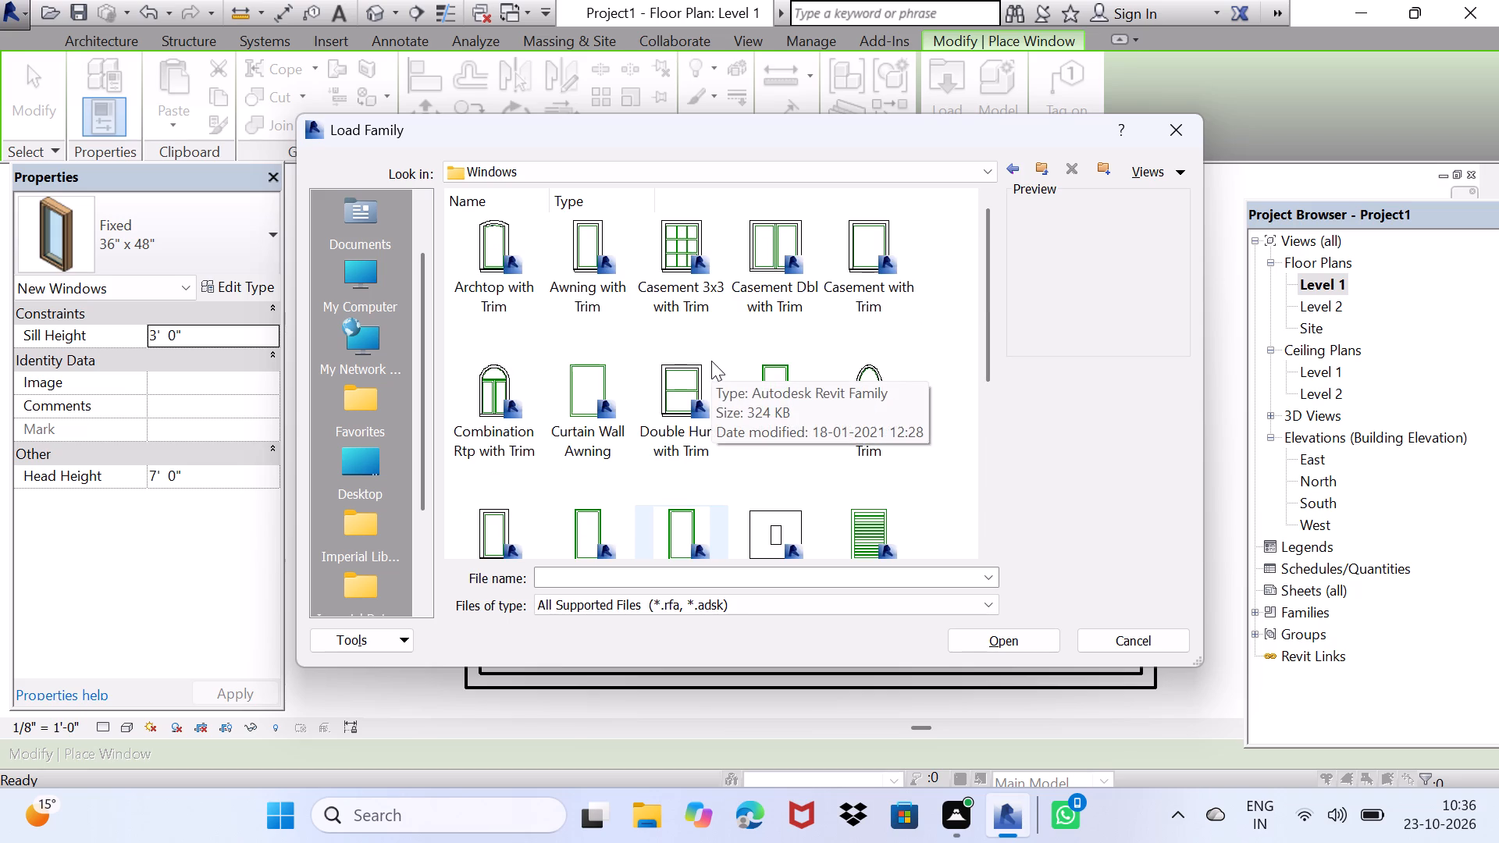
pyautogui.scroll(-2, 766, 247)
pyautogui.scroll(3, 752, 350)
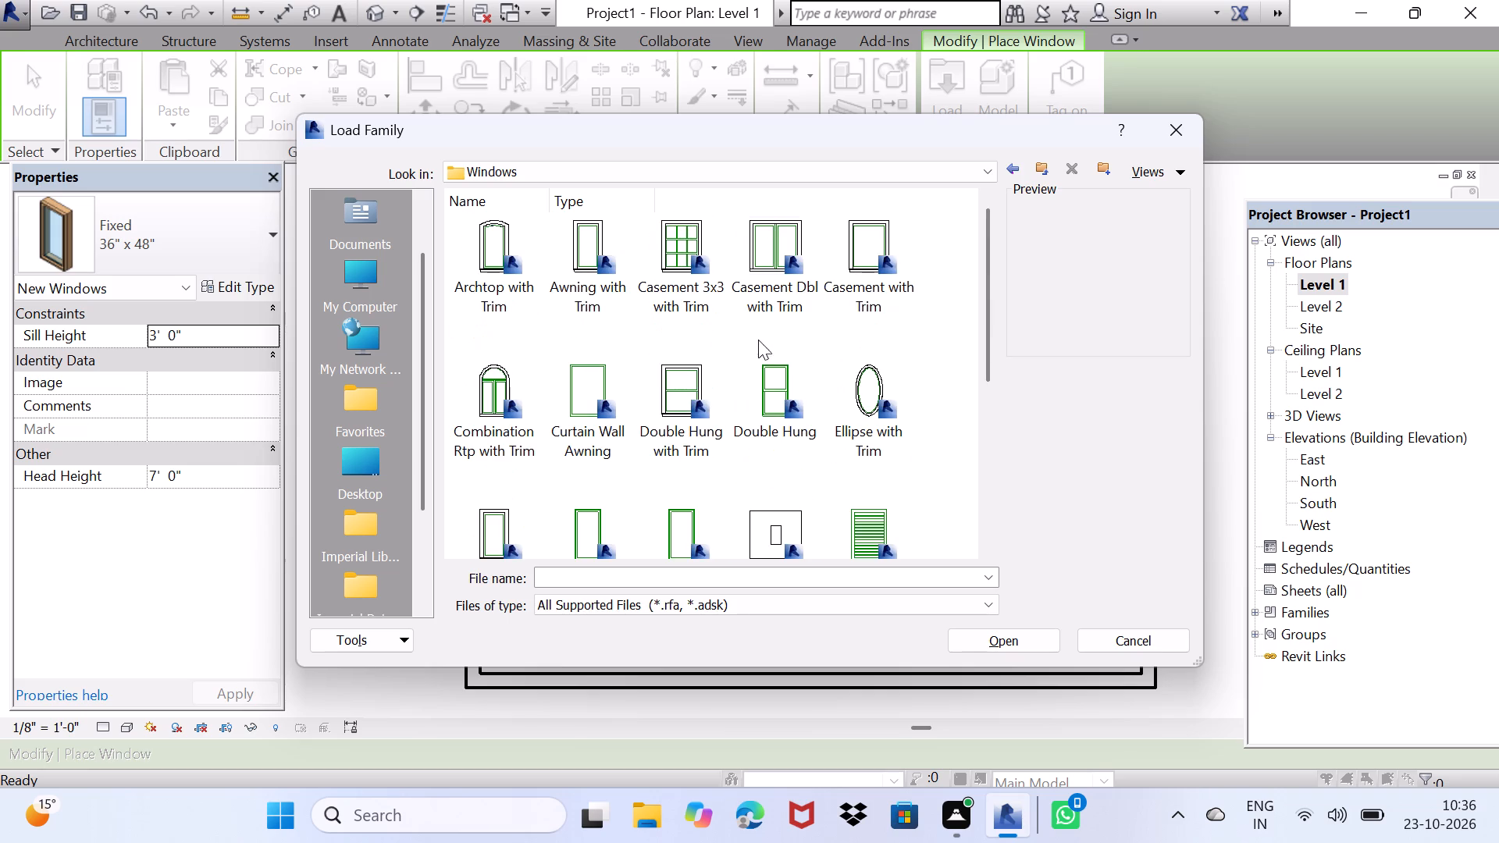
pyautogui.click(753, 262)
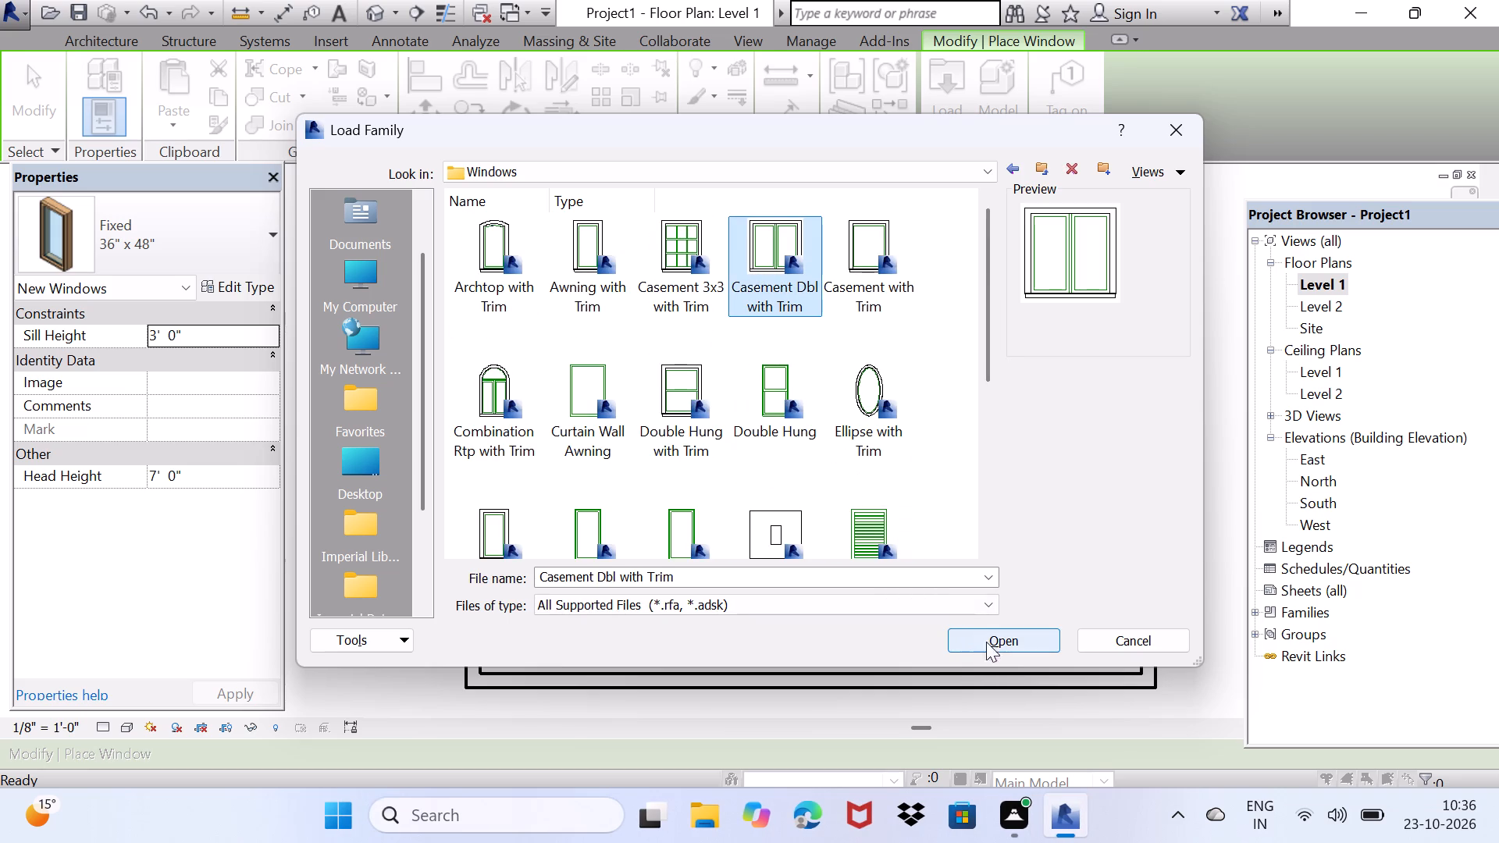
pyautogui.click(990, 645)
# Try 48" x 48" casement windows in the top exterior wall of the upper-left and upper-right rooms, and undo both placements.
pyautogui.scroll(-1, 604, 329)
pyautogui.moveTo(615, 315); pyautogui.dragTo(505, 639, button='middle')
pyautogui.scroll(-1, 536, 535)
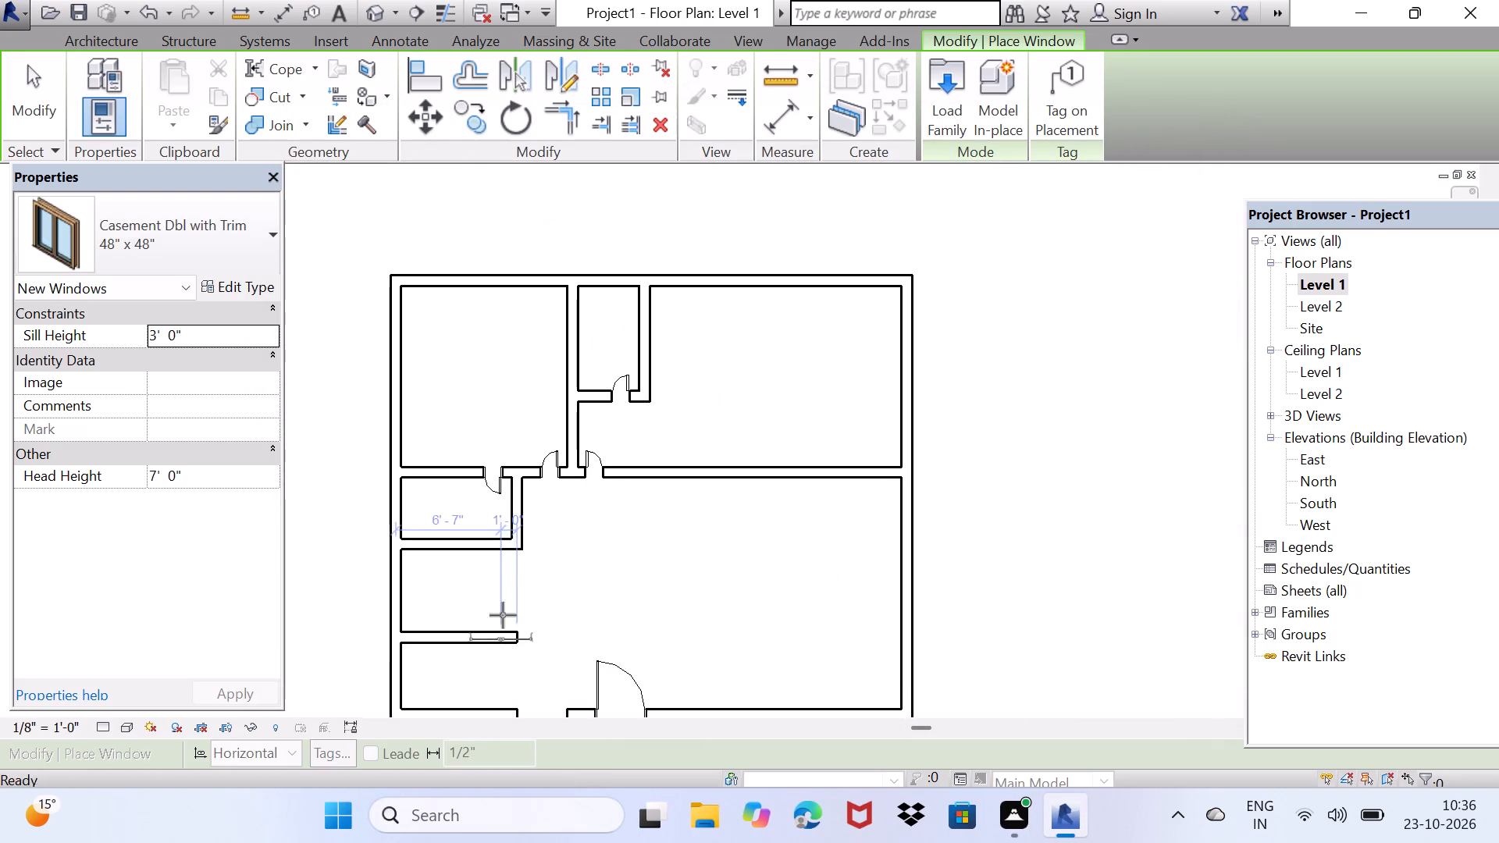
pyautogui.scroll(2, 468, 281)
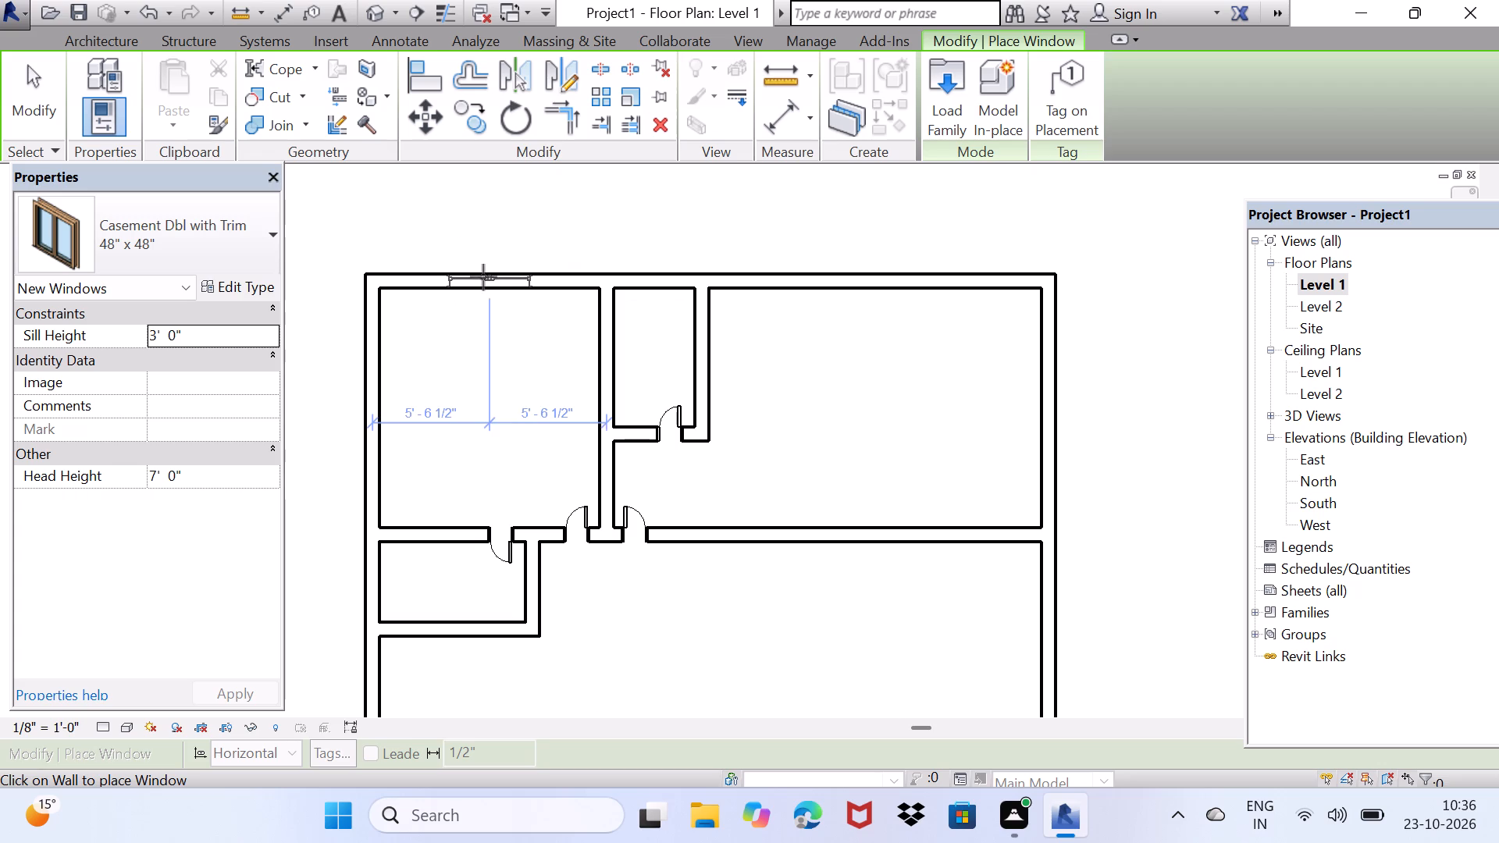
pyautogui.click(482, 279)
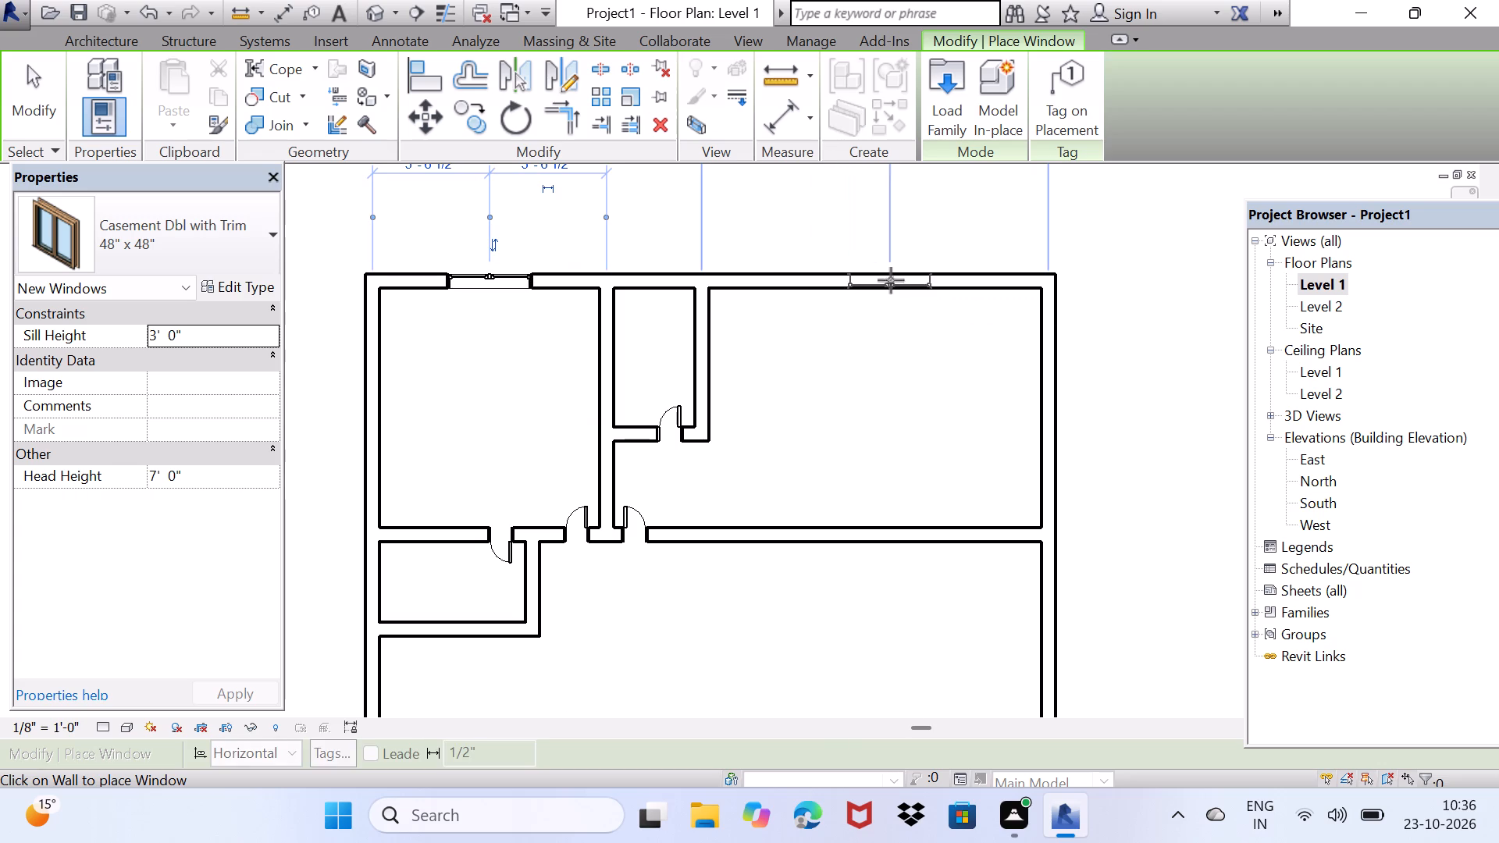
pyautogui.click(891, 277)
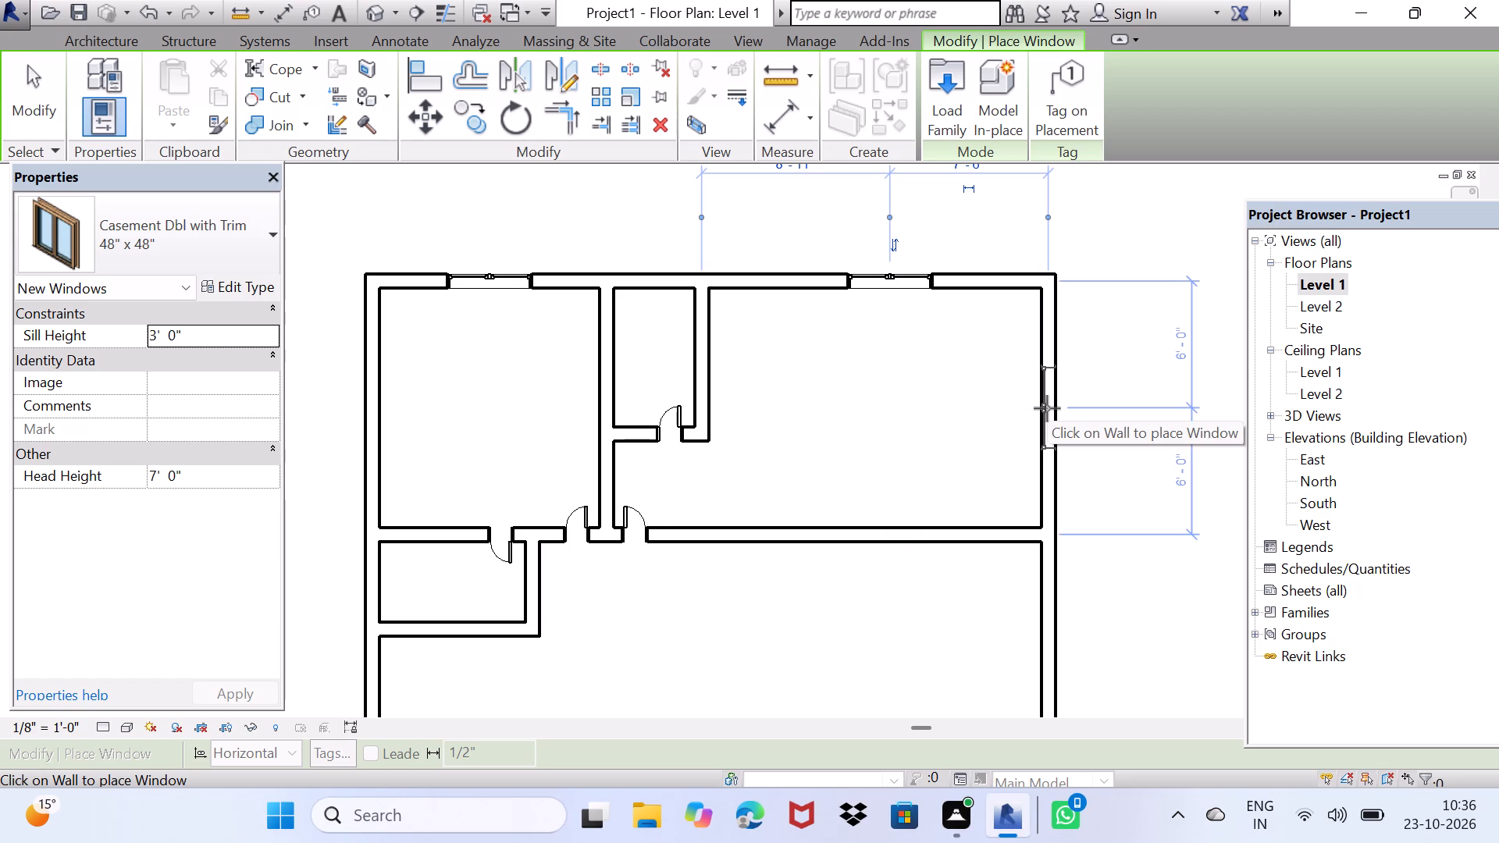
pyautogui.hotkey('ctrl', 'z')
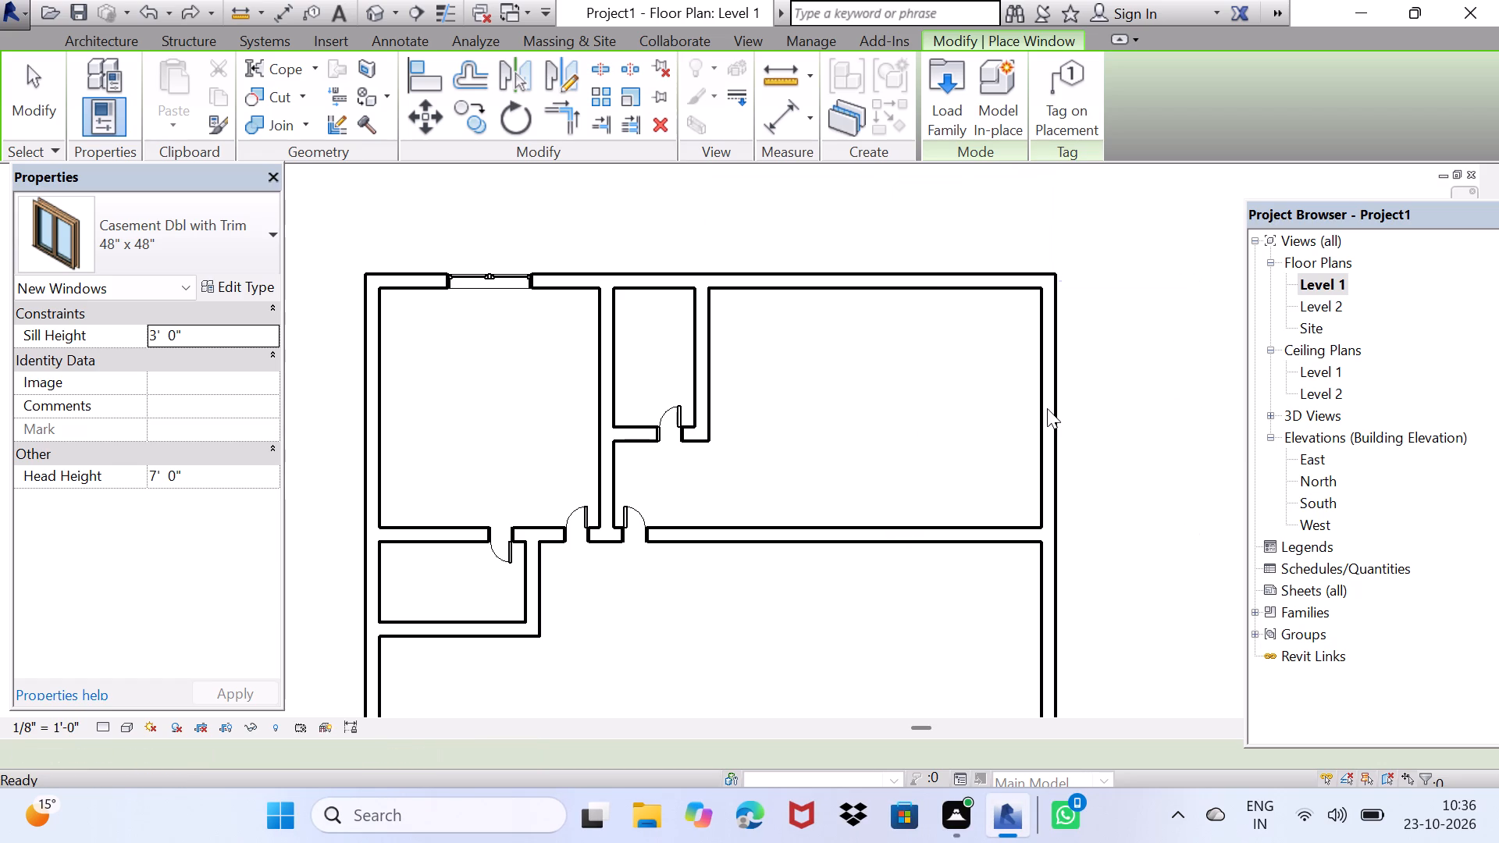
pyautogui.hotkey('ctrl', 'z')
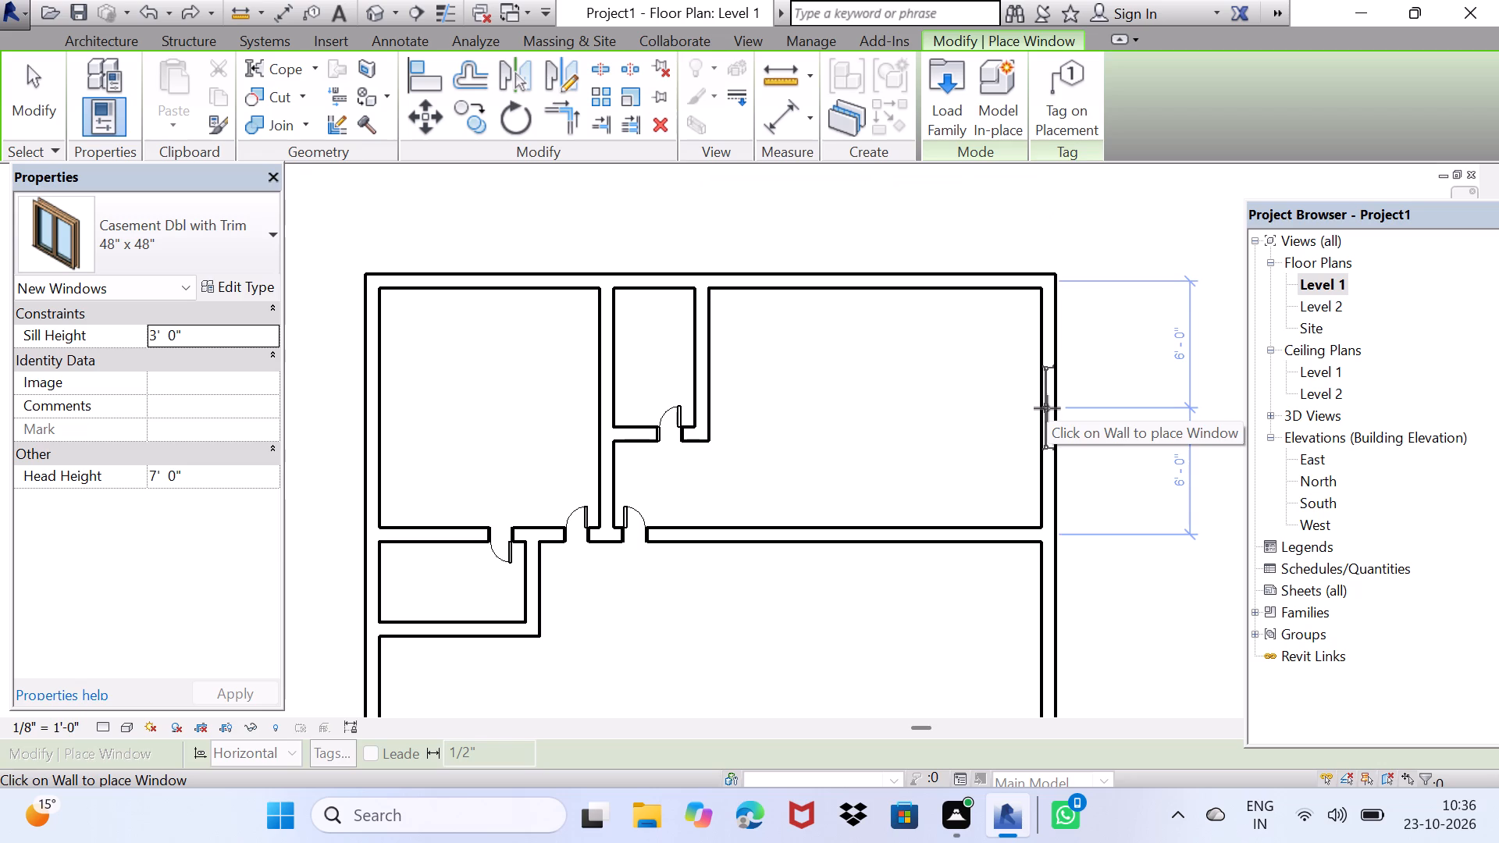
# Place a 48" x 48" casement window in the outer side wall of each upper room, centred 6' 0" from the walls above and below.
pyautogui.scroll(1, 1047, 408)
pyautogui.click(1047, 408)
pyautogui.scroll(-2, 554, 371)
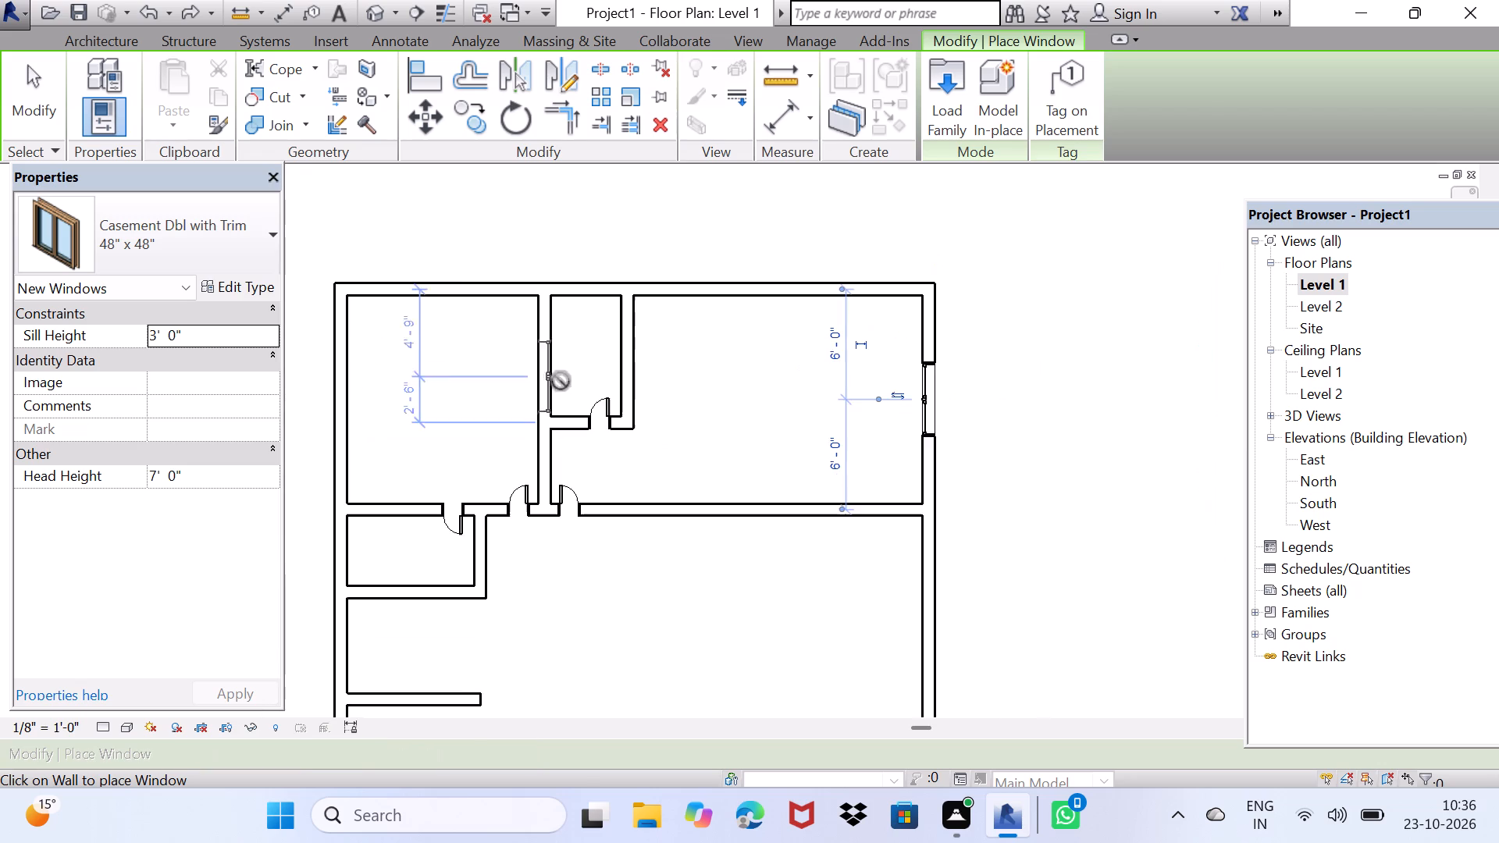
pyautogui.moveTo(628, 396); pyautogui.dragTo(942, 418, button='middle')
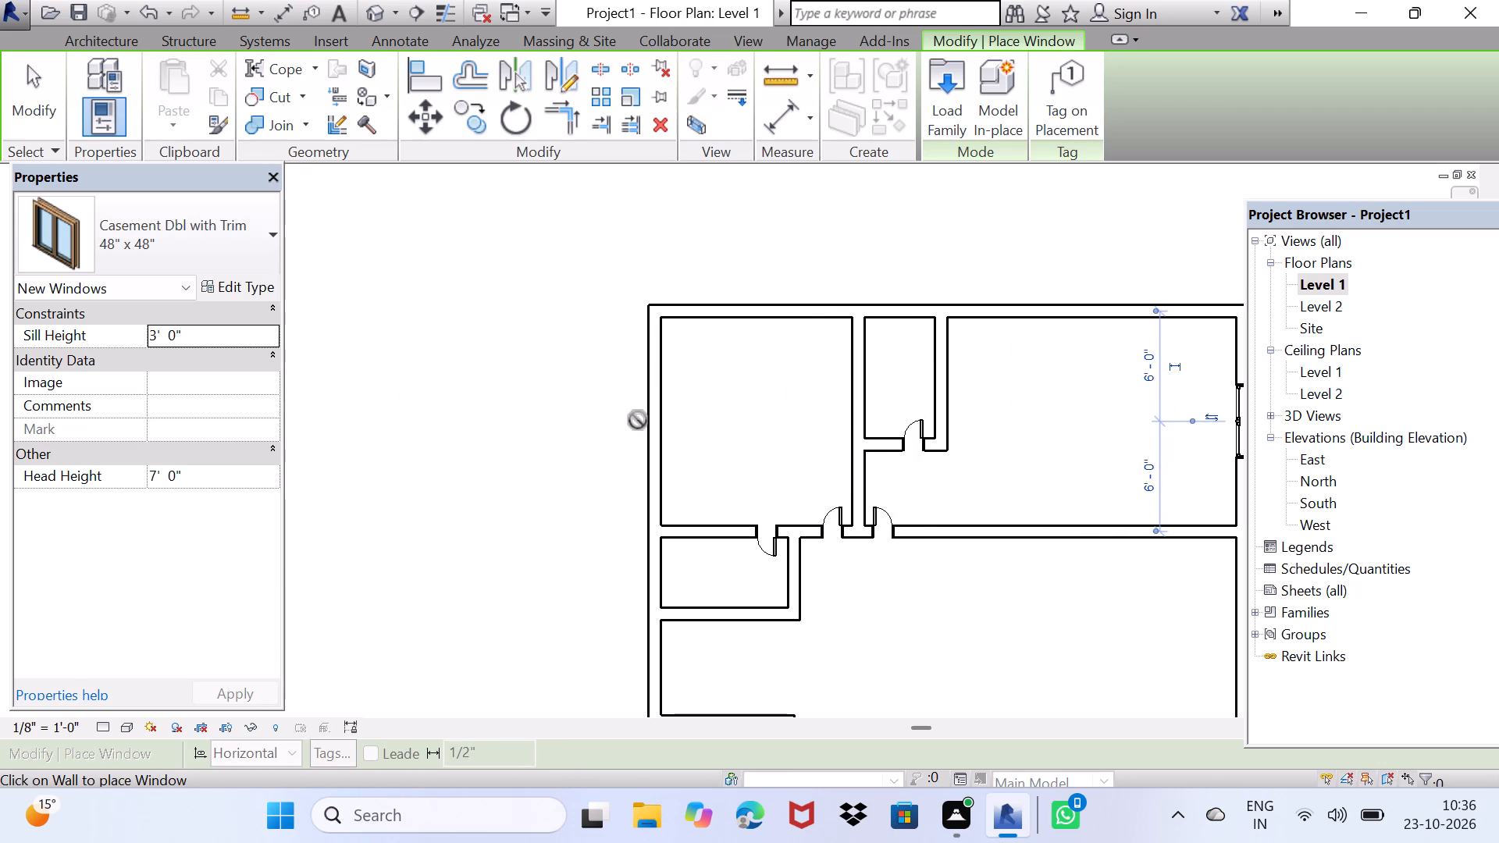
pyautogui.click(646, 420)
pyautogui.scroll(-1, 746, 480)
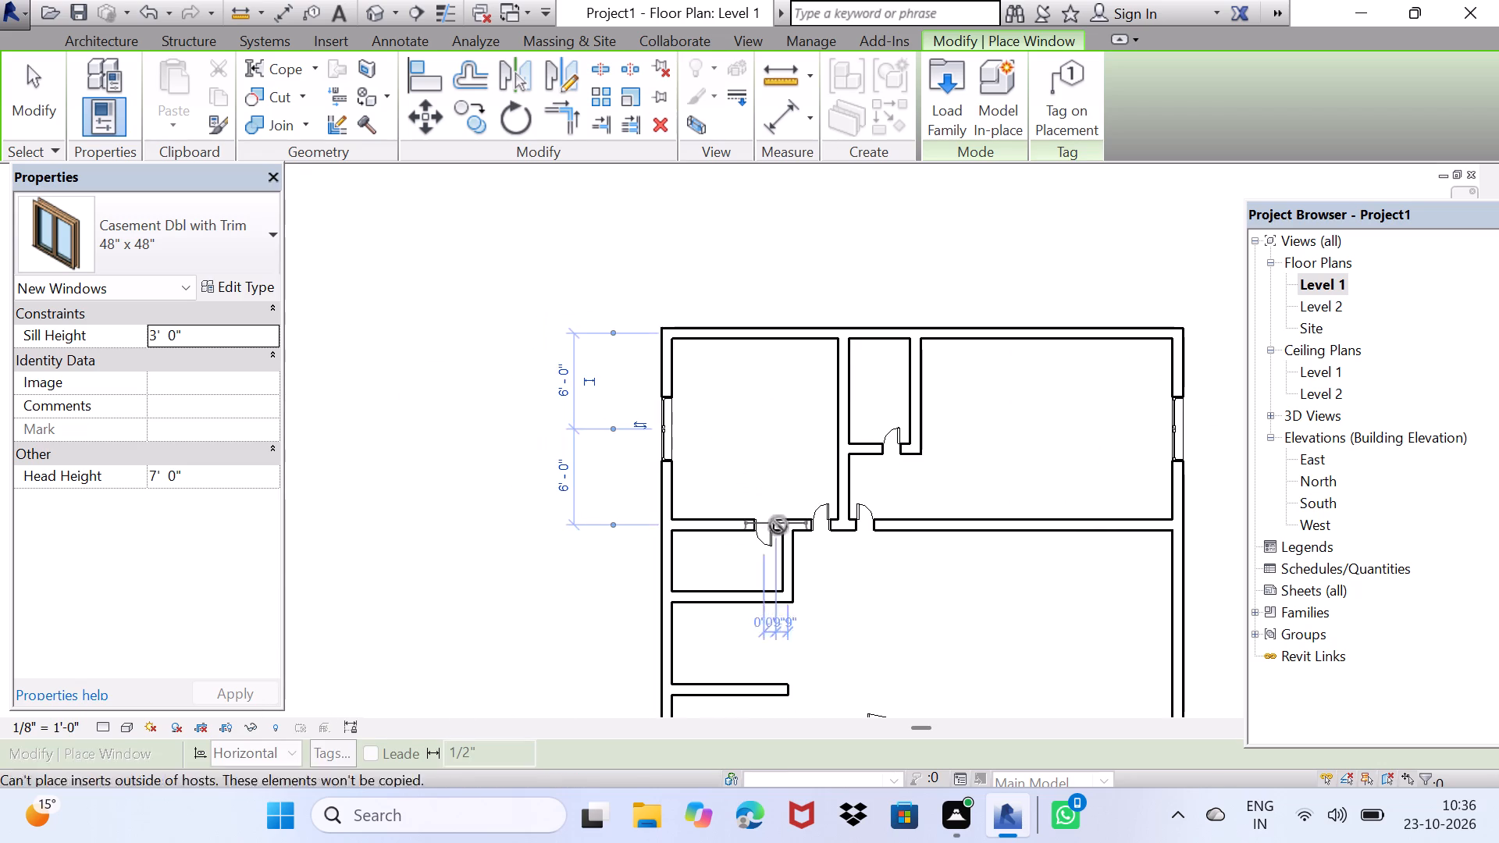
# Place two 48" x 48" windows in the central hall: right exterior wall, 6' 6" above the lower wall, and lower wall, 8' 0" from the right wall.
pyautogui.moveTo(779, 526); pyautogui.dragTo(607, 268, button='middle')
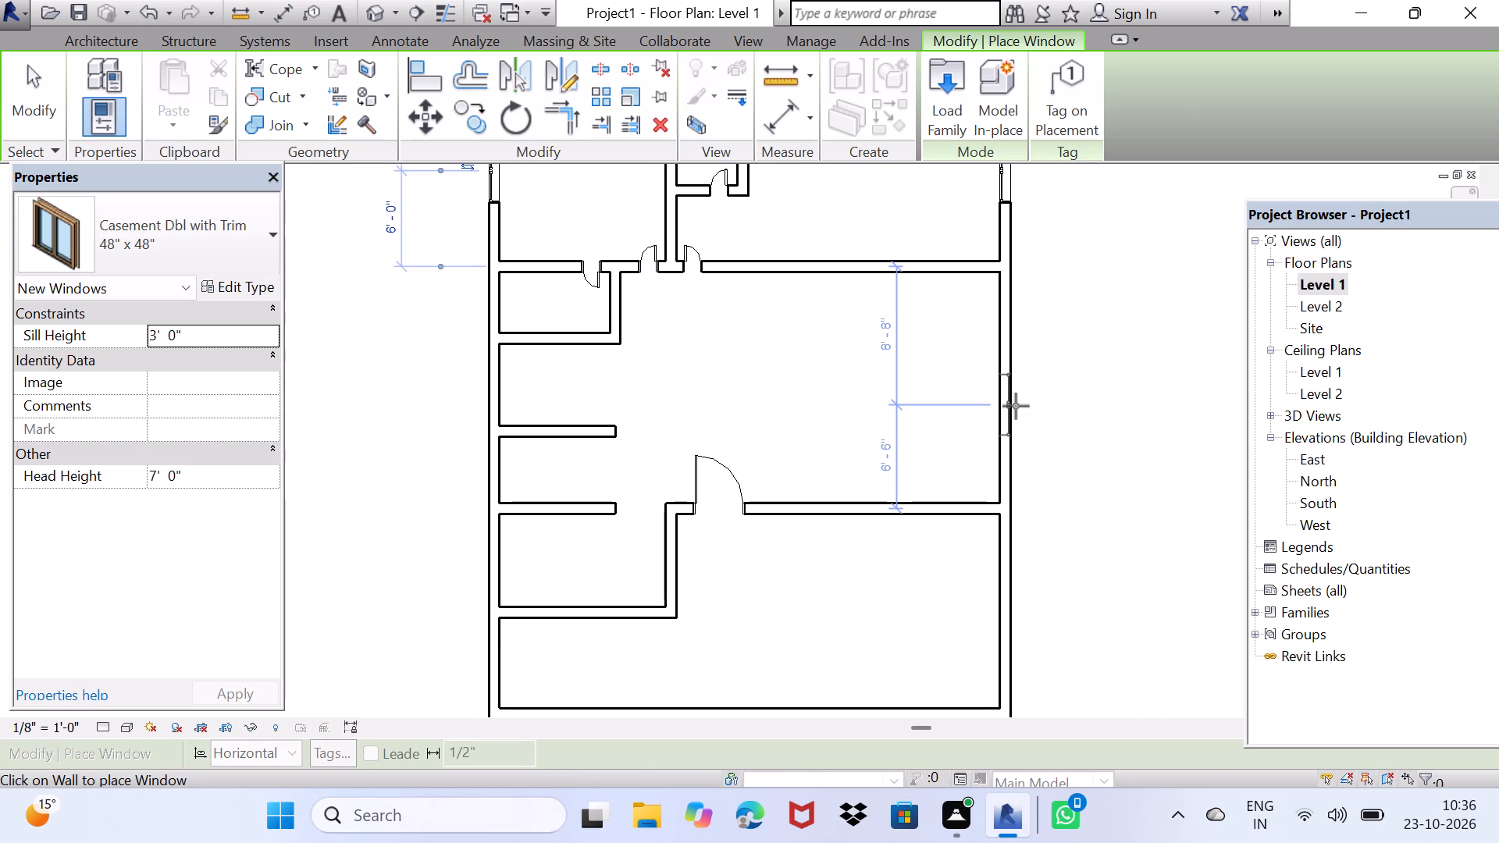
pyautogui.click(1016, 406)
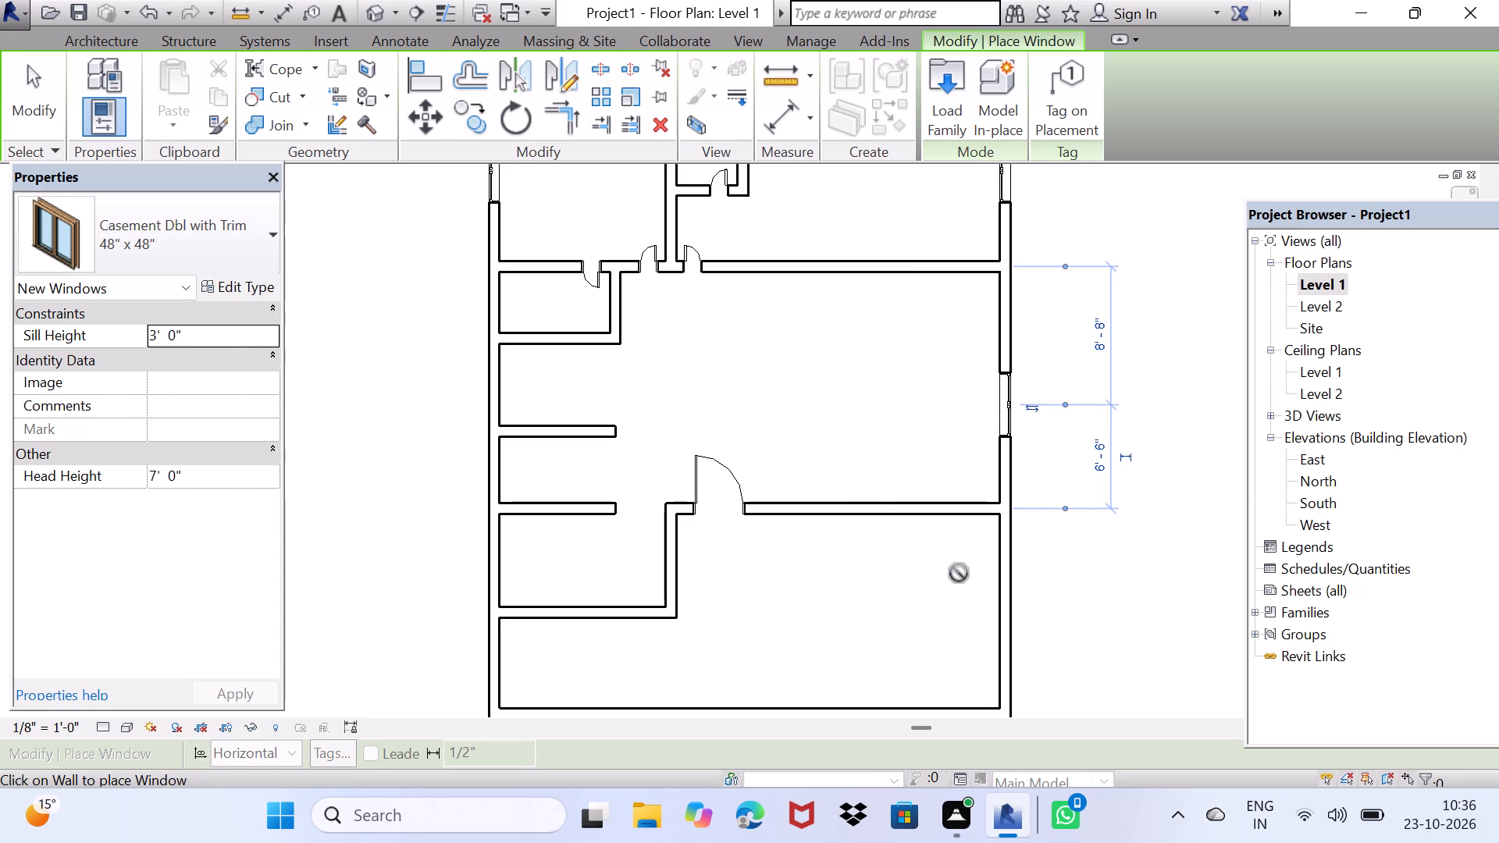
pyautogui.moveTo(958, 573); pyautogui.dragTo(1002, 514, button='middle')
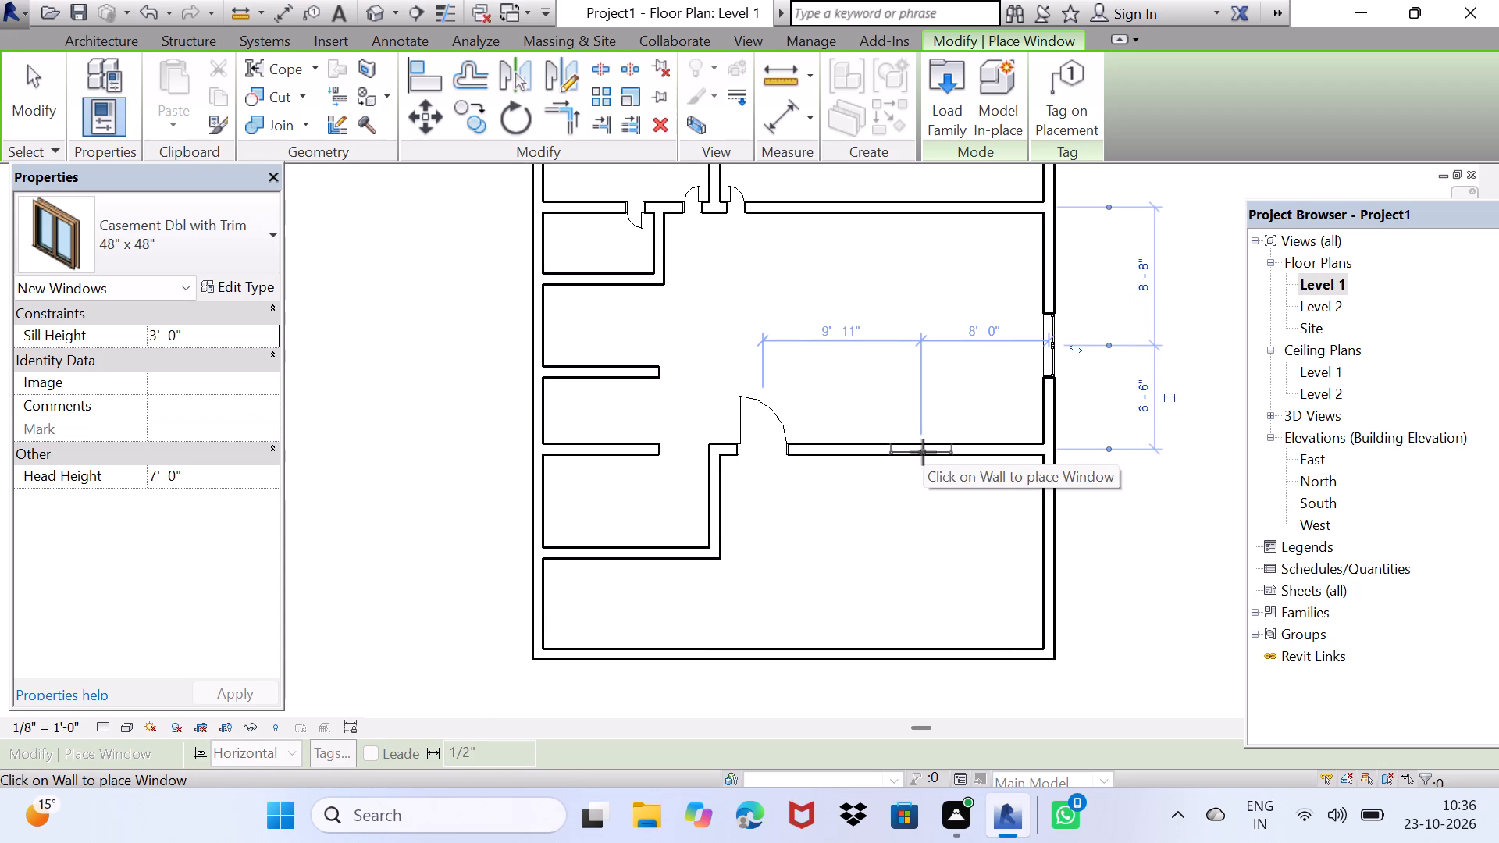
pyautogui.click(923, 452)
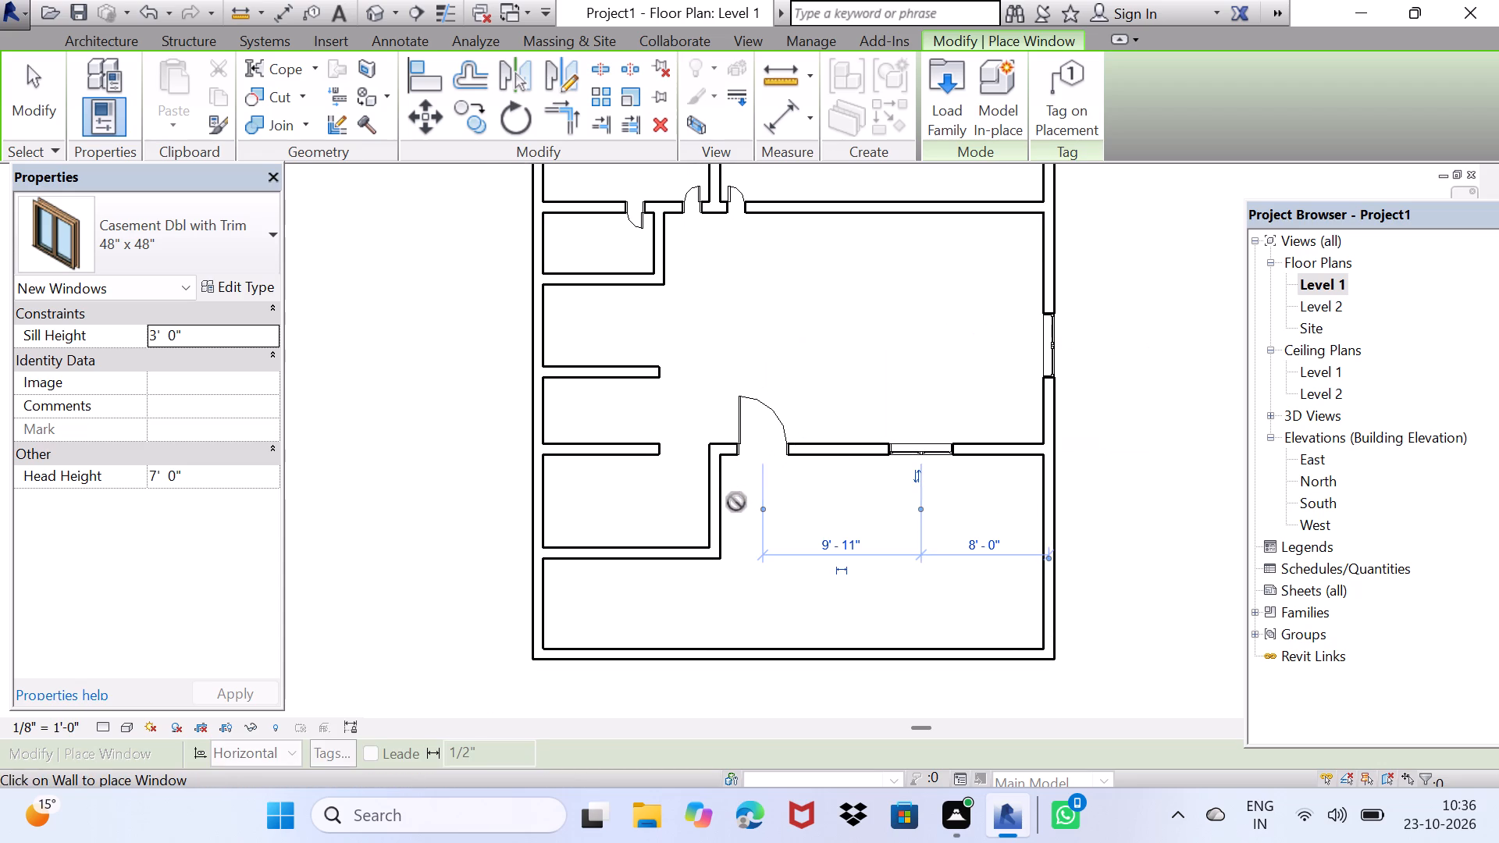
# Place a 48" x 48" casement window centred in the lower wall of the small lower-left room, 5' 6 1/2" from each side.
pyautogui.click(618, 556)
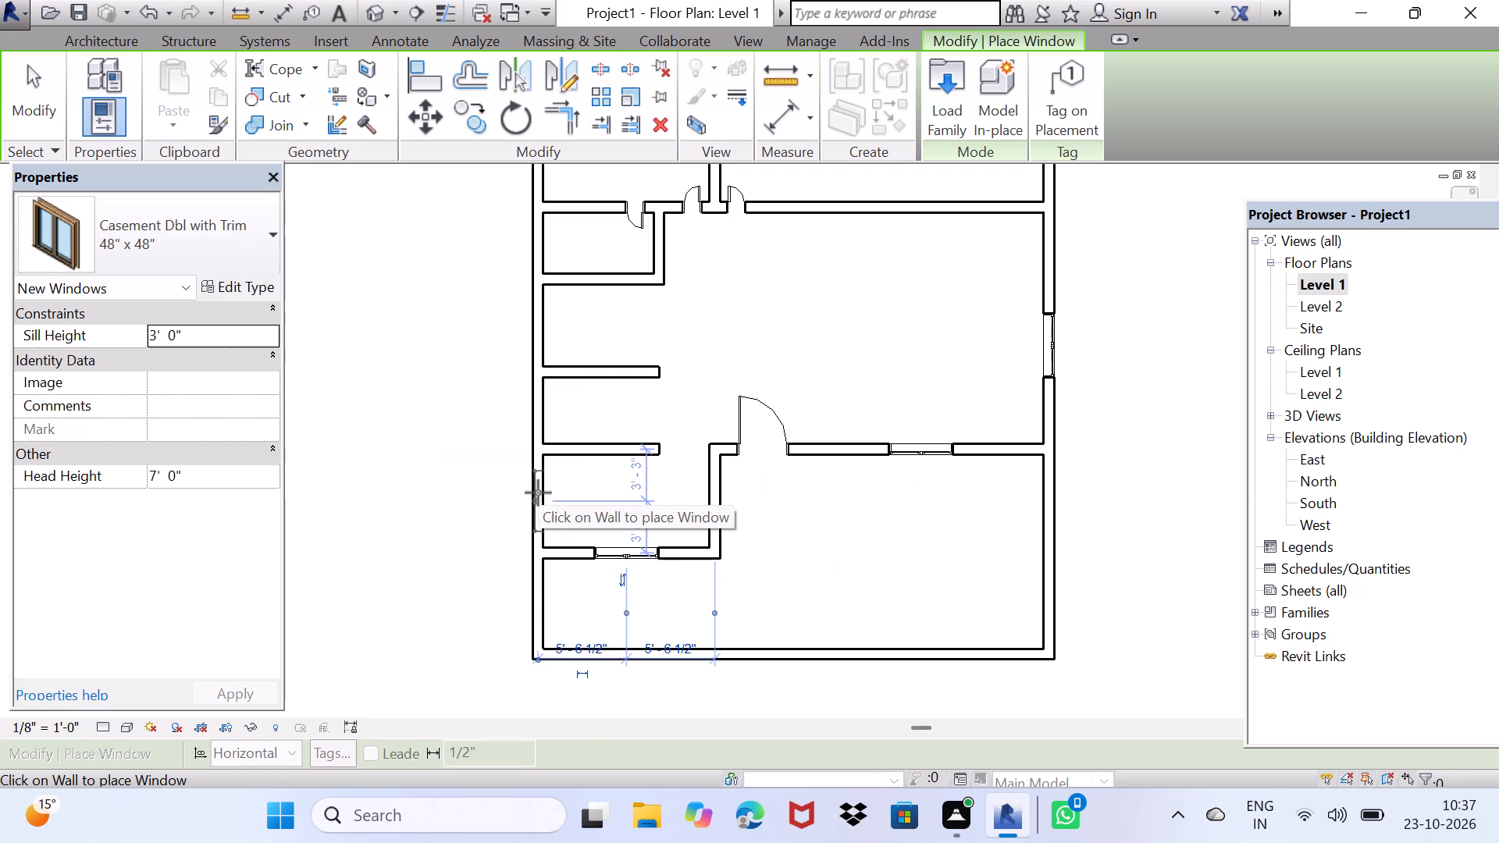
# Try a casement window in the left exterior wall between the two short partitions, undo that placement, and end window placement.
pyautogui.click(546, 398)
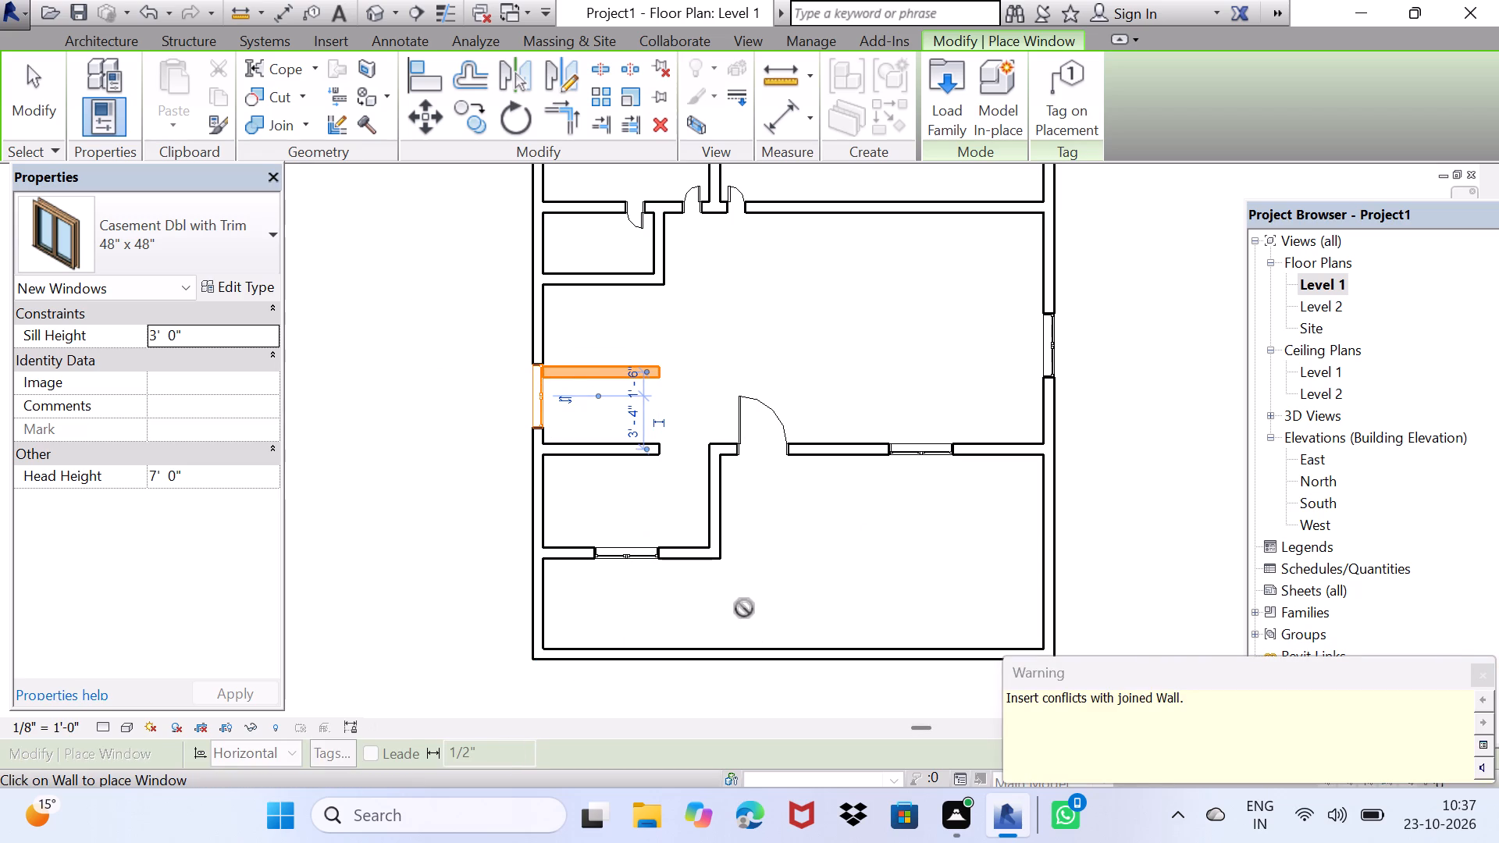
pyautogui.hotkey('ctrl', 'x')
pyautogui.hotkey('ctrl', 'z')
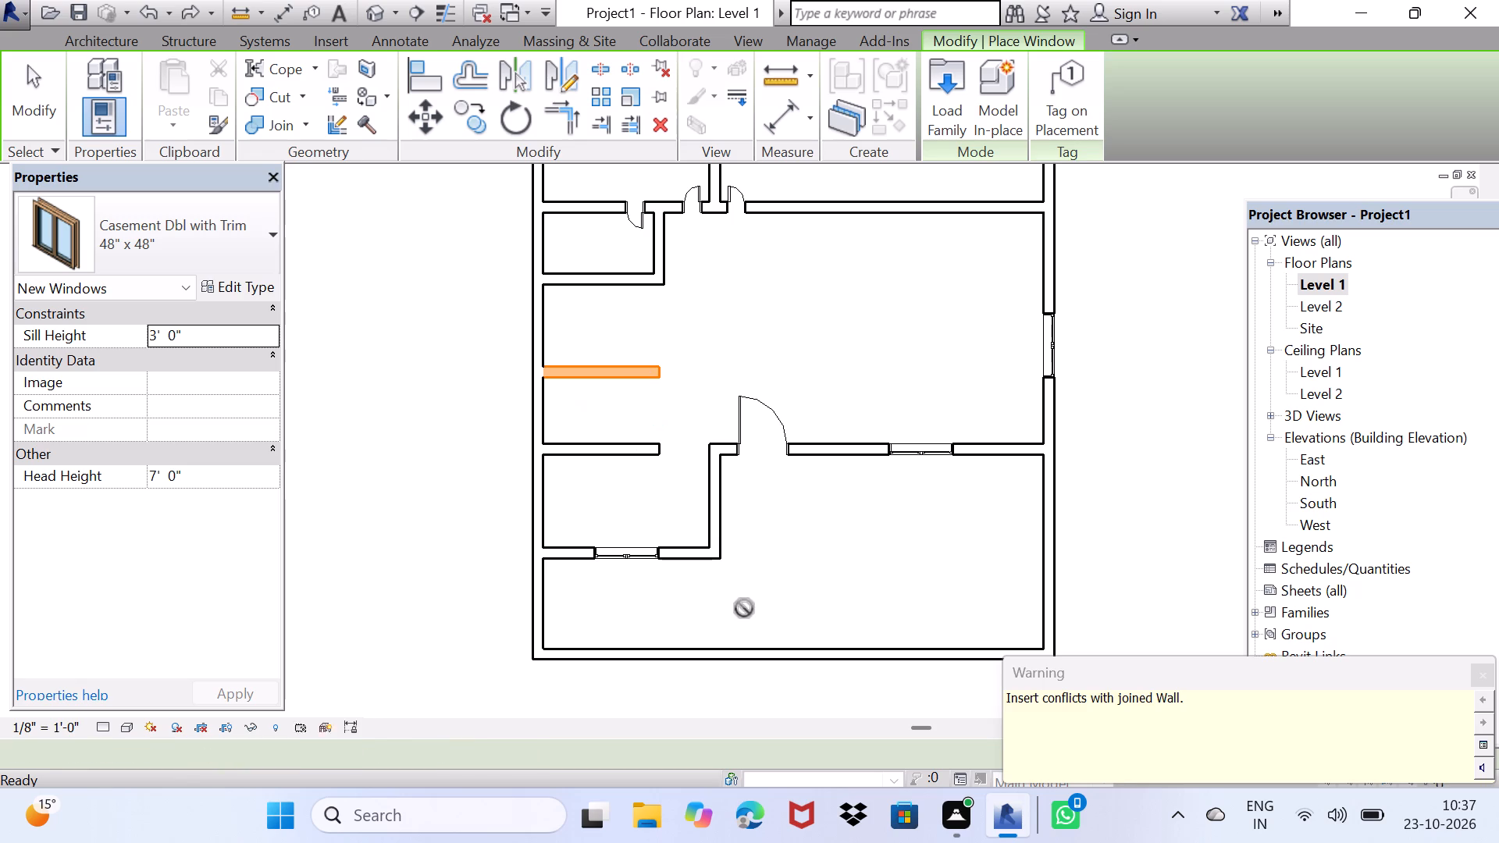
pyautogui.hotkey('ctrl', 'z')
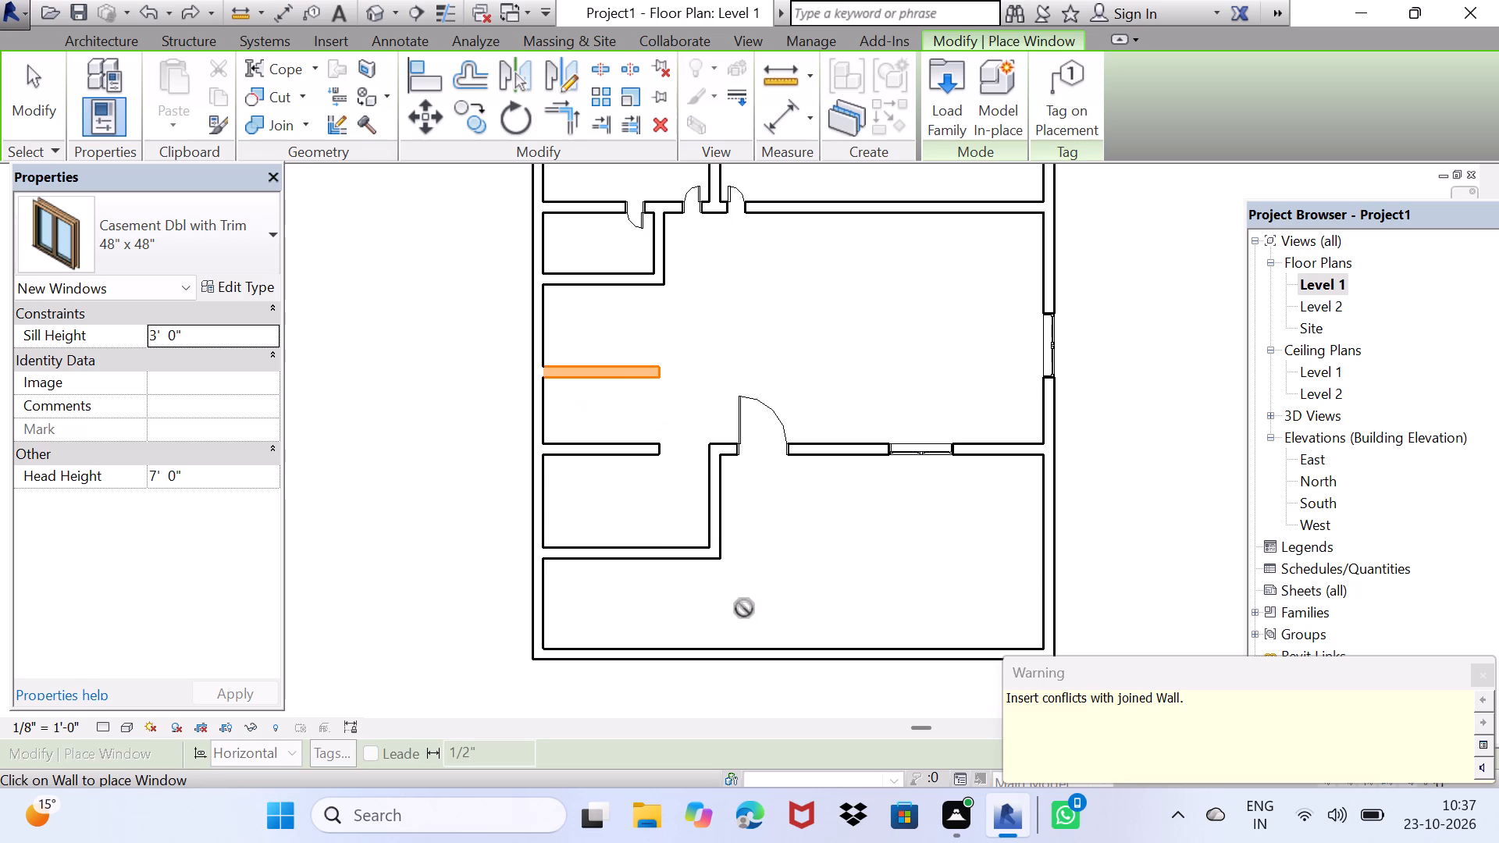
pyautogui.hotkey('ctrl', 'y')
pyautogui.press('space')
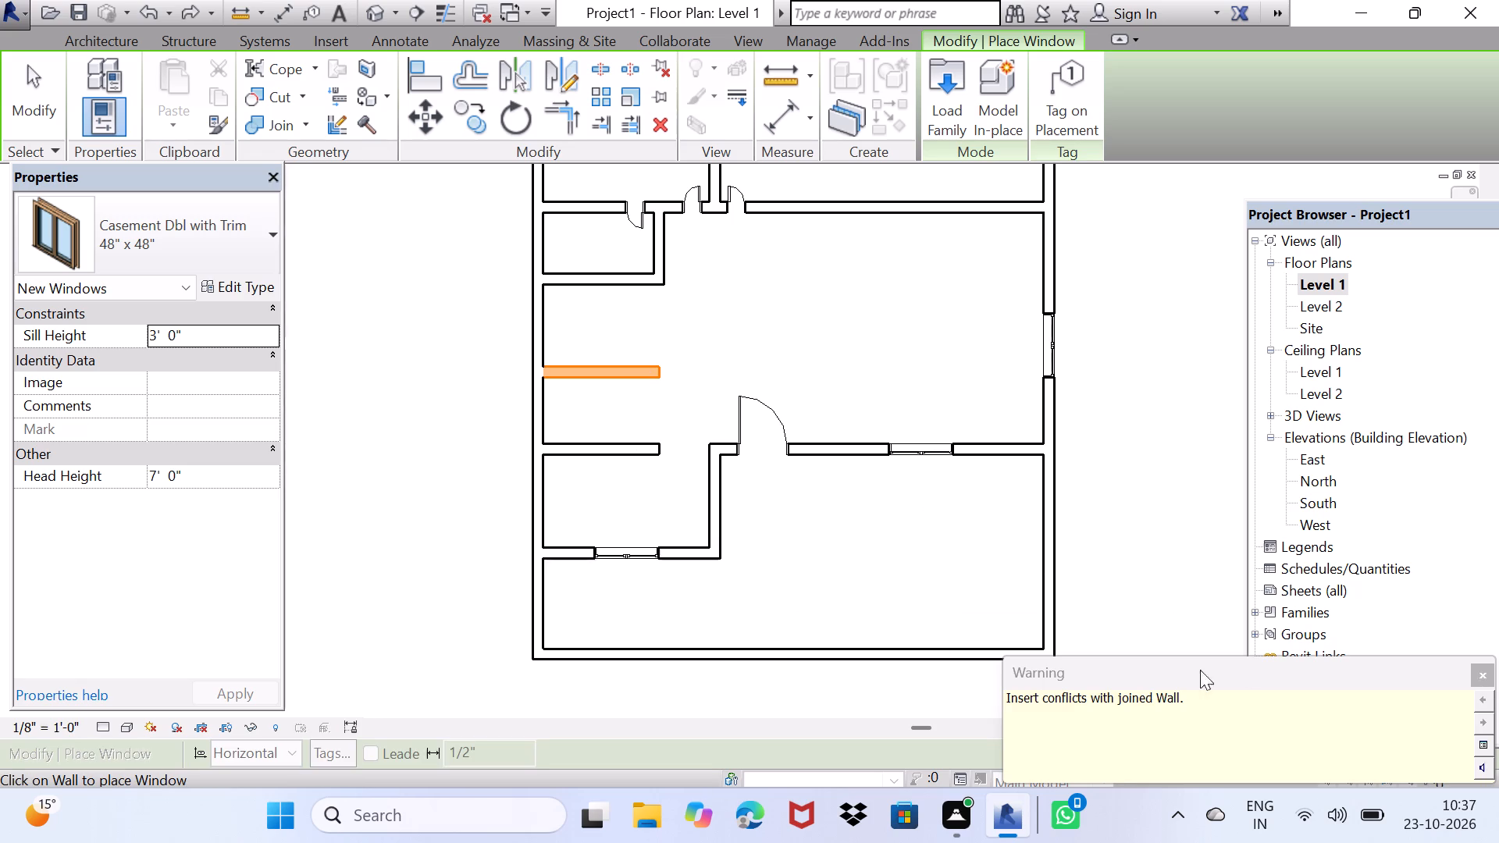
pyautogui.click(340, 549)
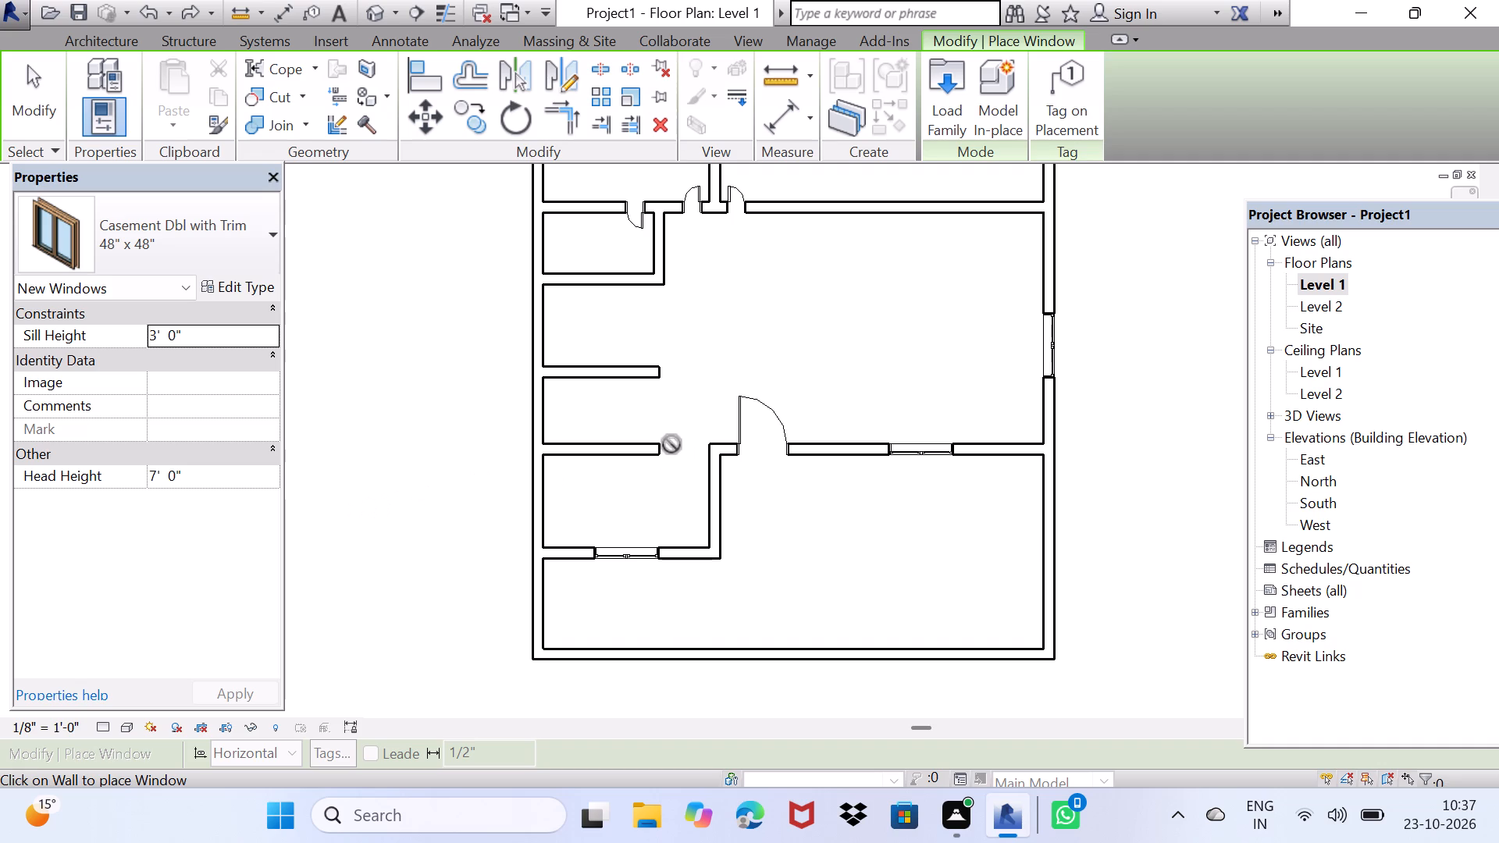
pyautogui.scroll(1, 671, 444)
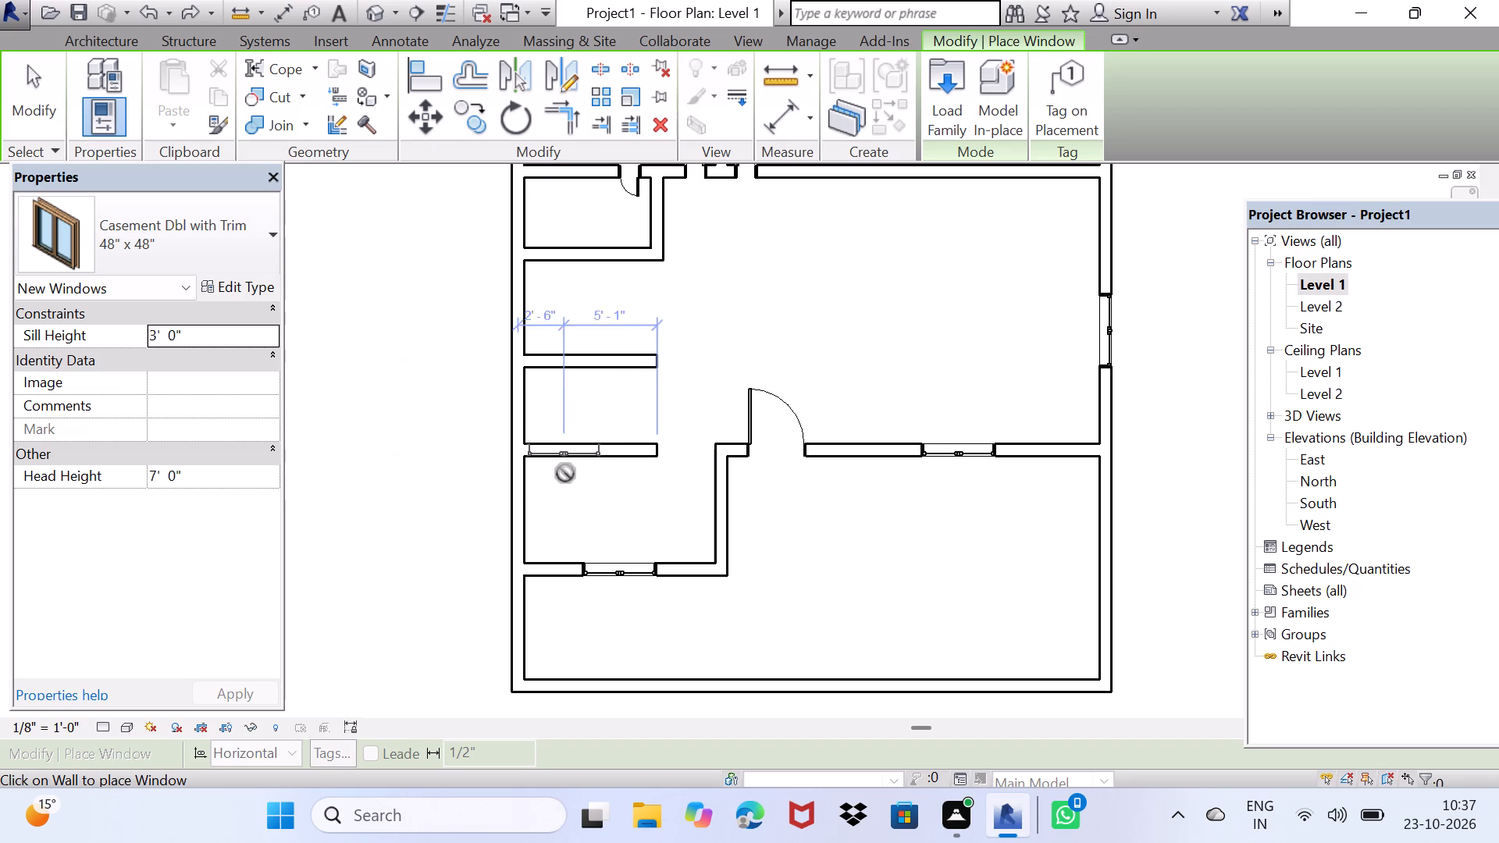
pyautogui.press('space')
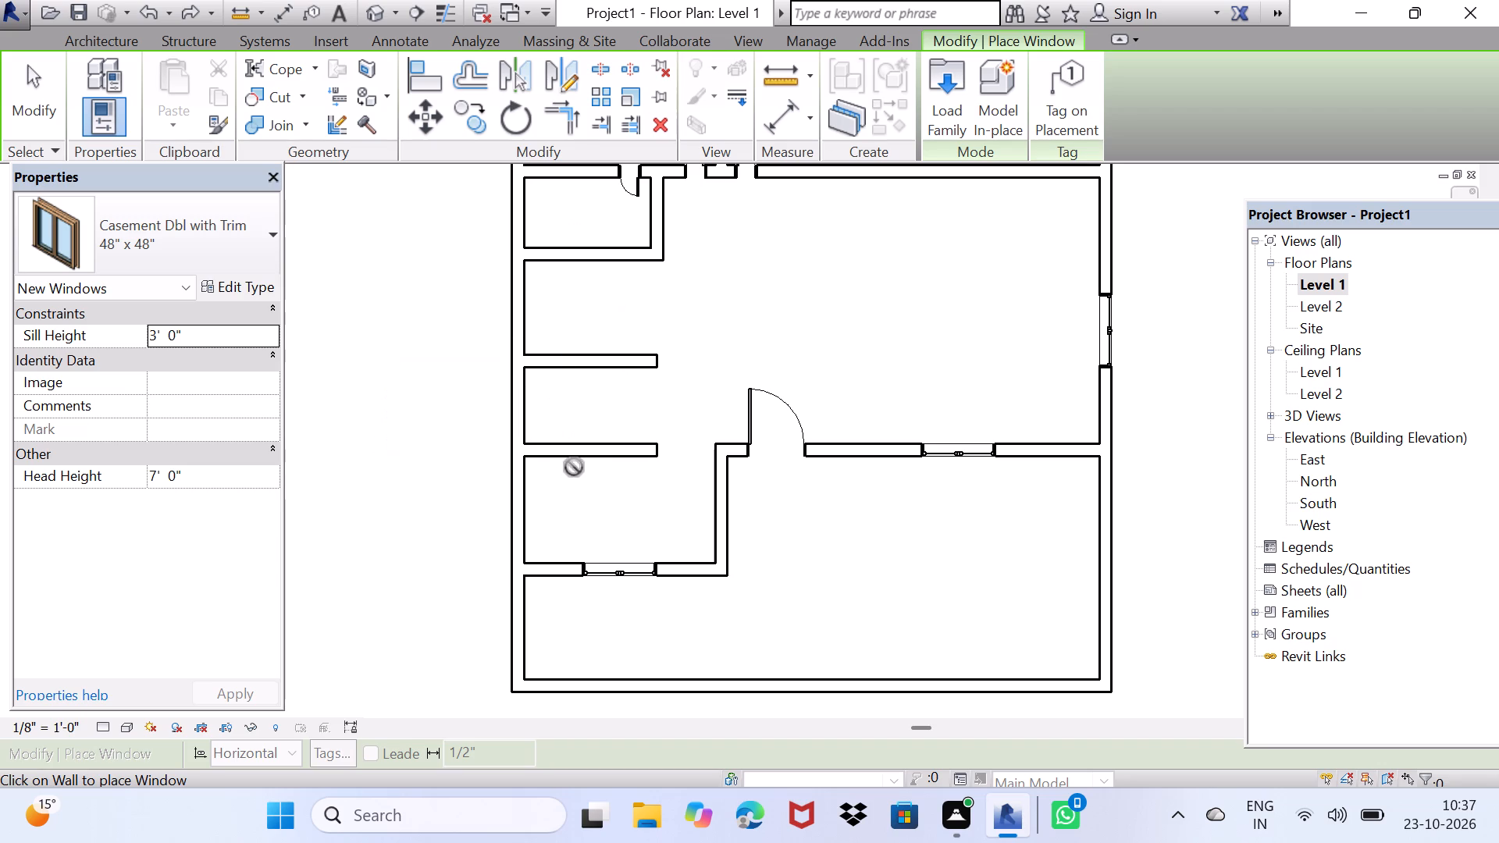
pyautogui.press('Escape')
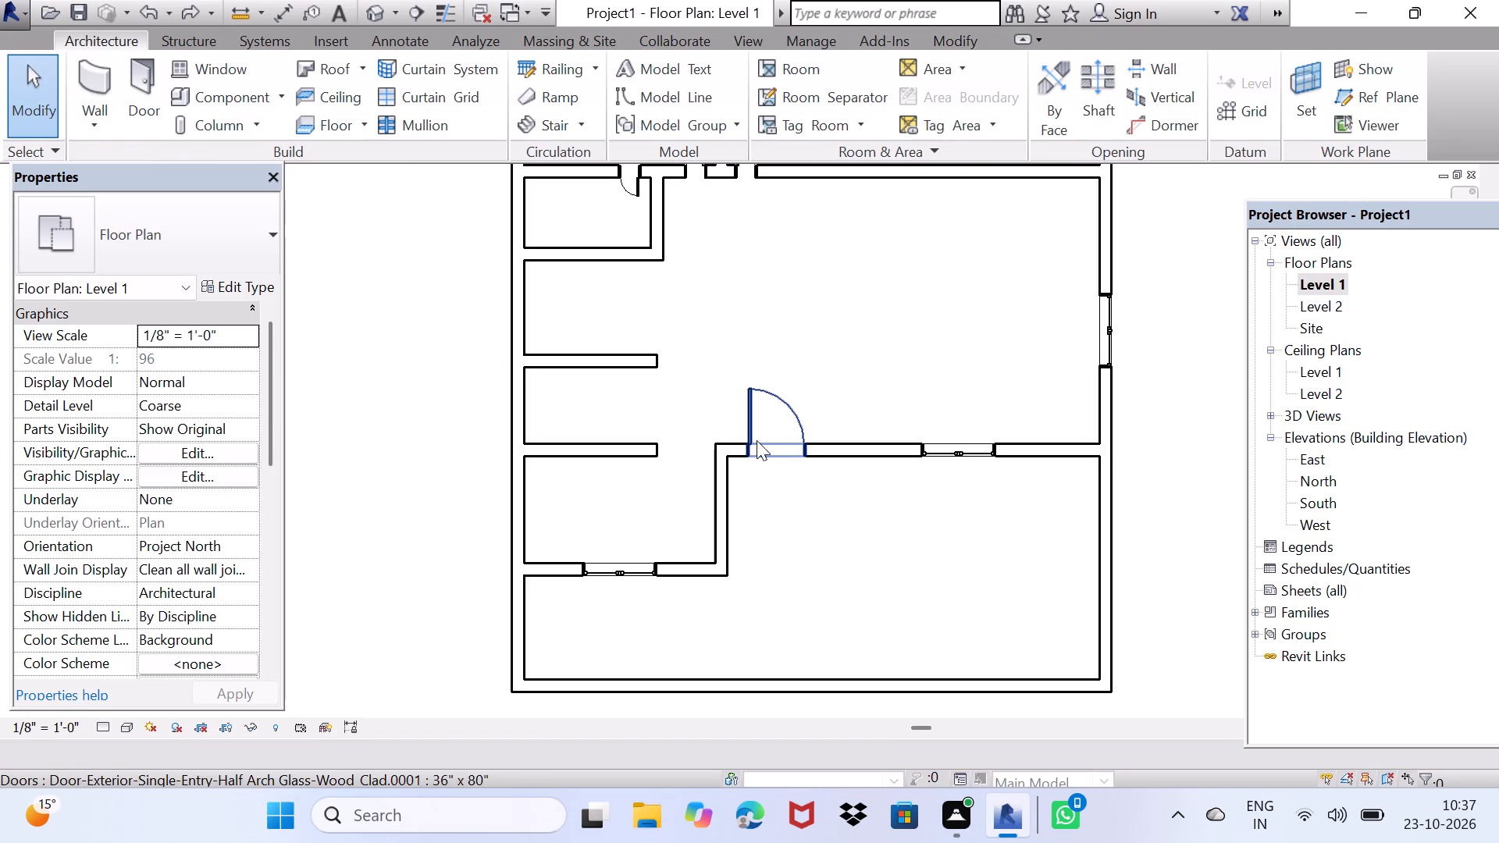
# Delete the upper of the two short partition walls projecting from the left exterior wall.
pyautogui.click(607, 363)
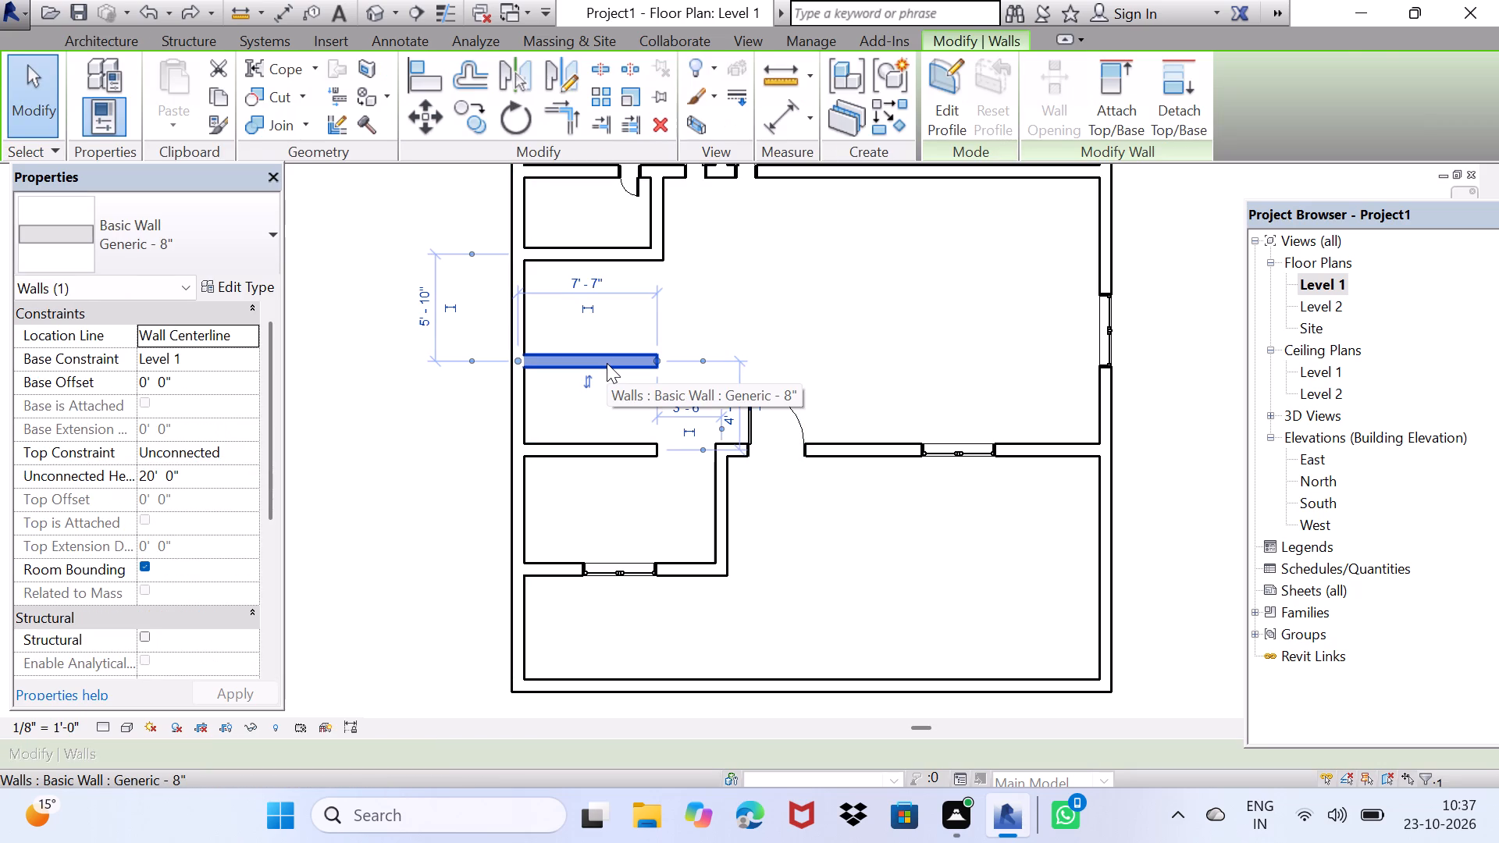
pyautogui.press('Delete')
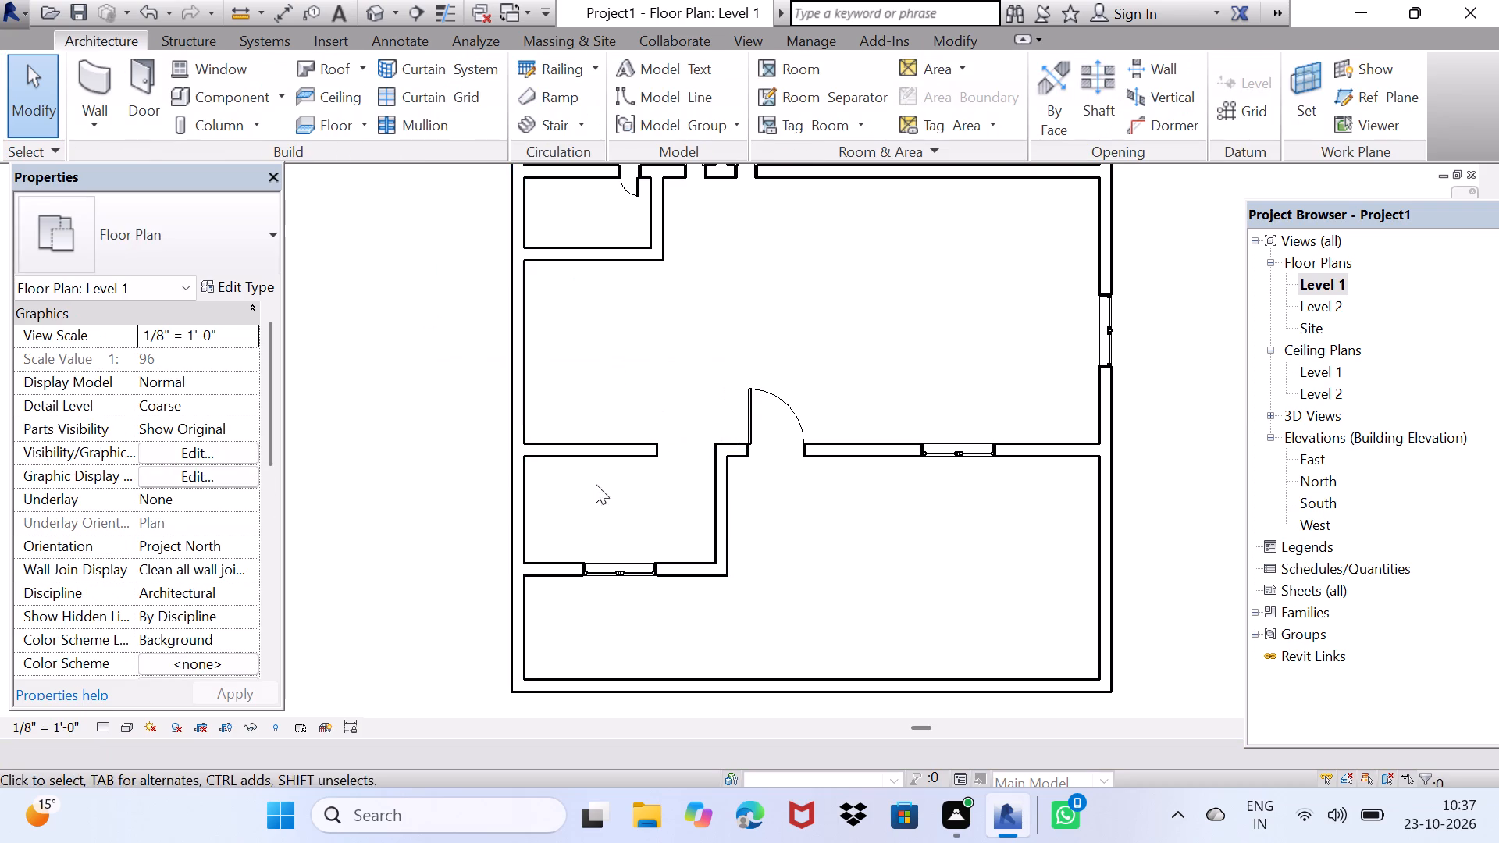
# Nudge the remaining short partition upward until it sits 9' 5" below the small room's lower wall.
pyautogui.click(609, 455)
pyautogui.press('Up')
pyautogui.press('Up')
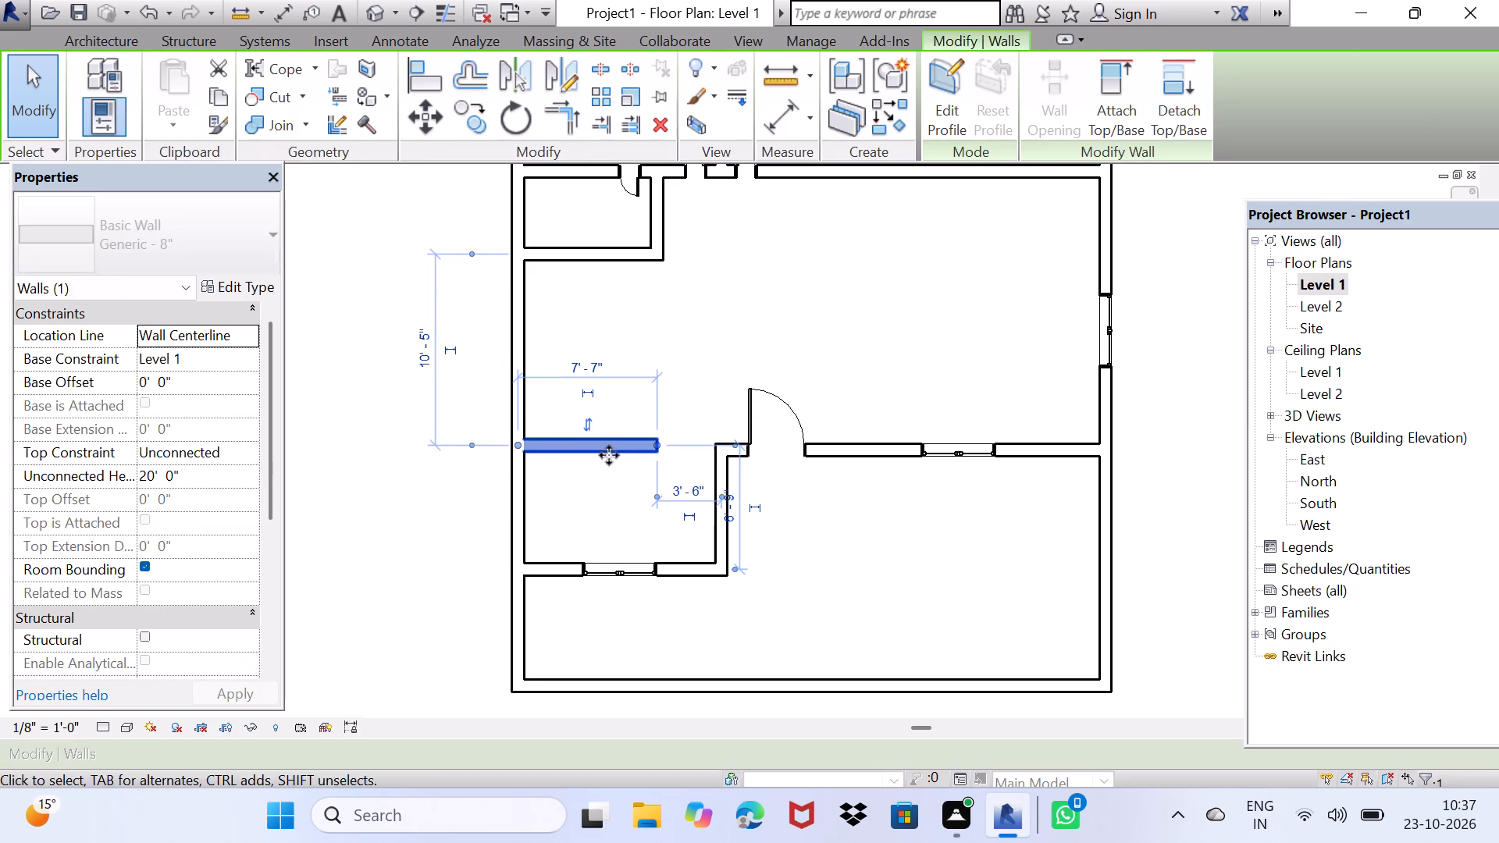
pyautogui.press('Up')
pyautogui.press('Up')
pyautogui.press('Up')
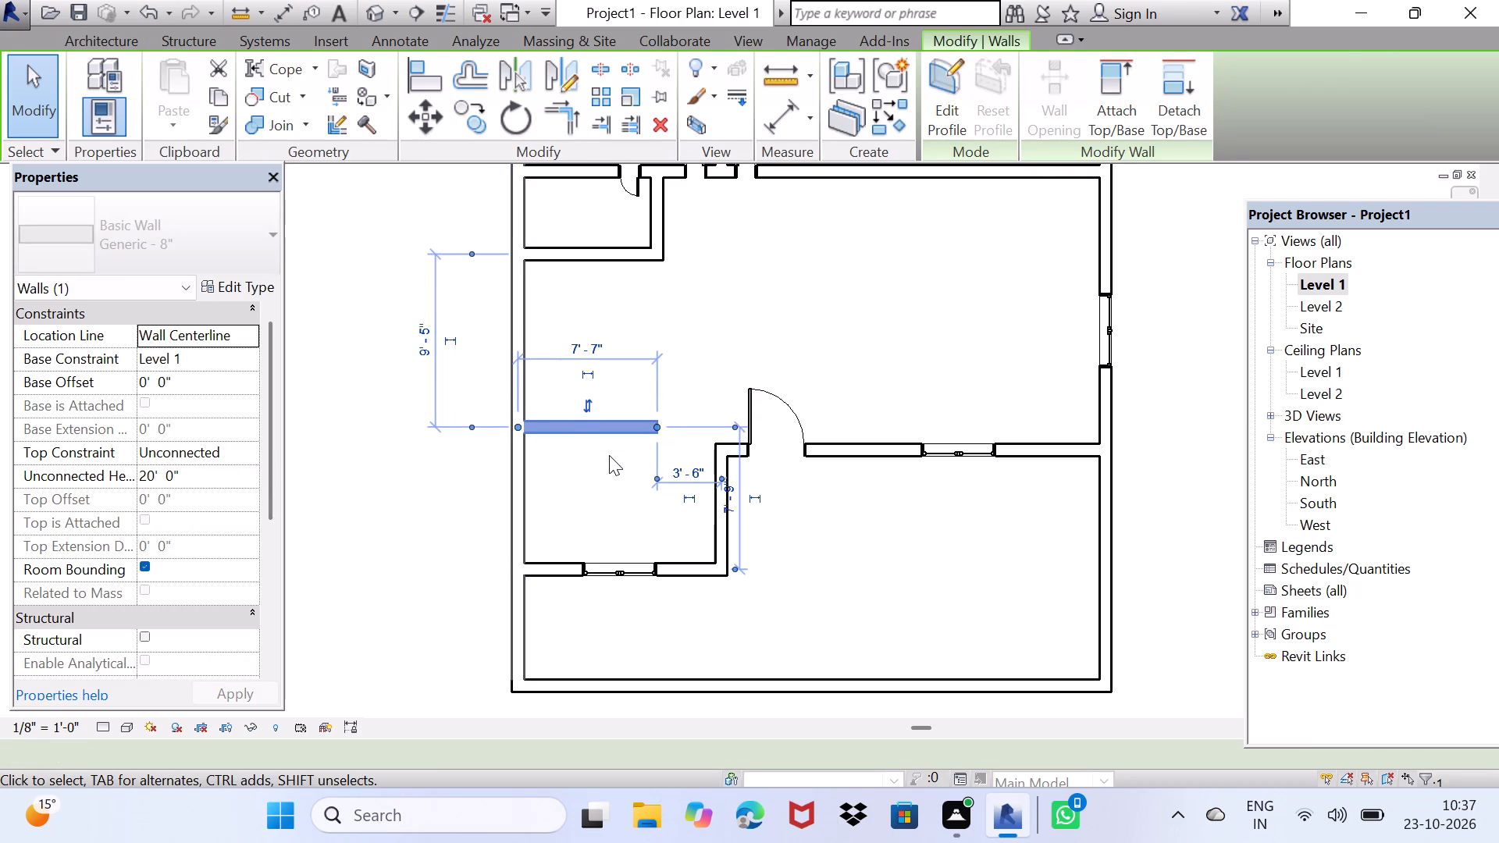
pyautogui.press('Escape')
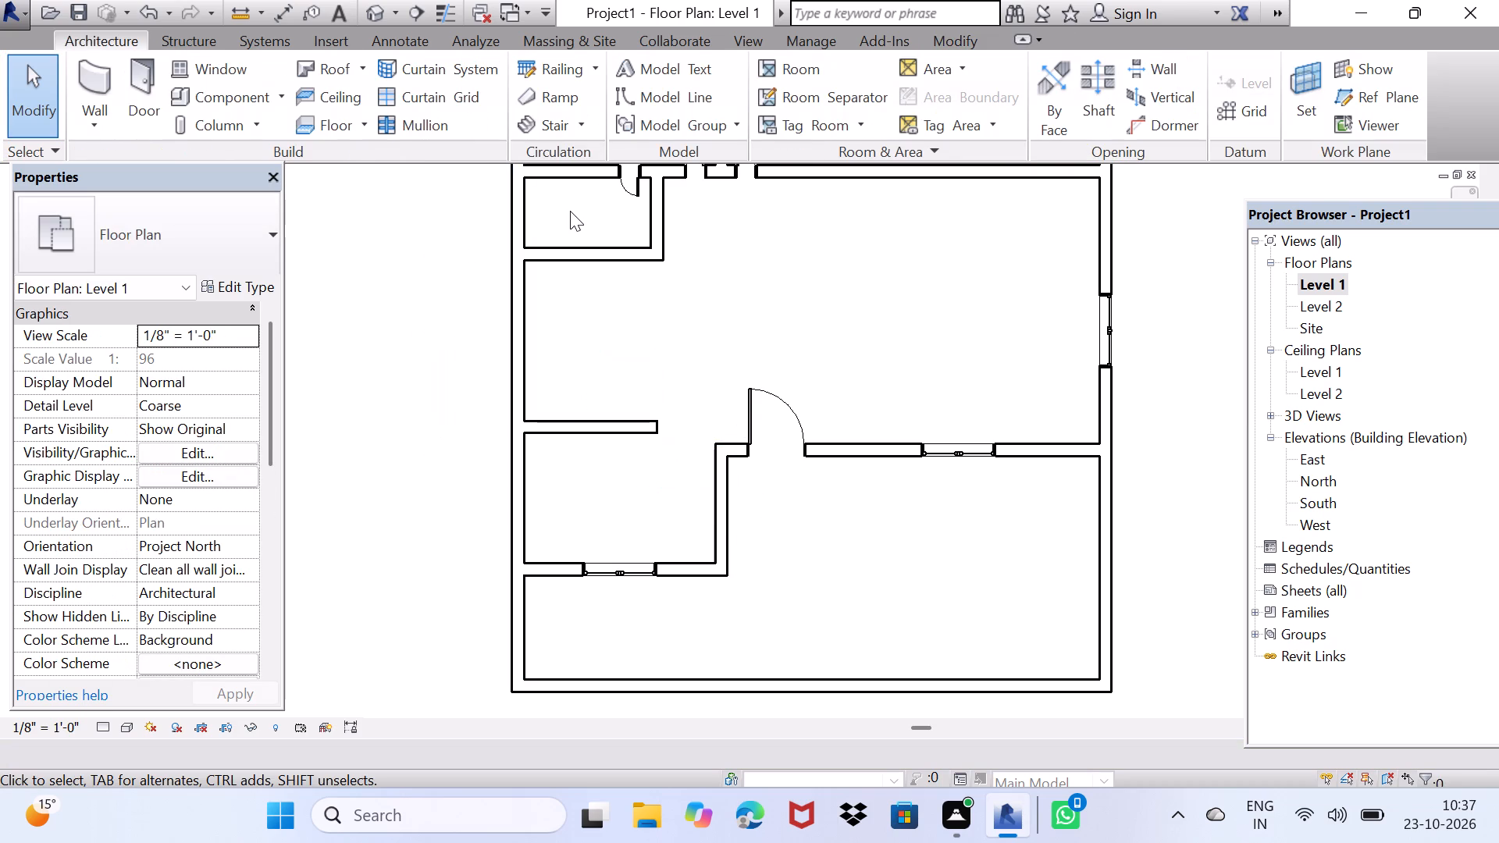
# Load the Casement Dbl with Trim family and place a 48" x 48" window in the hall's left exterior wall, 3' 6" below the small room's lower wall.
pyautogui.moveTo(627, 334); pyautogui.dragTo(464, 408, button='middle')
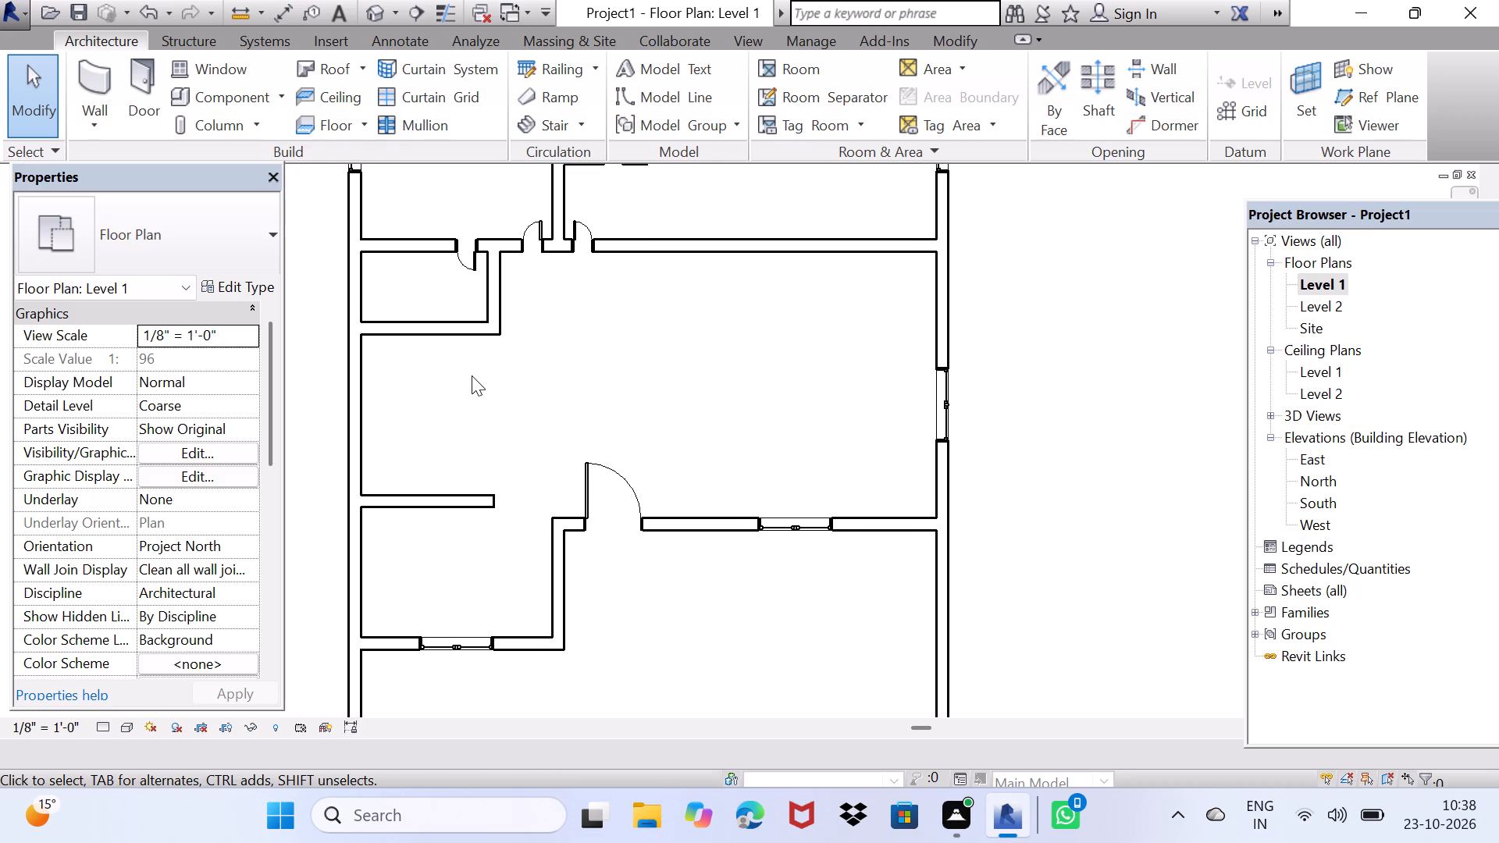
pyautogui.moveTo(472, 374); pyautogui.dragTo(569, 343, button='middle')
pyautogui.click(205, 62)
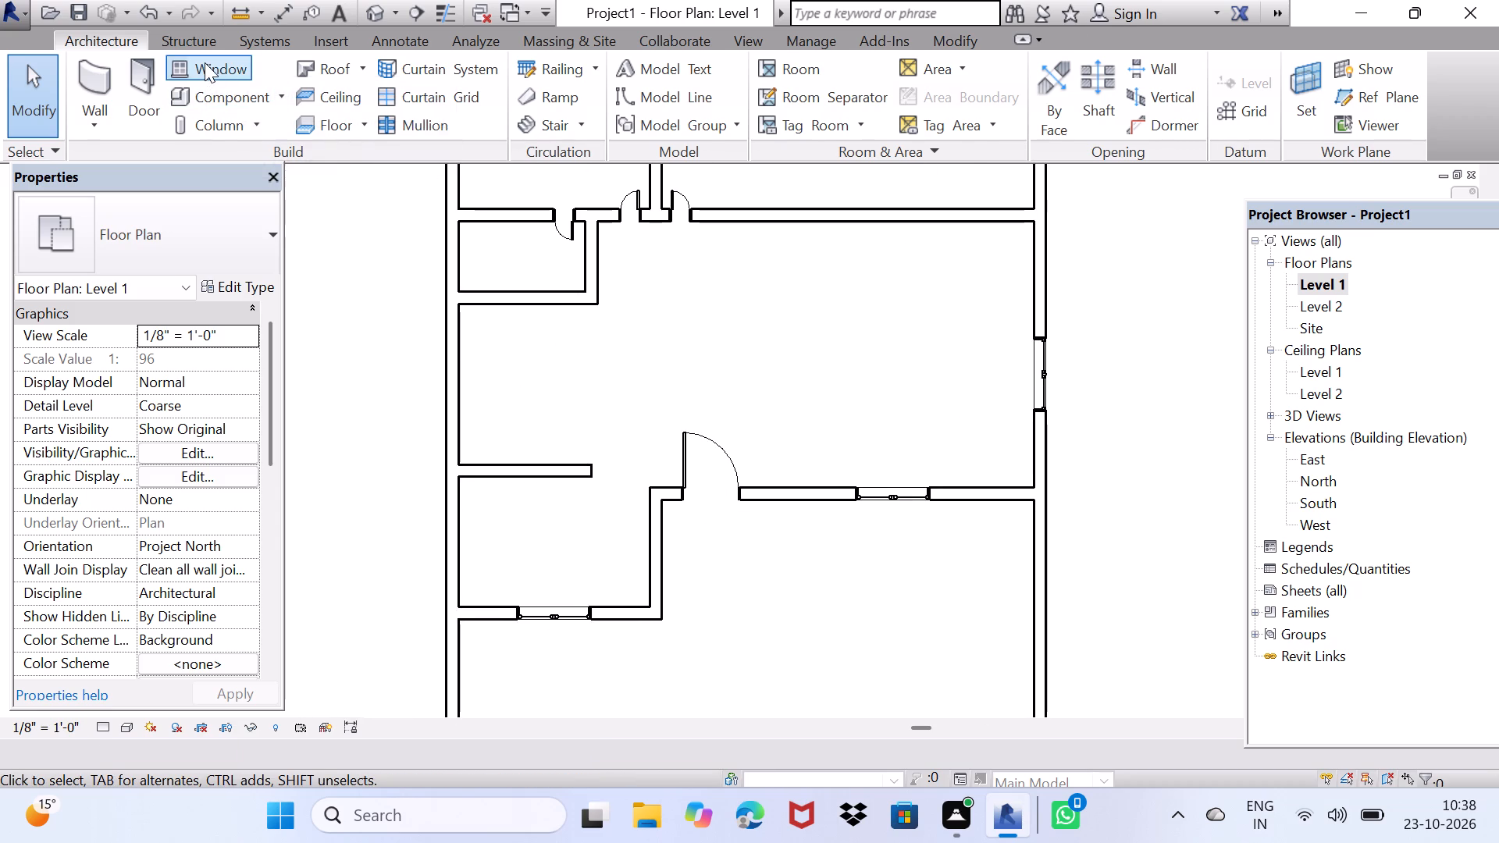
pyautogui.click(205, 62)
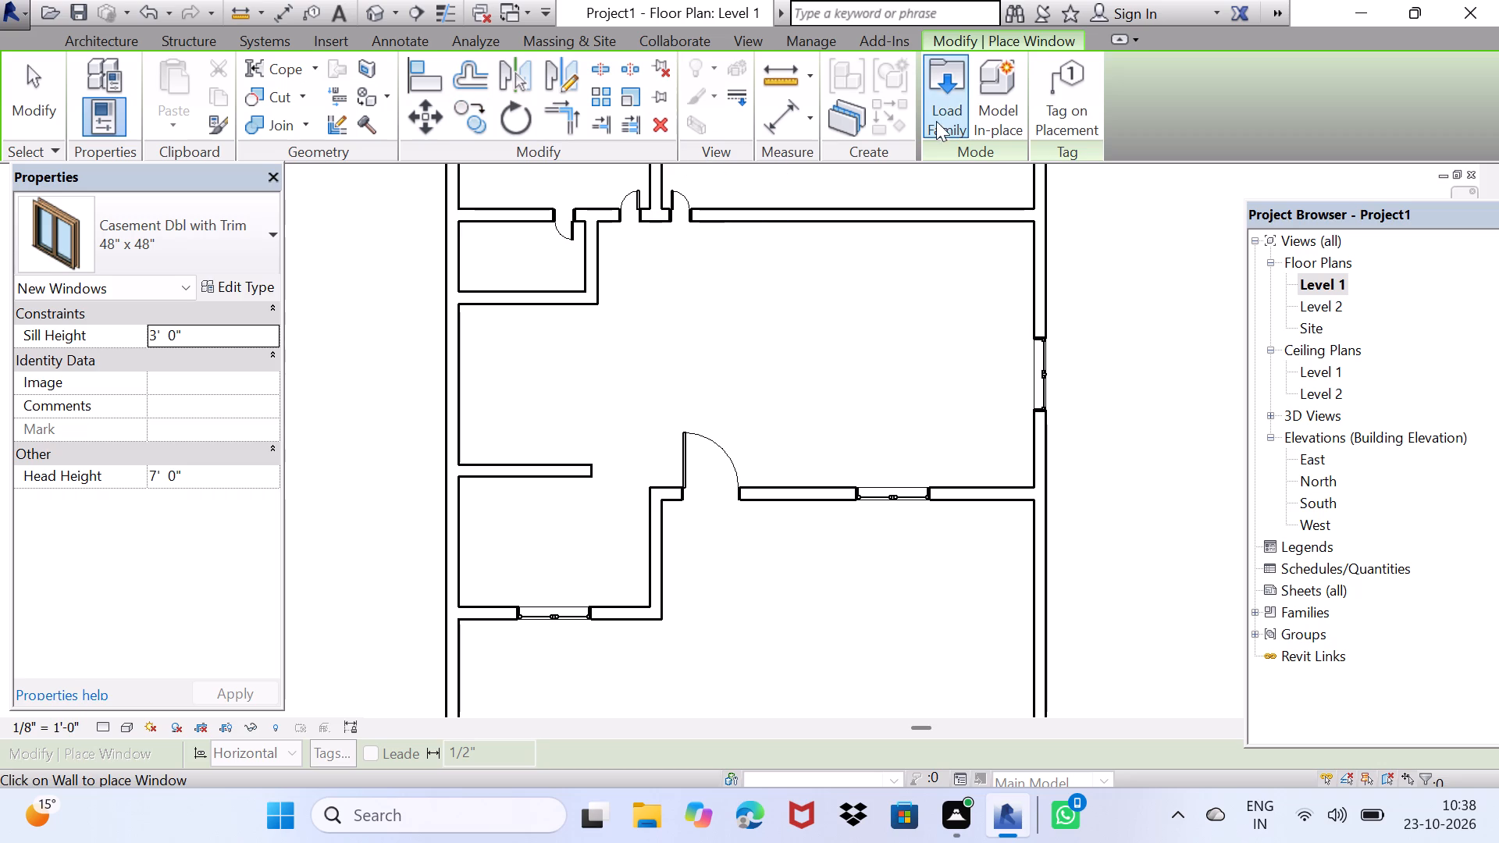
pyautogui.doubleClick(945, 73)
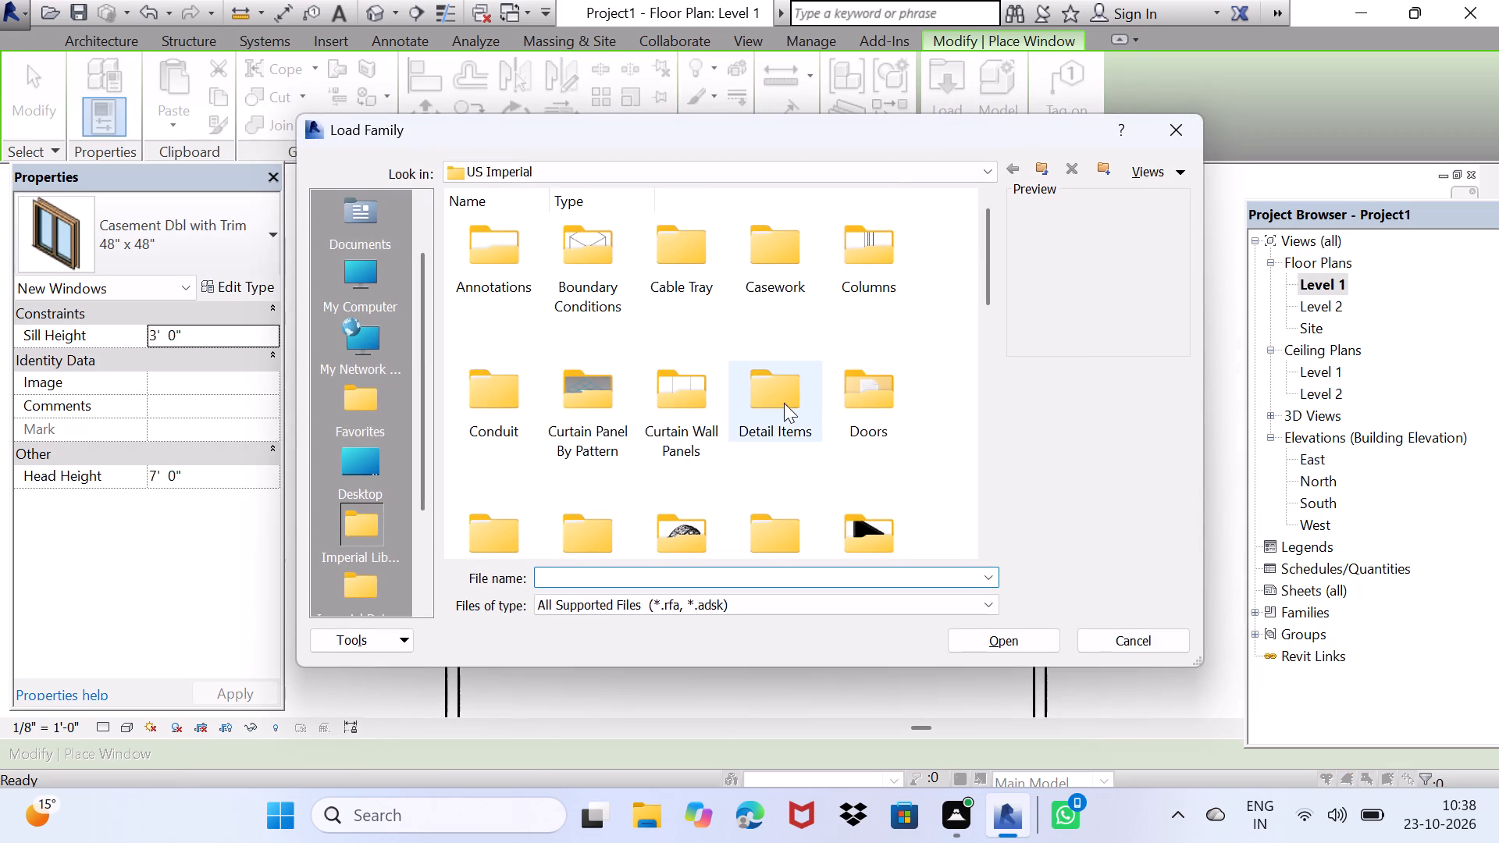
pyautogui.scroll(-9, 784, 393)
pyautogui.doubleClick(483, 514)
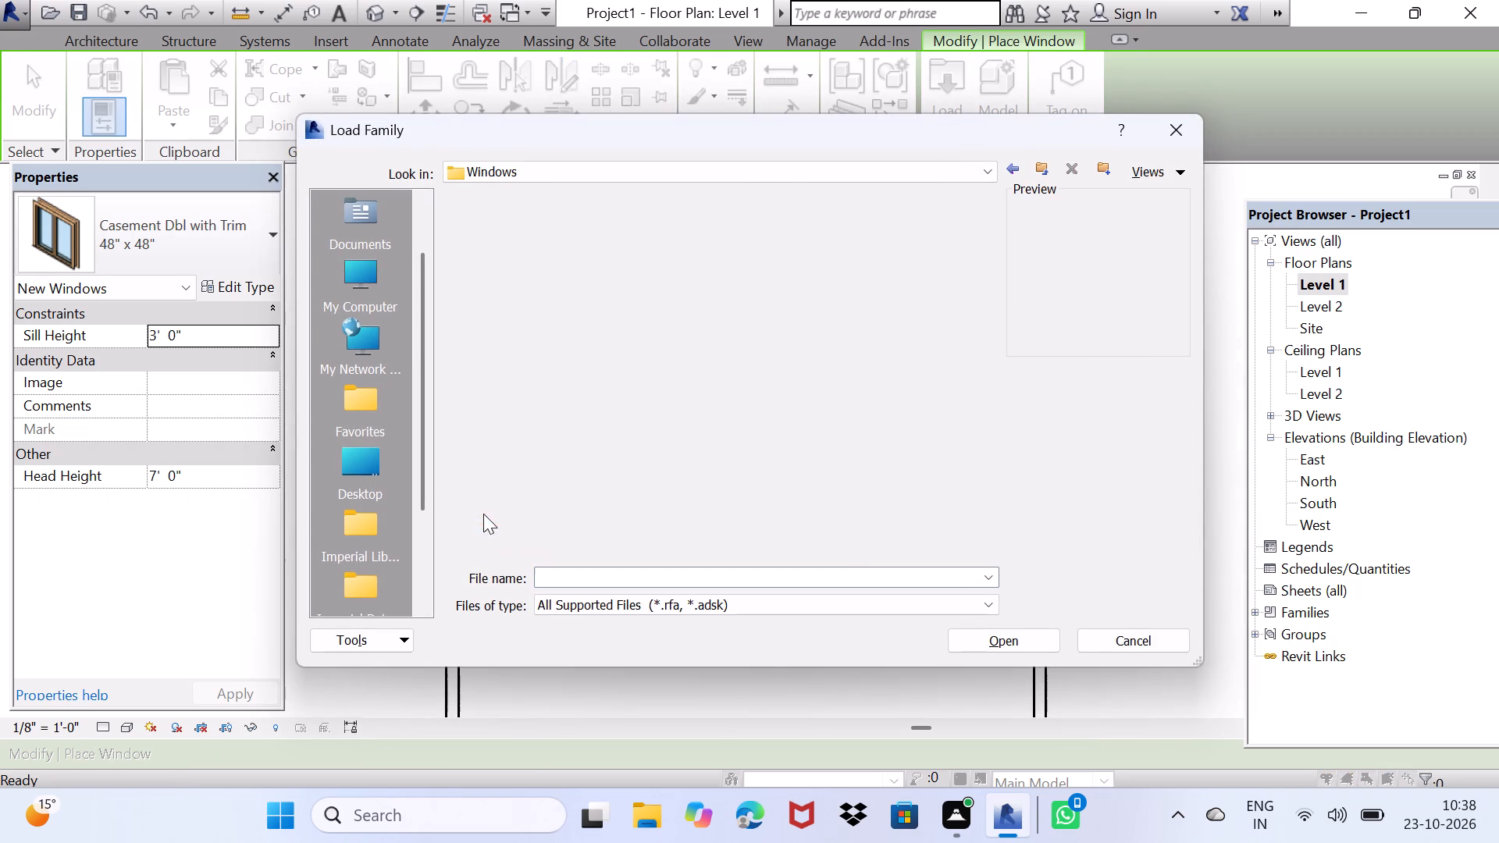
pyautogui.scroll(-1, 605, 394)
pyautogui.scroll(1, 618, 385)
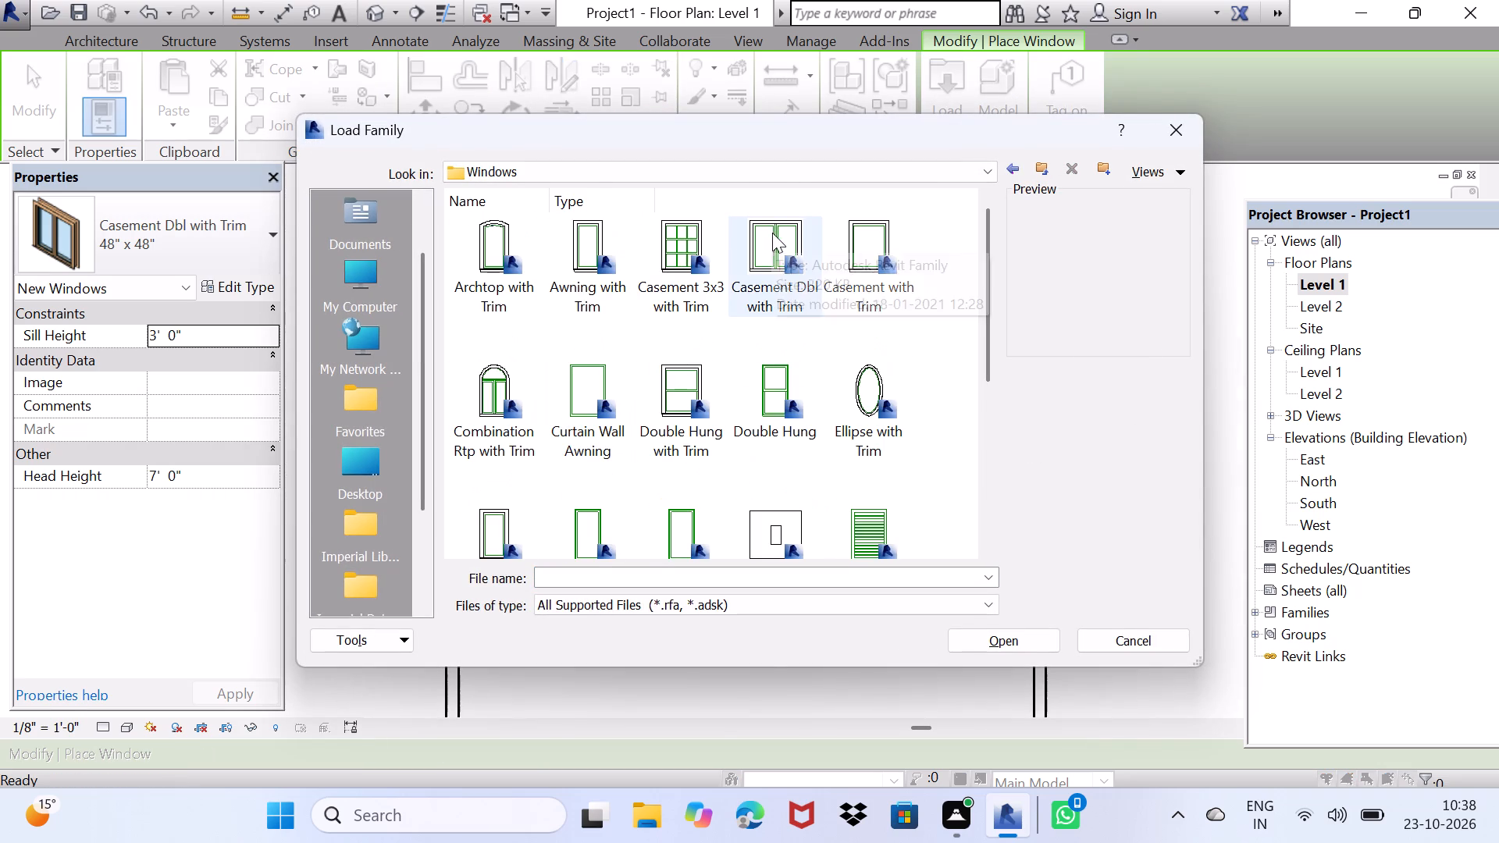
pyautogui.click(772, 233)
pyautogui.click(1020, 639)
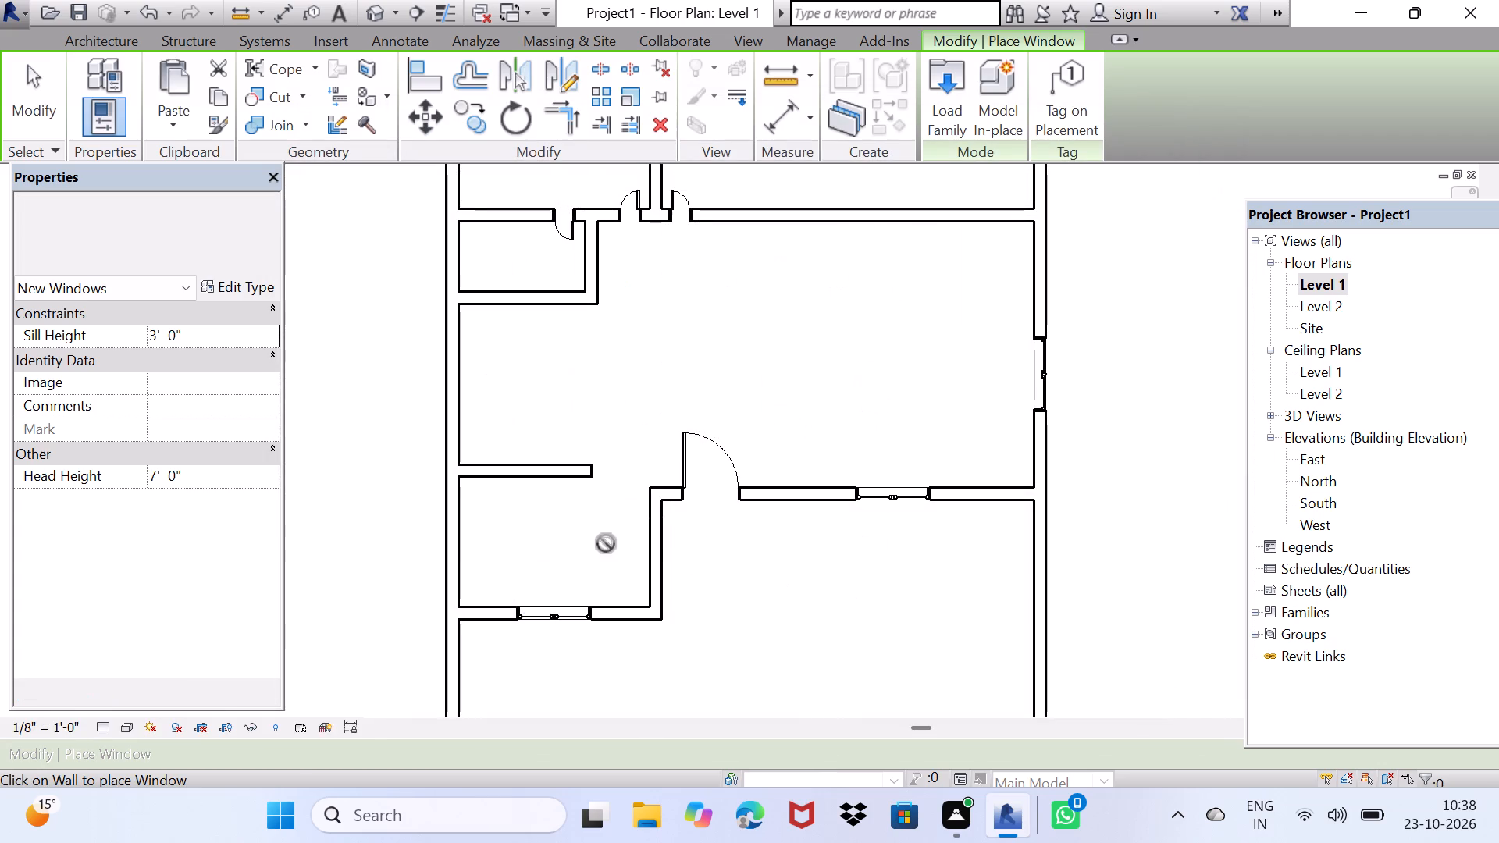
pyautogui.moveTo(476, 544); pyautogui.dragTo(493, 455, button='middle')
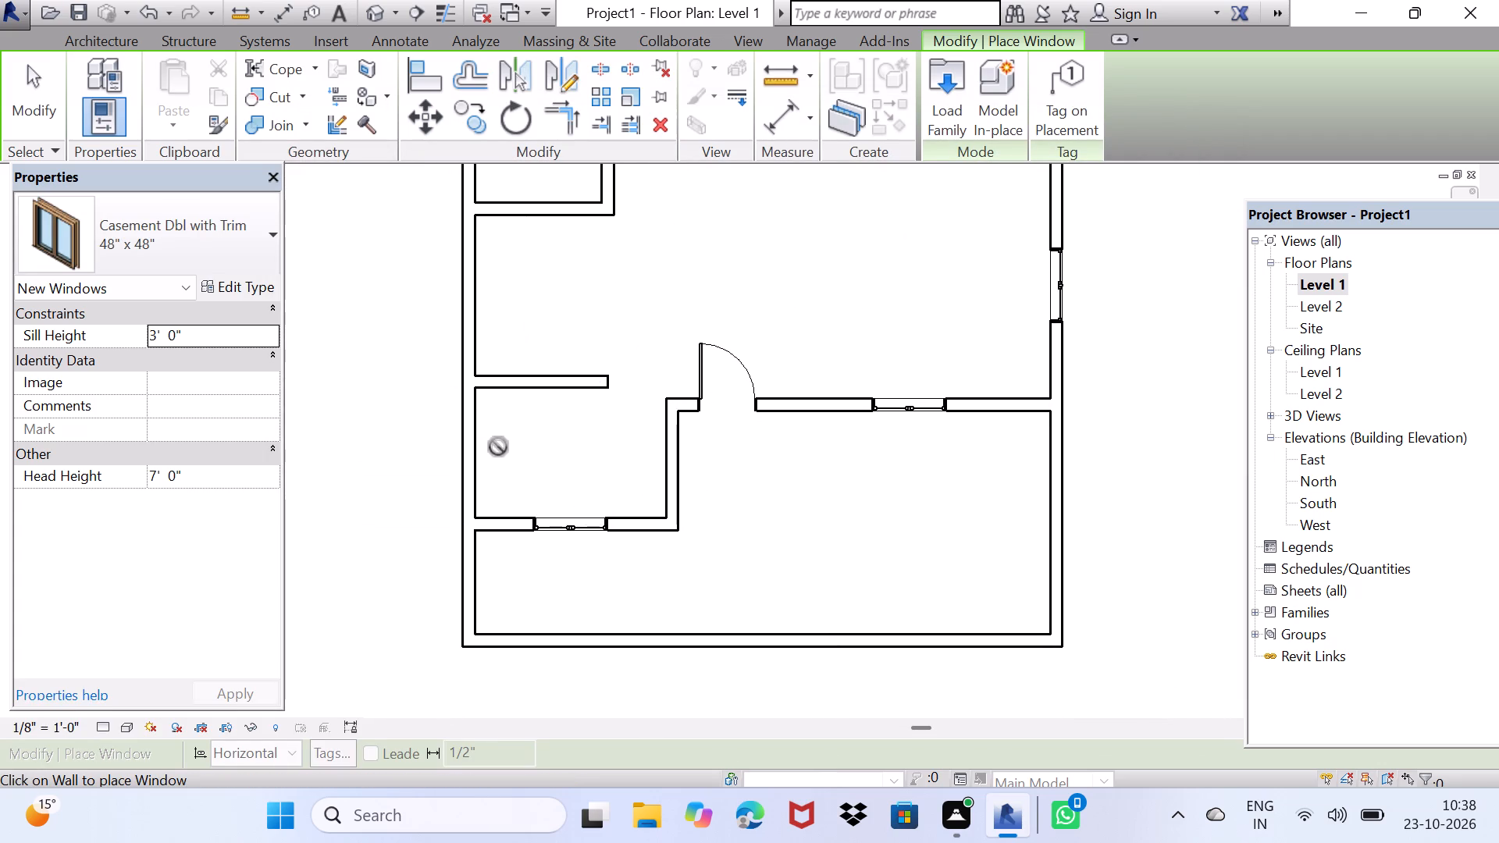
pyautogui.scroll(3, 521, 324)
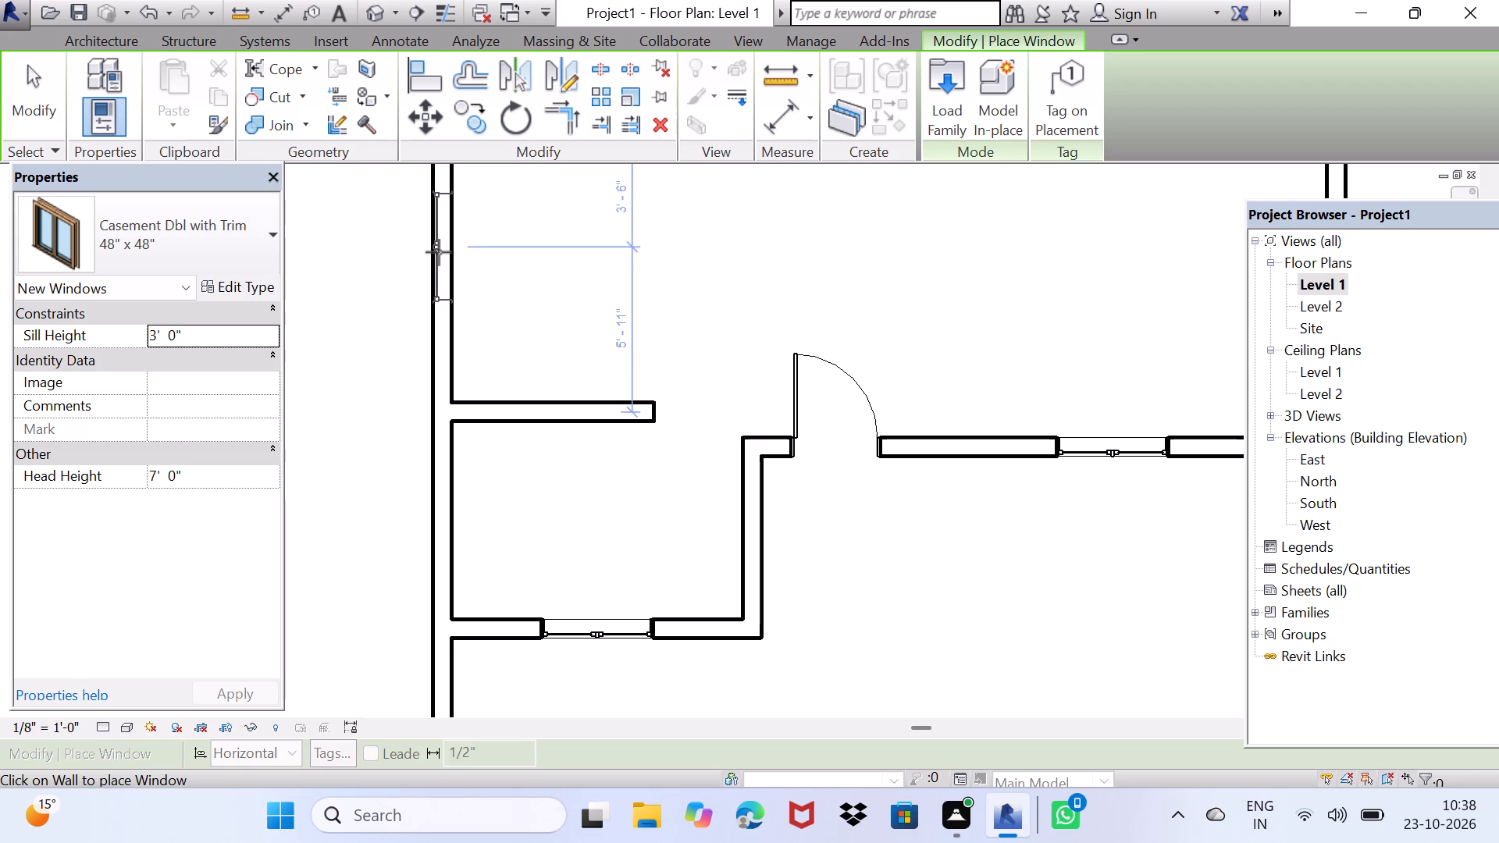
pyautogui.click(439, 252)
# Load the Transom with Trim window family from the US Imperial Windows library.
pyautogui.moveTo(515, 222); pyautogui.dragTo(503, 632, button='middle')
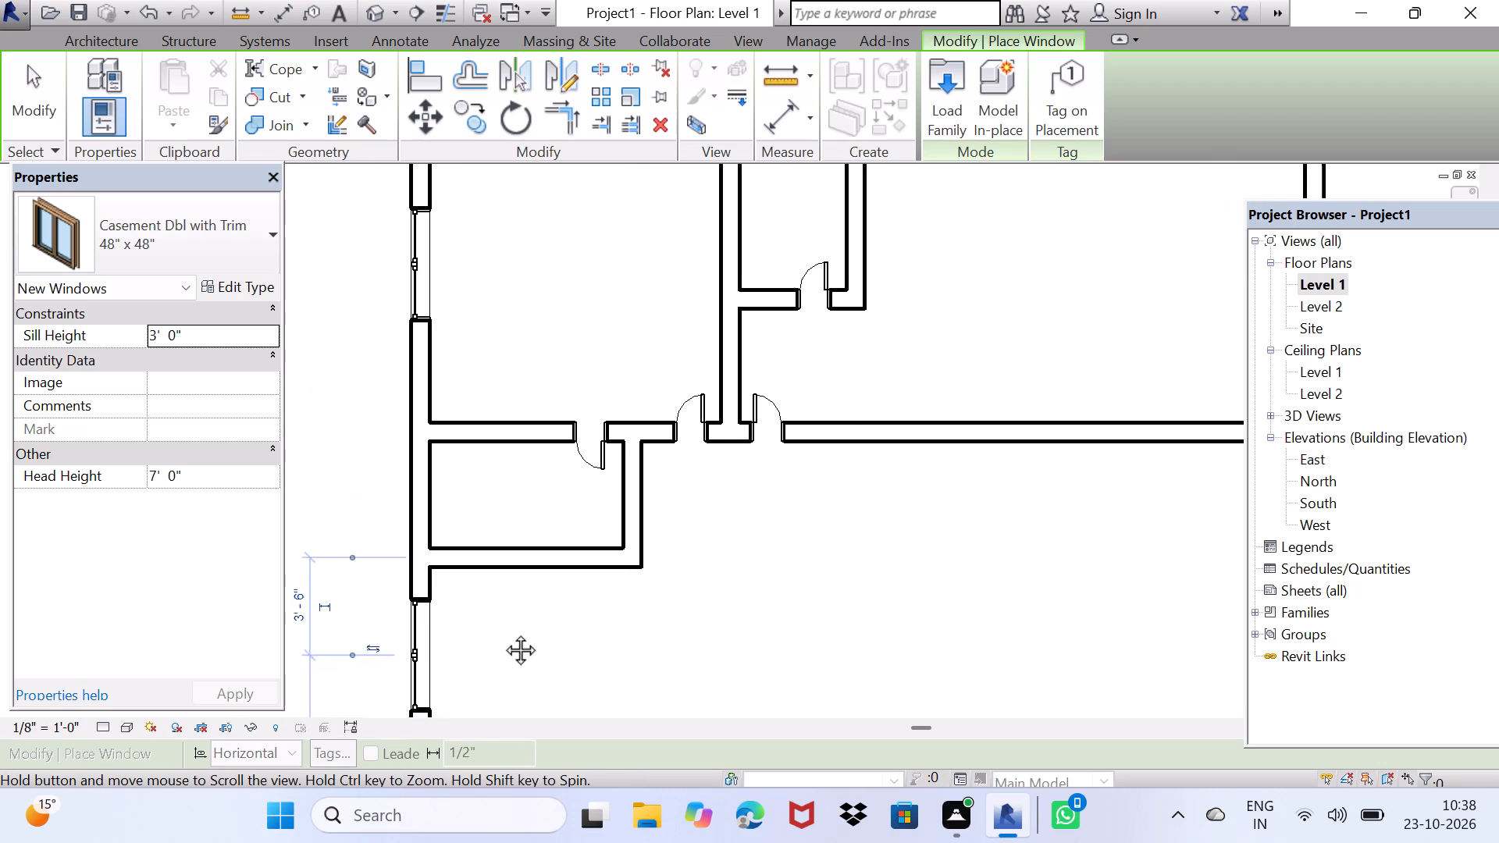
pyautogui.moveTo(503, 632); pyautogui.dragTo(522, 684, button='middle')
pyautogui.scroll(-1, 550, 295)
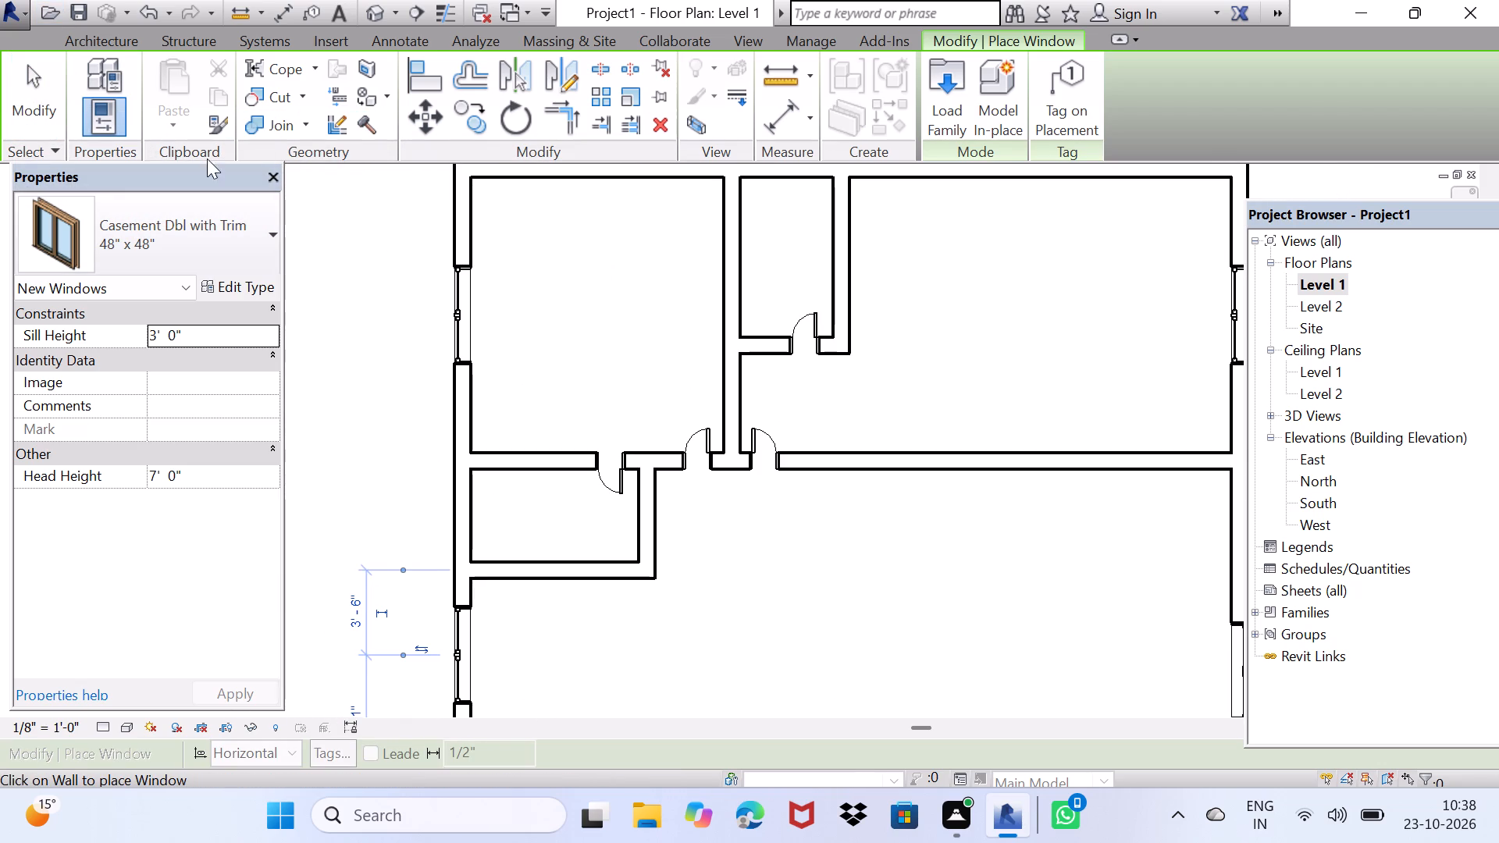
pyautogui.doubleClick(936, 87)
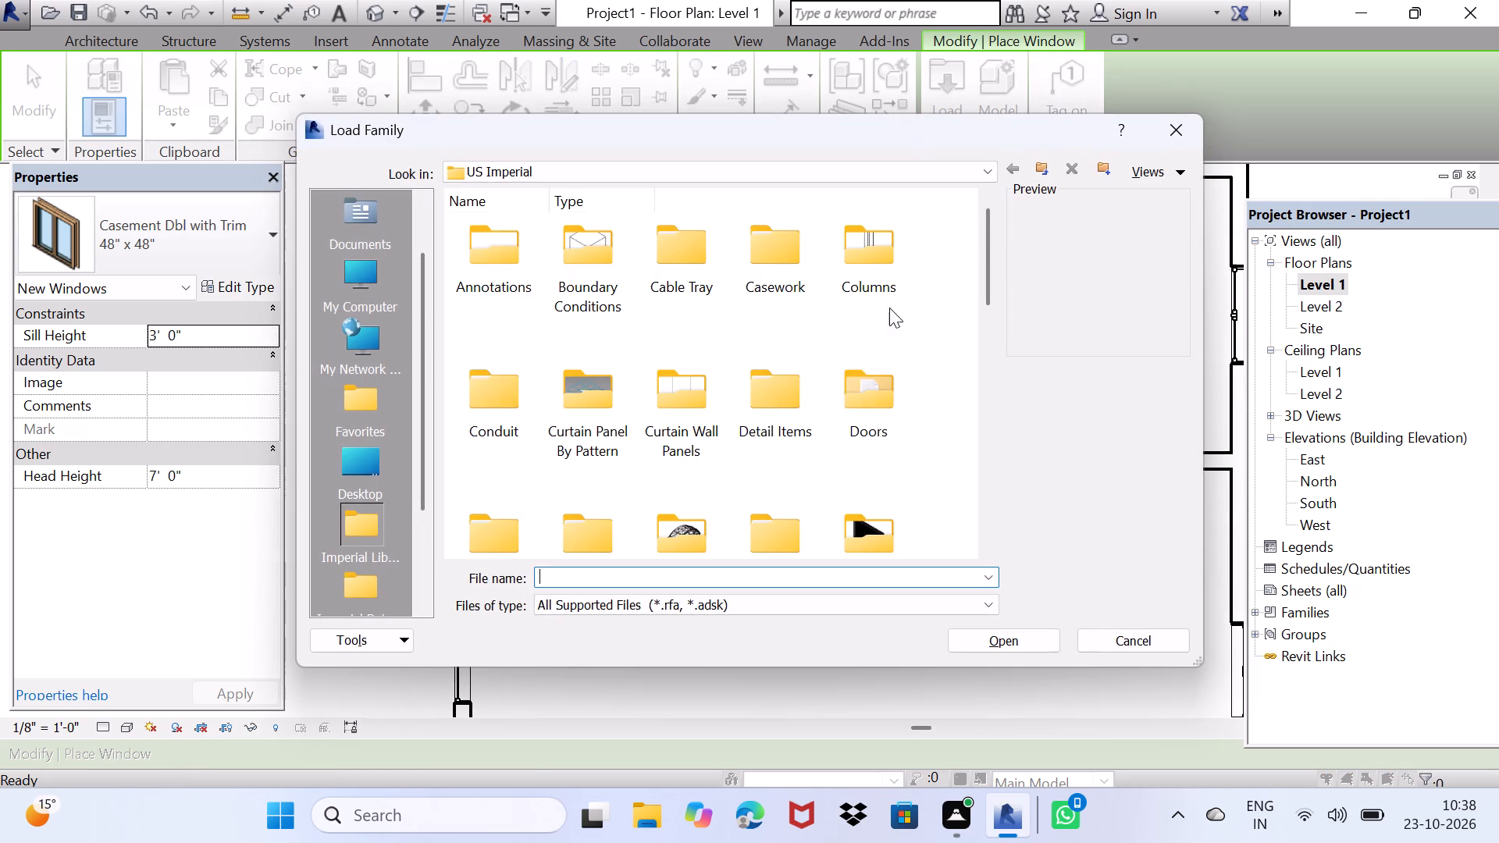
pyautogui.scroll(-4, 846, 488)
pyautogui.scroll(-1, 535, 528)
pyautogui.doubleClick(490, 518)
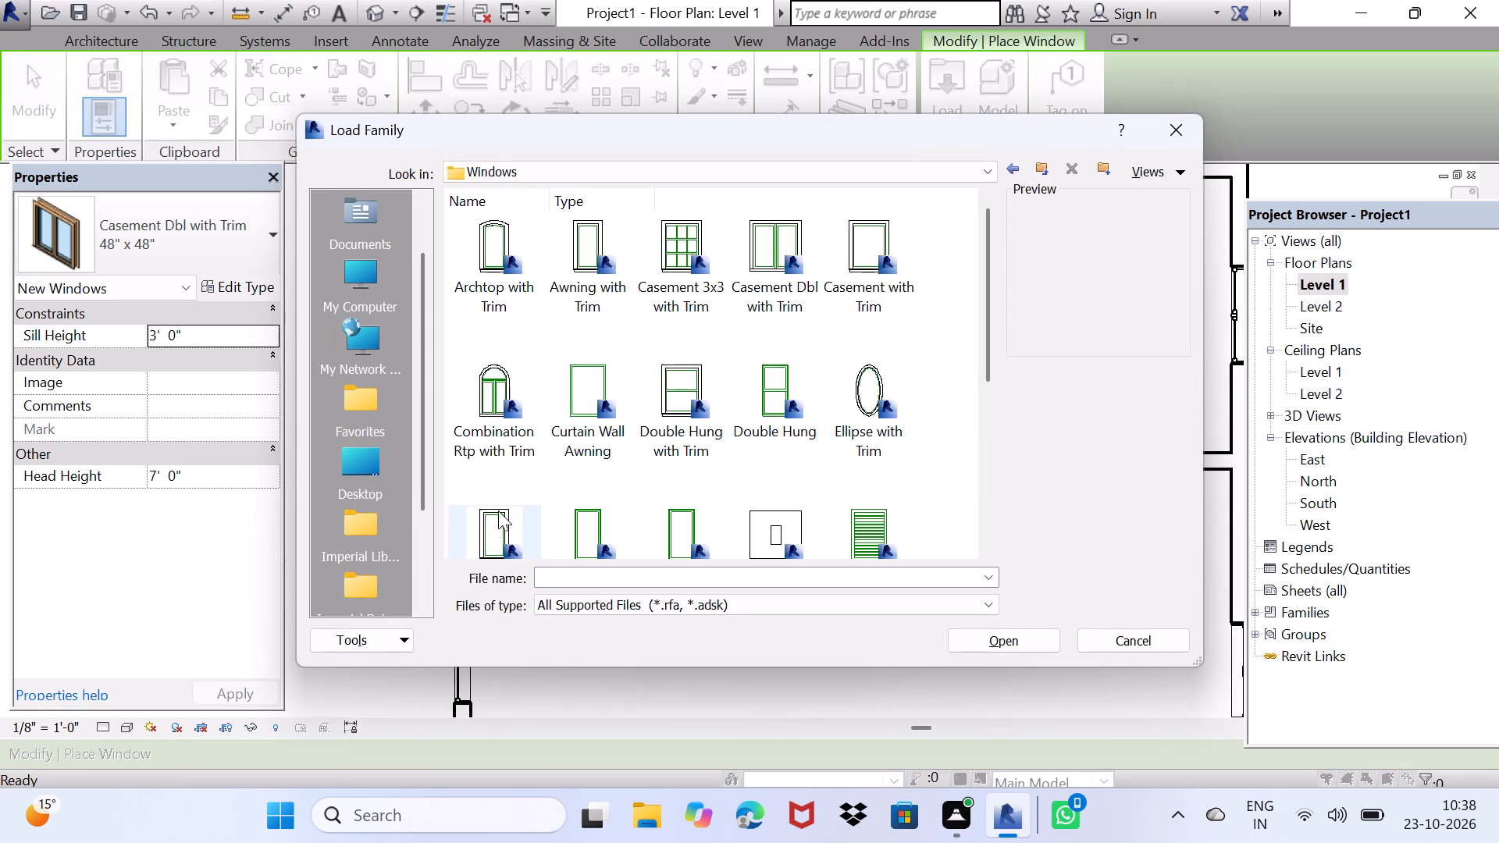
pyautogui.scroll(-2, 682, 372)
pyautogui.scroll(1, 685, 372)
pyautogui.scroll(-1, 685, 372)
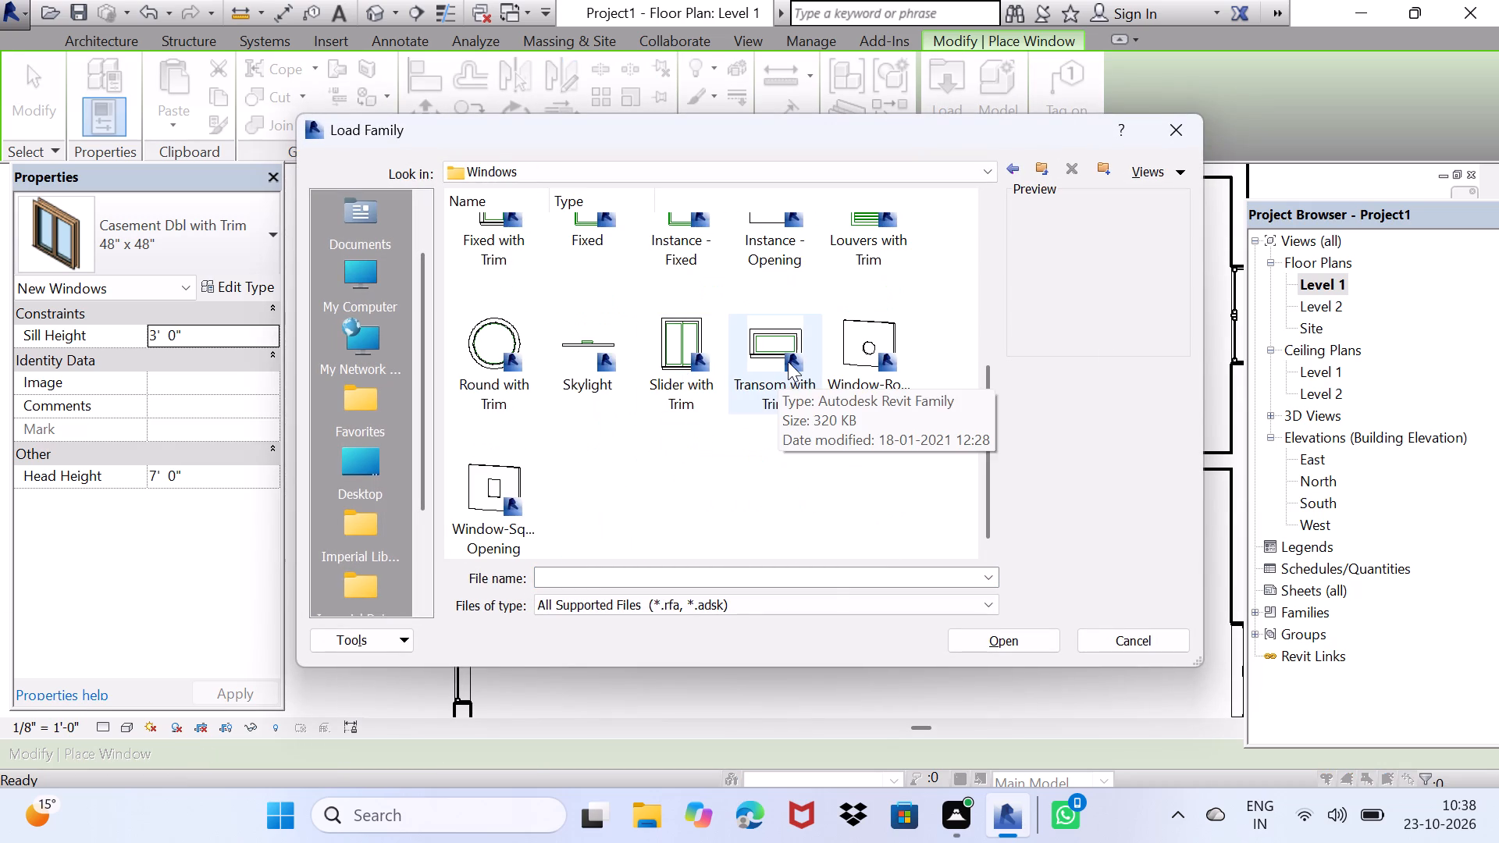
pyautogui.click(789, 361)
pyautogui.click(1027, 638)
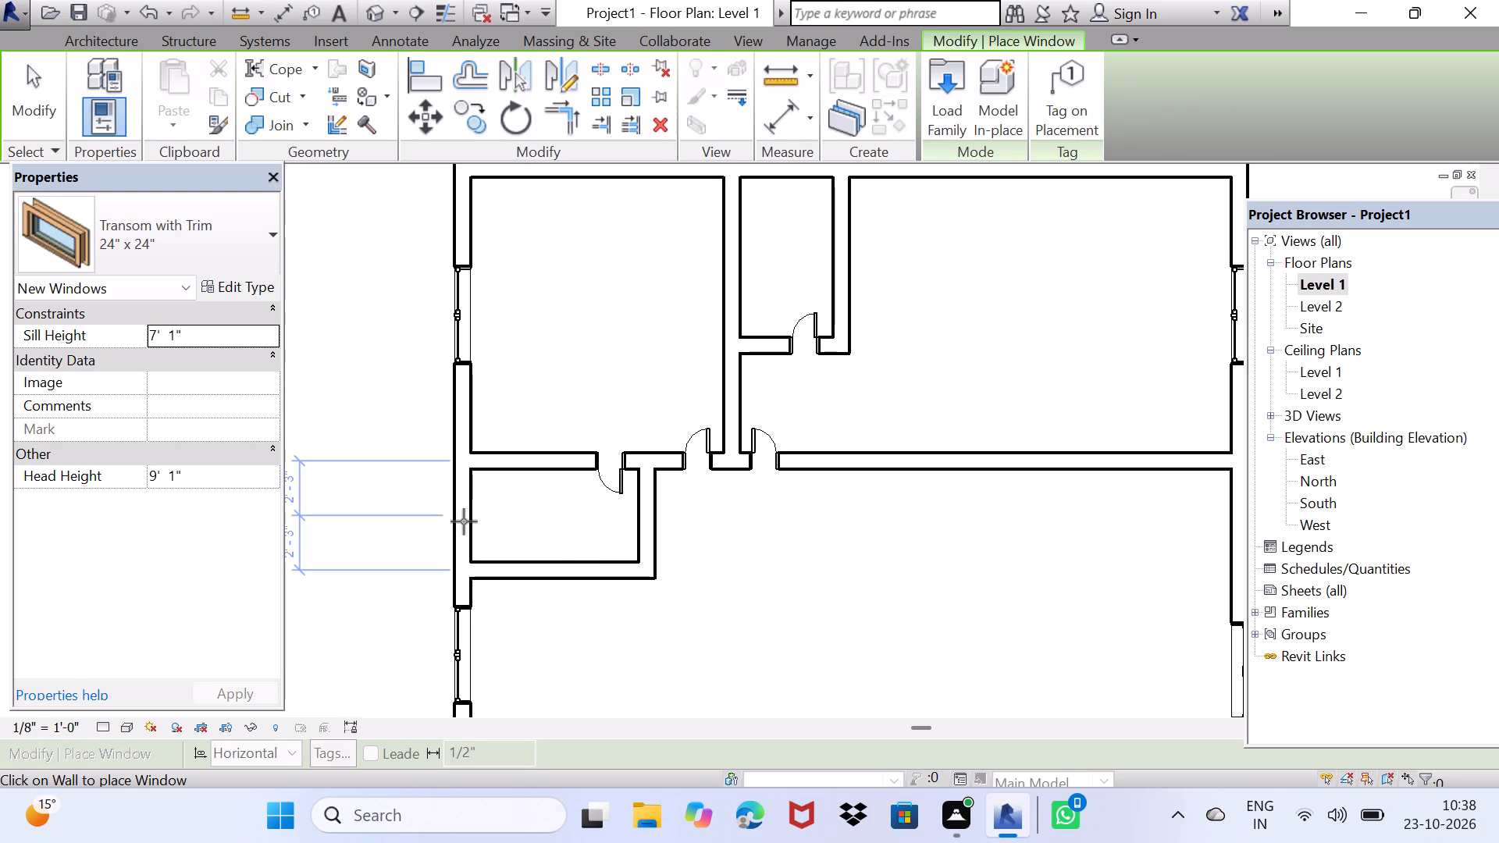
# Place 24" x 24" transom windows in the left room's and upper room's exterior walls of the two small bathrooms, each centred at 2' 3", and end placement.
pyautogui.click(464, 521)
pyautogui.moveTo(607, 360); pyautogui.dragTo(463, 715, button='middle')
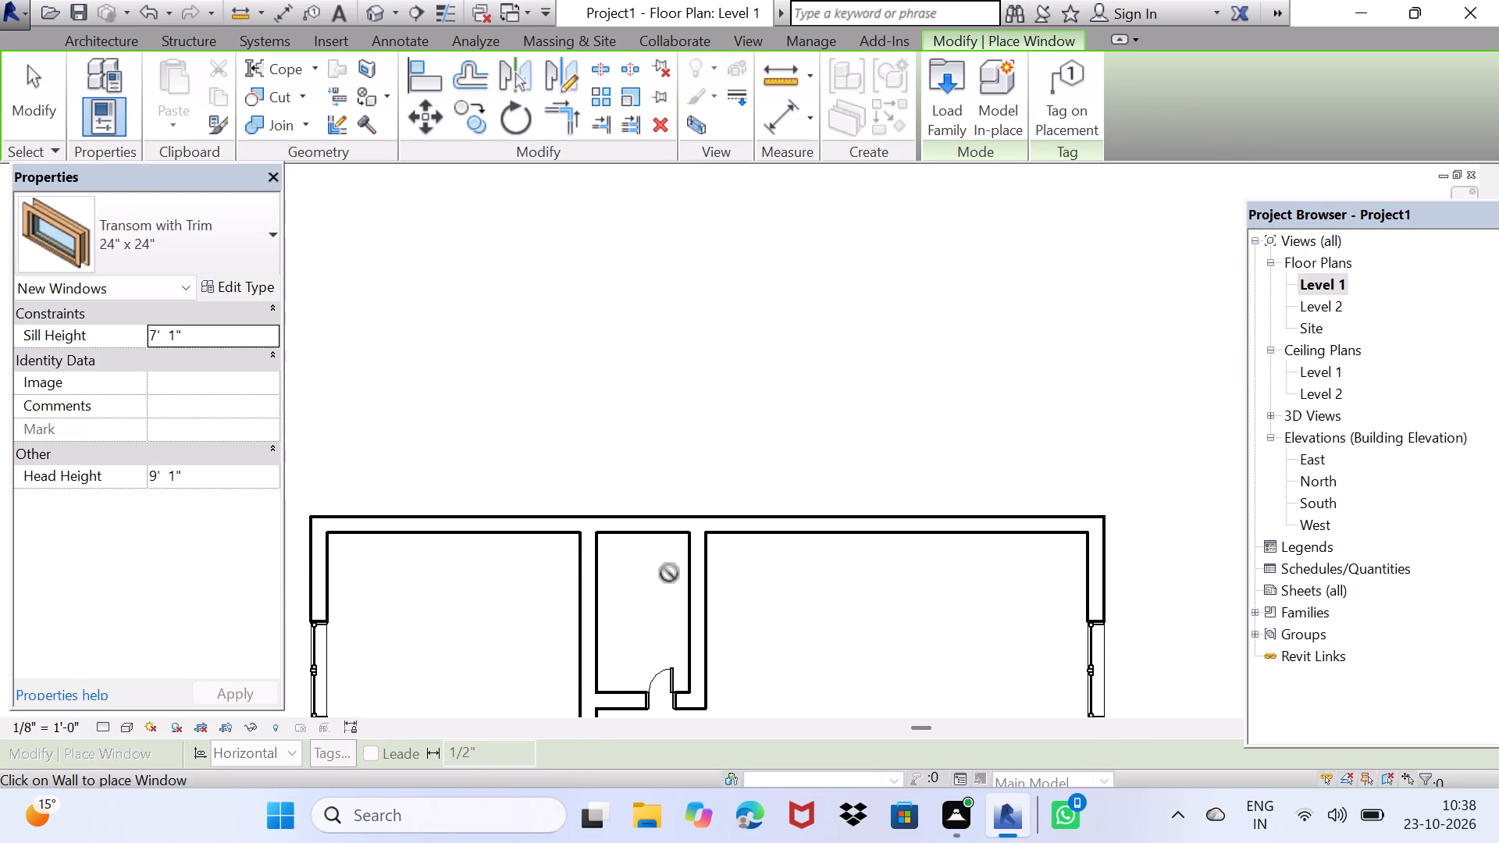
pyautogui.click(646, 527)
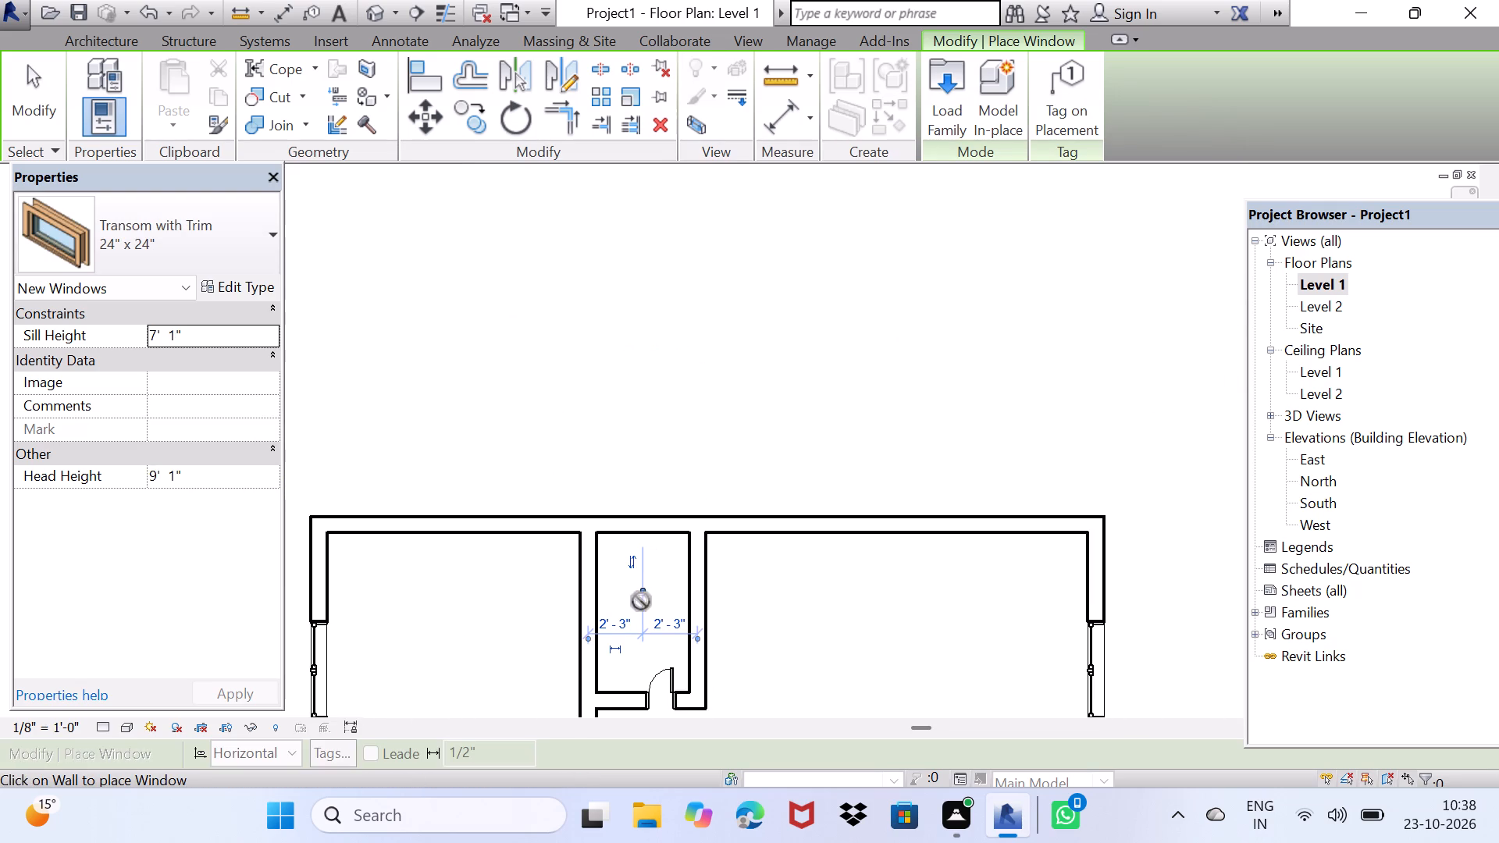
pyautogui.moveTo(643, 592); pyautogui.dragTo(696, 291, button='middle')
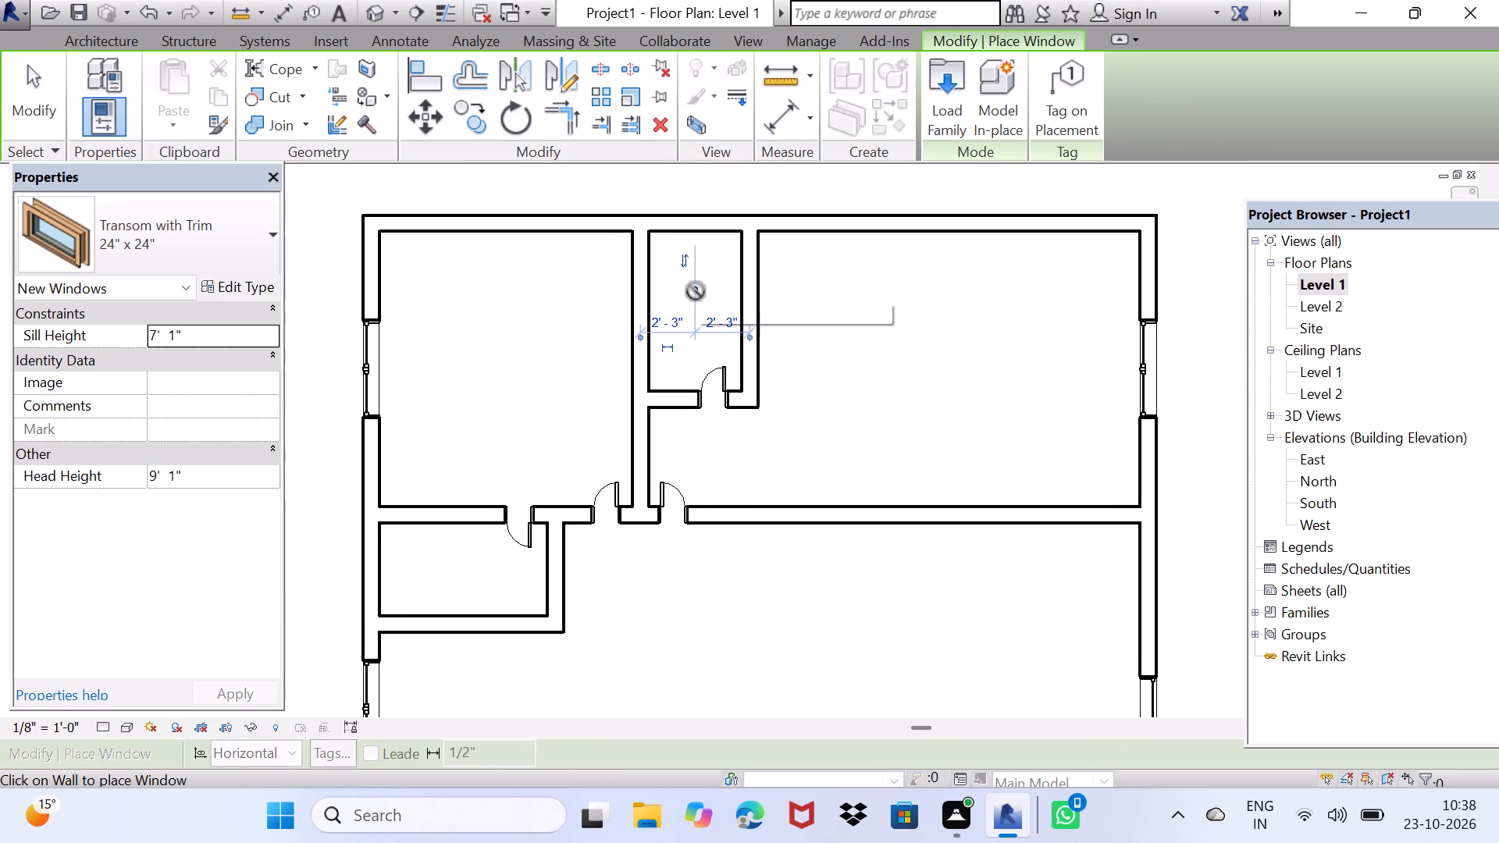
pyautogui.press('Escape')
pyautogui.scroll(-2, 685, 338)
pyautogui.moveTo(732, 522); pyautogui.dragTo(738, 299, button='middle')
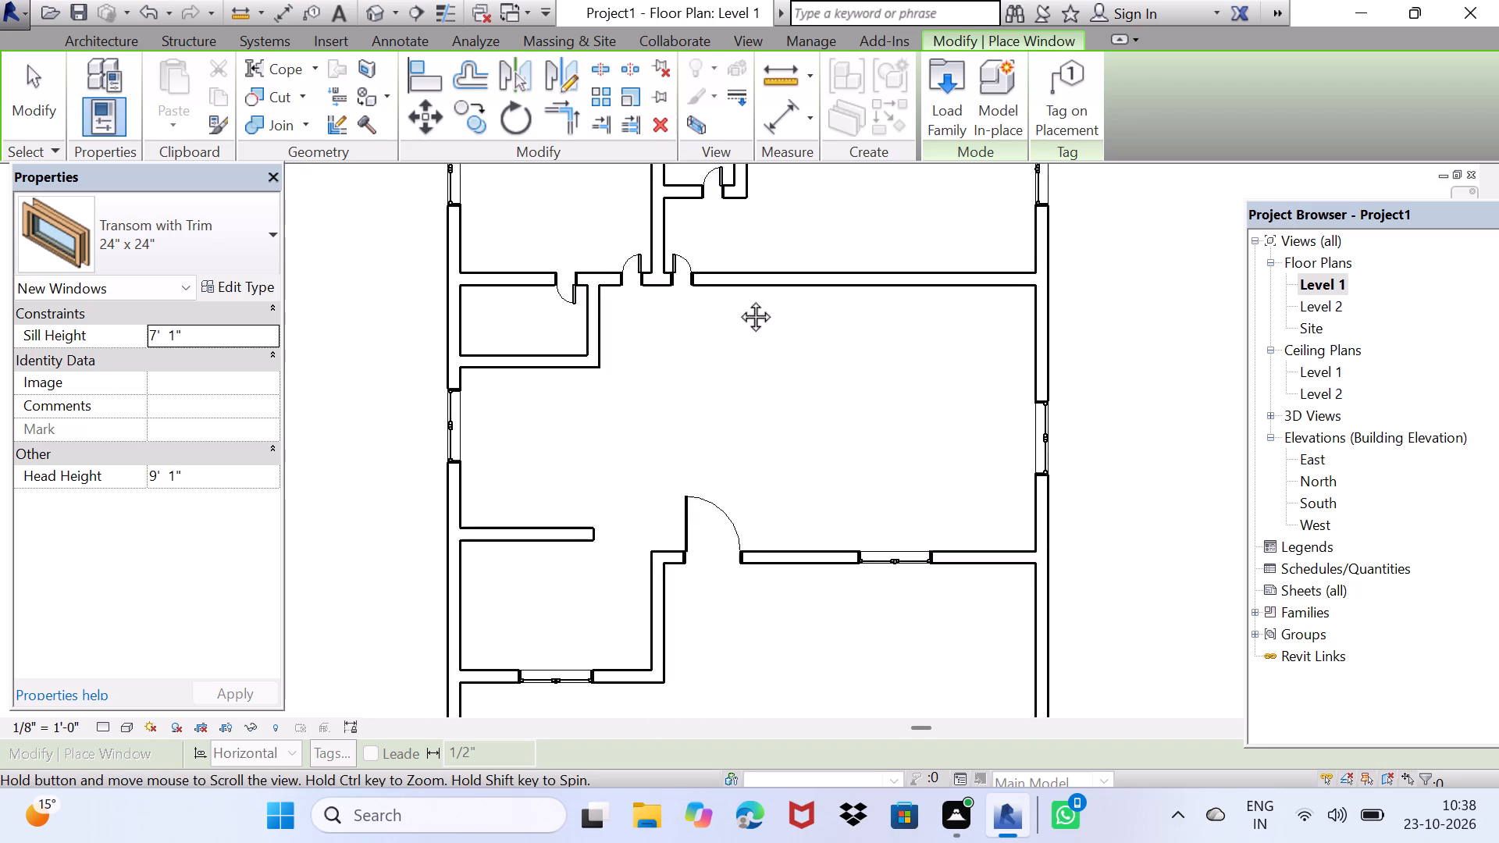
pyautogui.moveTo(738, 299); pyautogui.dragTo(757, 148, button='middle')
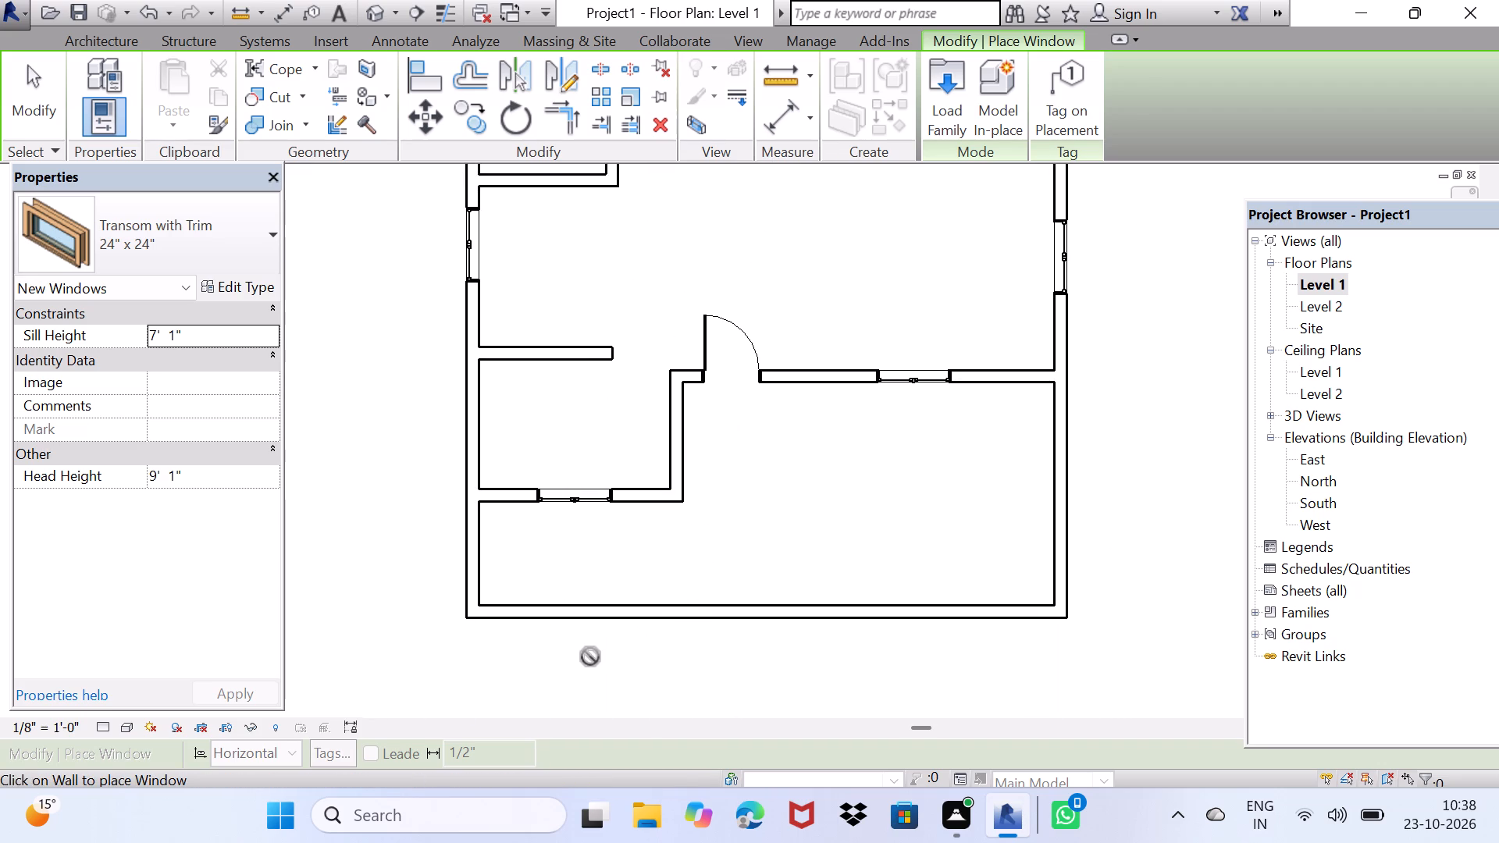
pyautogui.press('space')
pyautogui.press('Escape')
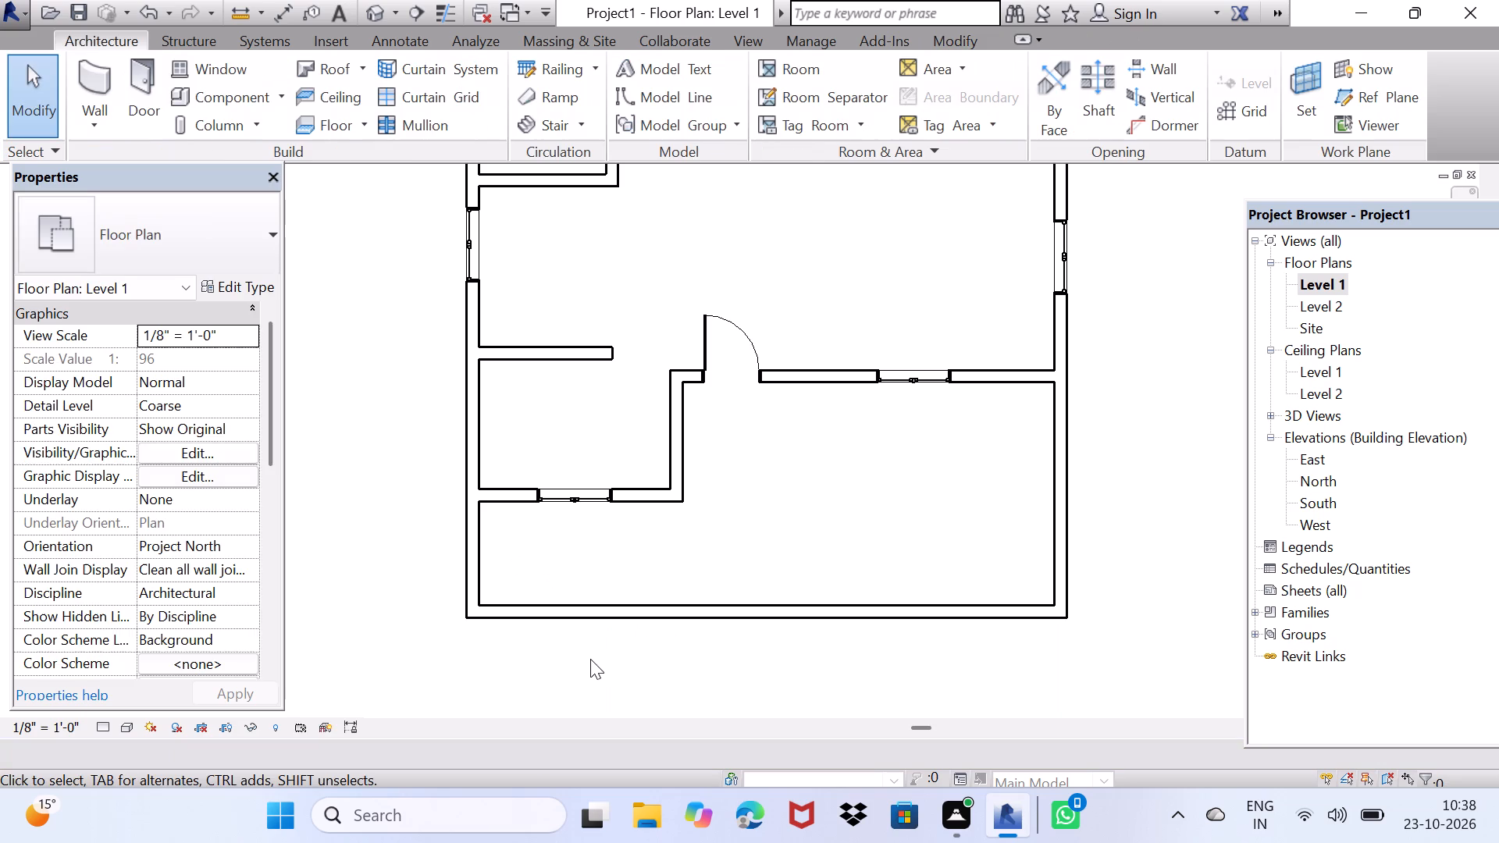
# Delete the bottom exterior wall enclosing the open area at the lower end of the plan.
pyautogui.scroll(1, 464, 603)
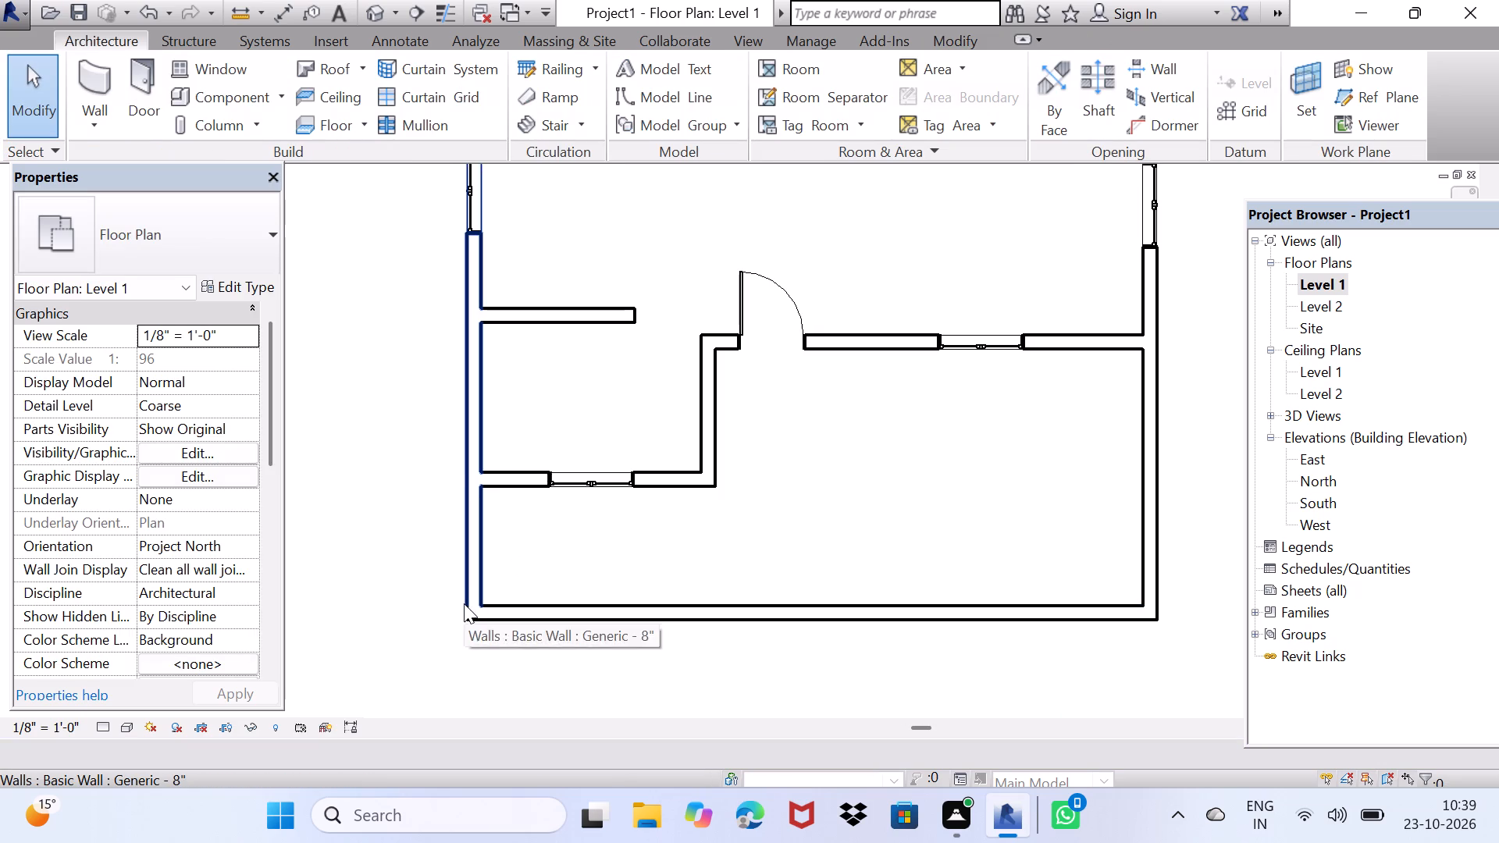
pyautogui.click(530, 615)
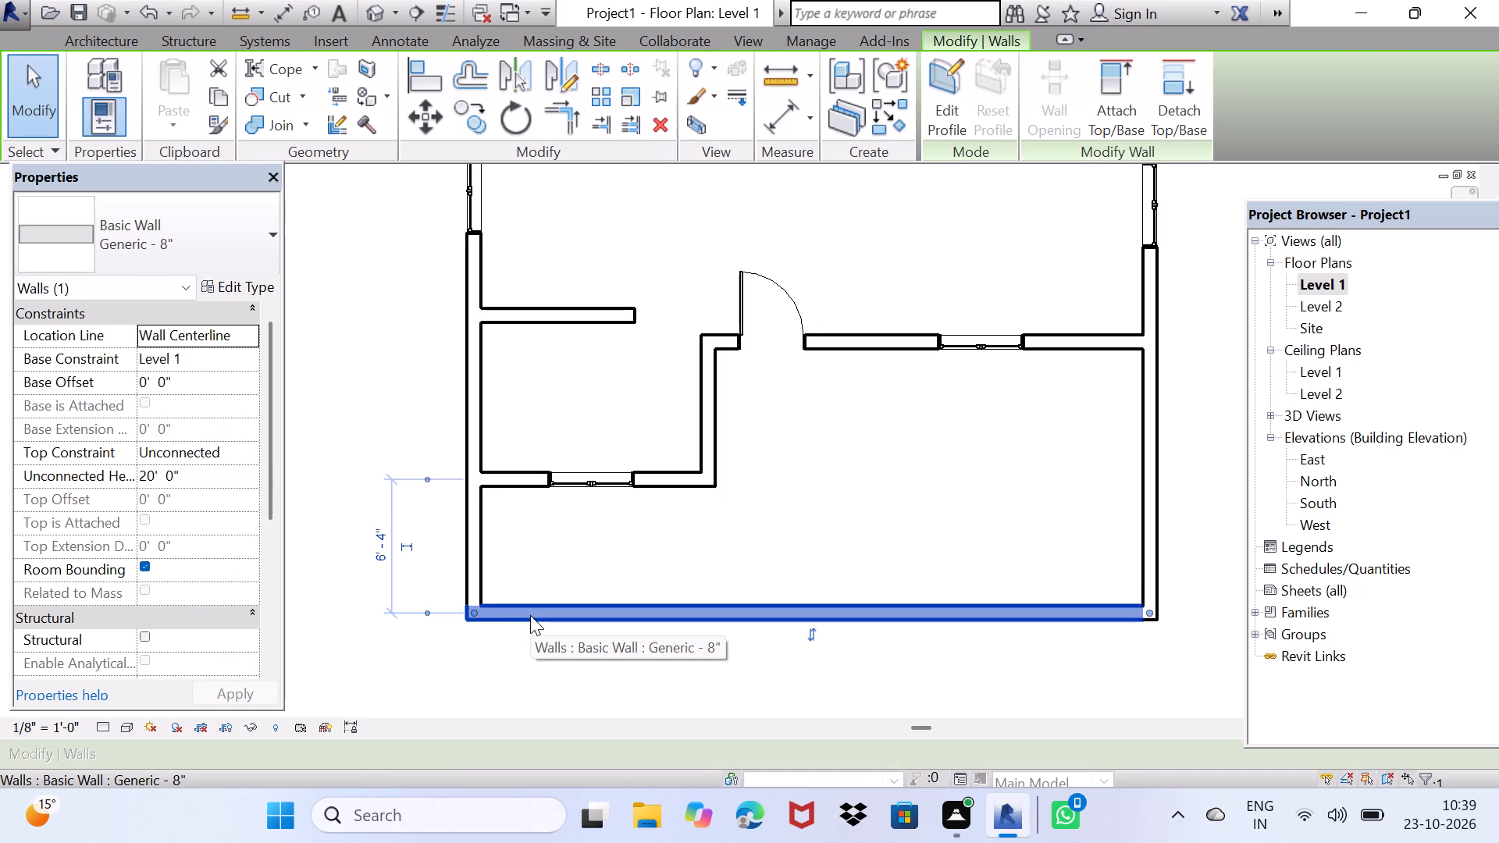
pyautogui.press('Delete')
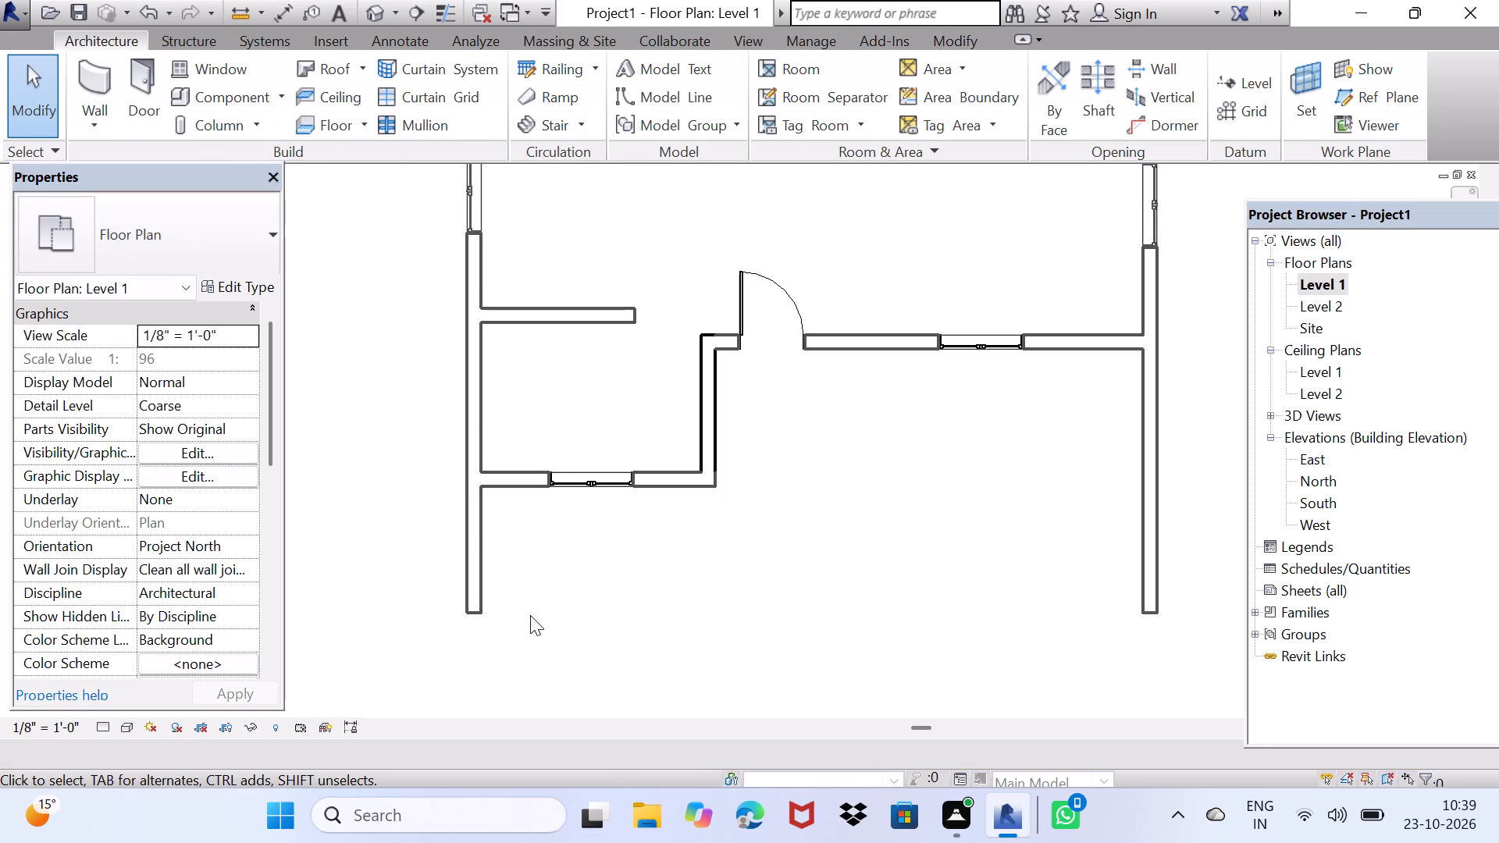
# Load the Bed-Shaker family from the Beds folder of the US Imperial furniture library.
pyautogui.scroll(-1, 760, 427)
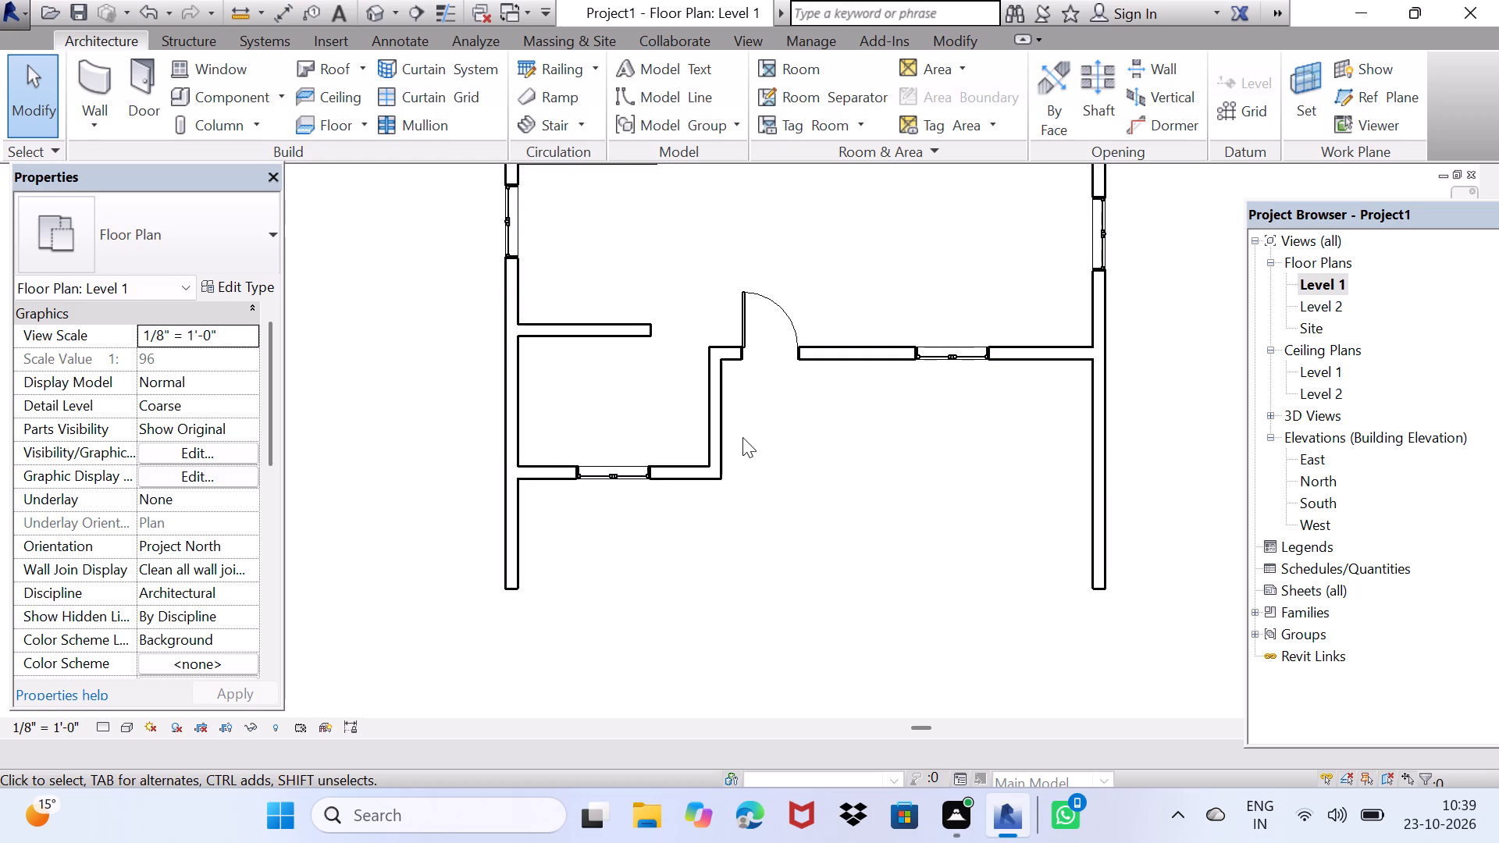
pyautogui.moveTo(742, 437); pyautogui.dragTo(718, 584, button='middle')
pyautogui.scroll(-1, 745, 439)
pyautogui.scroll(1, 711, 584)
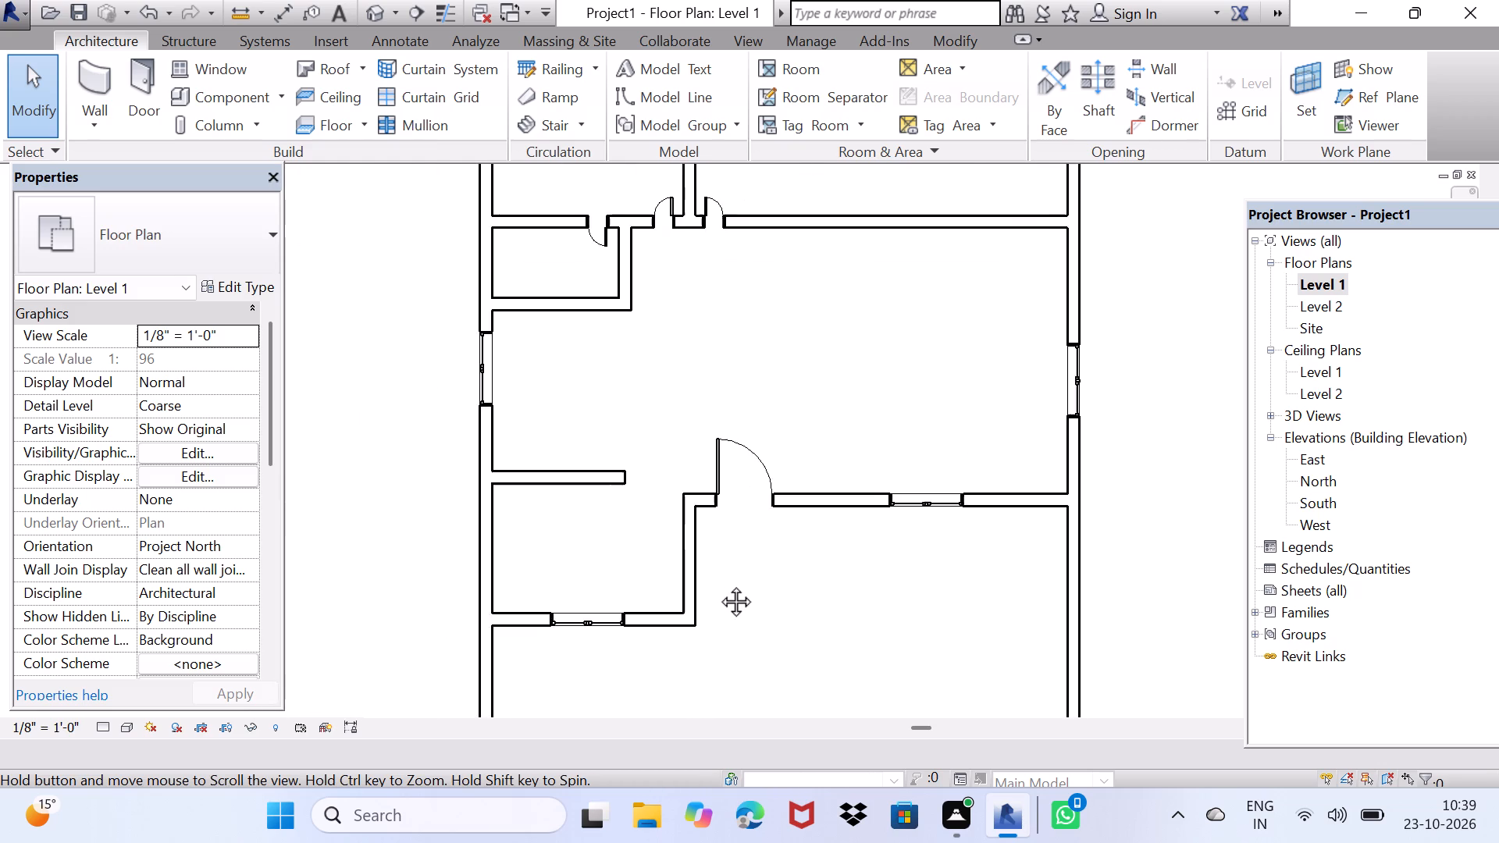
pyautogui.moveTo(718, 584); pyautogui.dragTo(690, 600, button='middle')
pyautogui.scroll(-1, 668, 493)
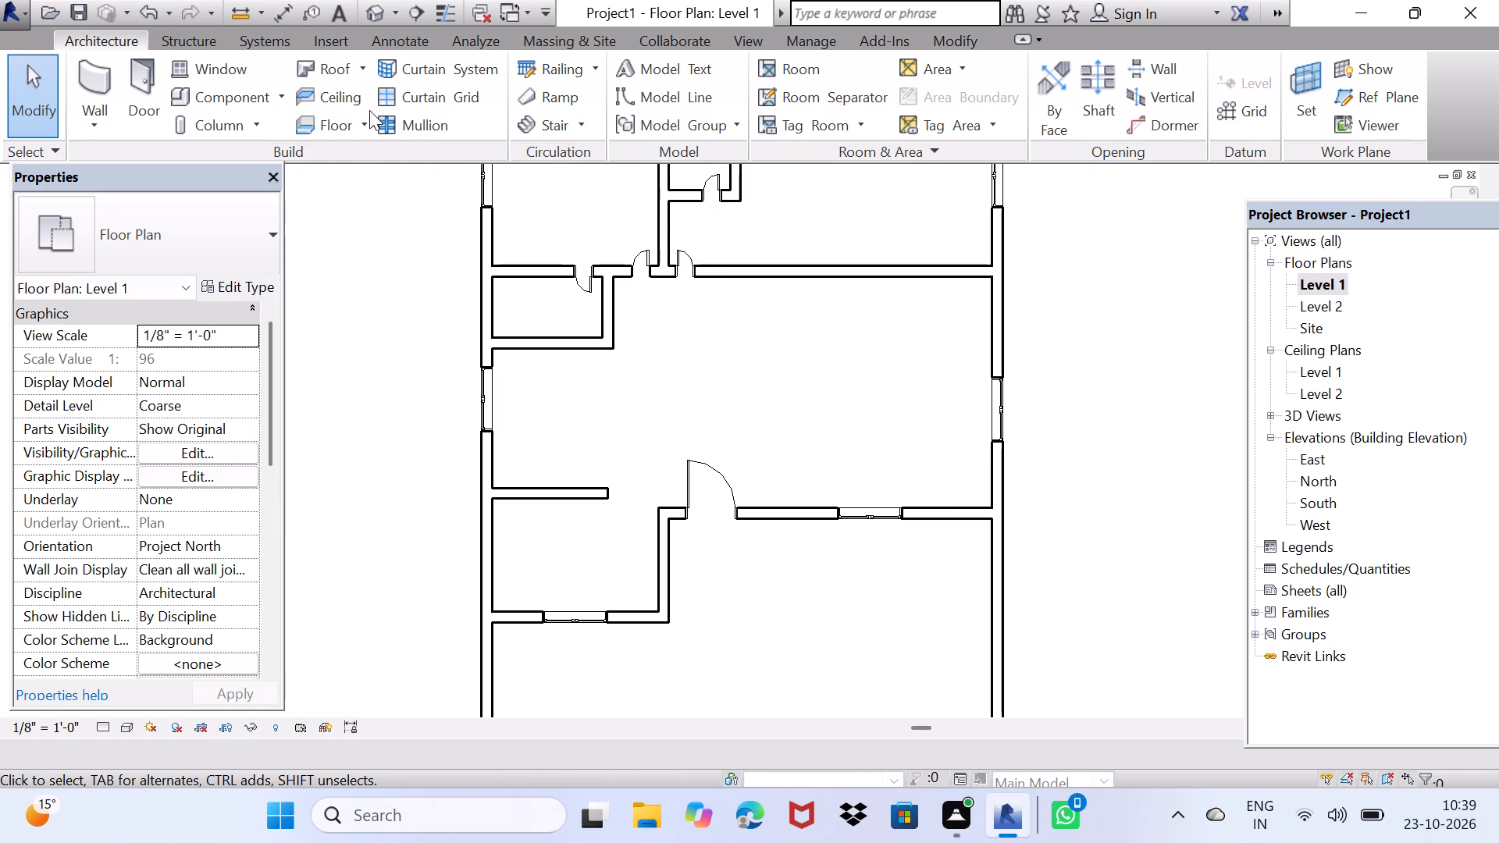
pyautogui.doubleClick(240, 96)
pyautogui.doubleClick(957, 79)
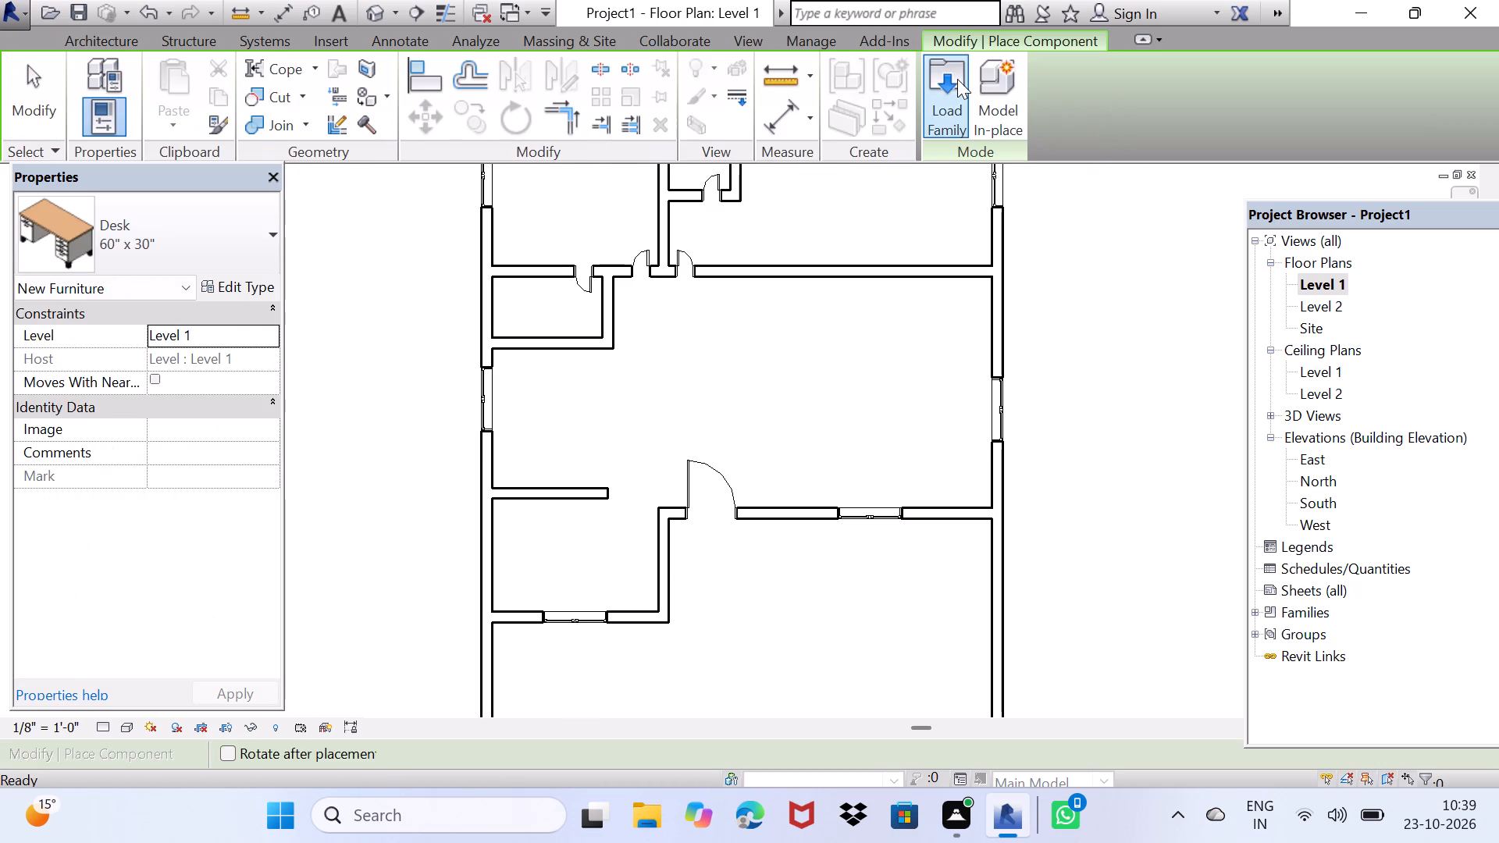
pyautogui.scroll(-1, 811, 300)
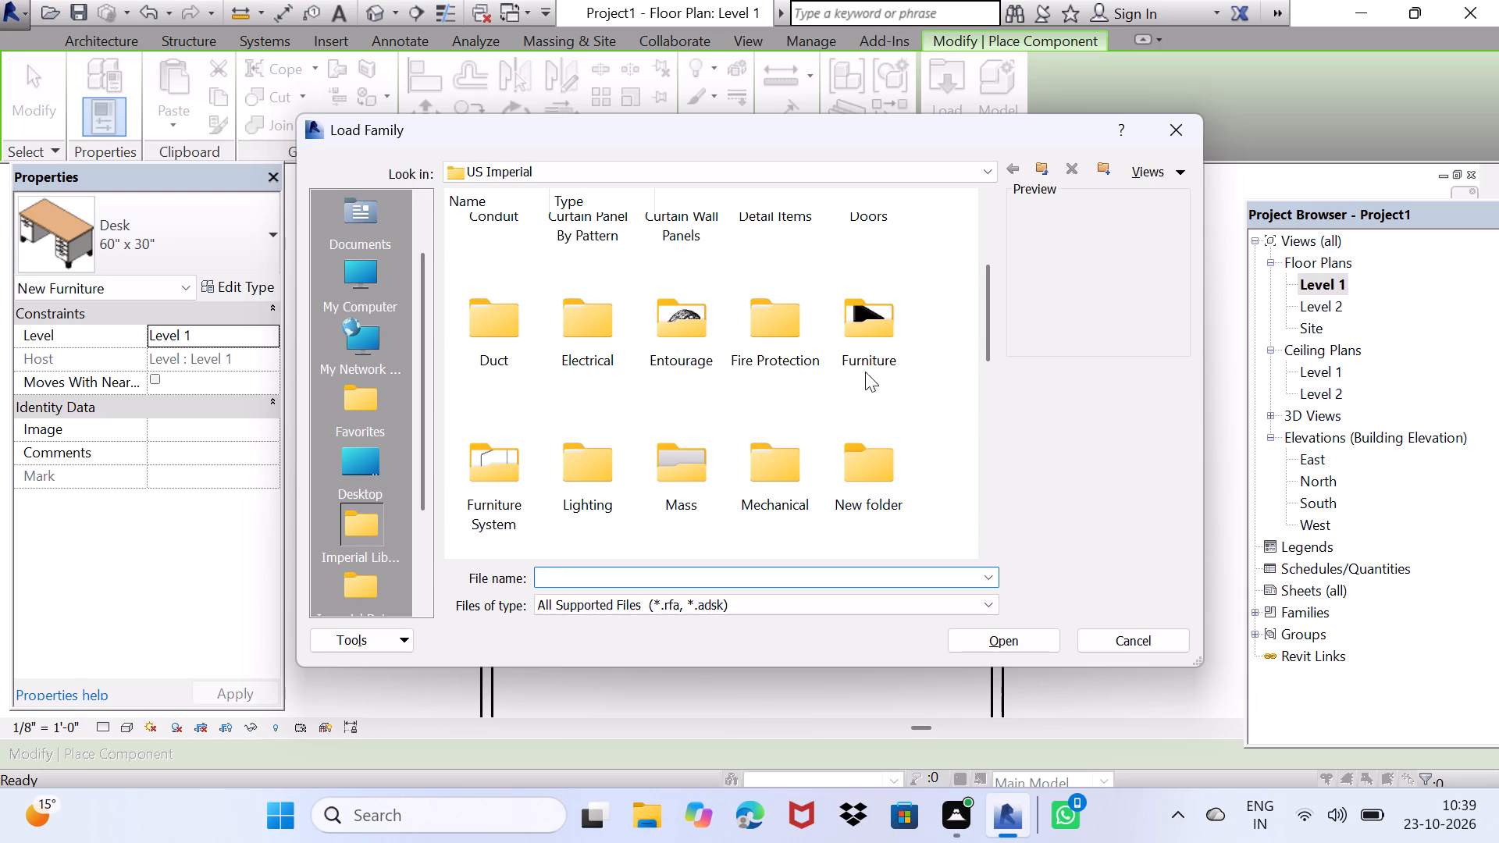
pyautogui.doubleClick(841, 354)
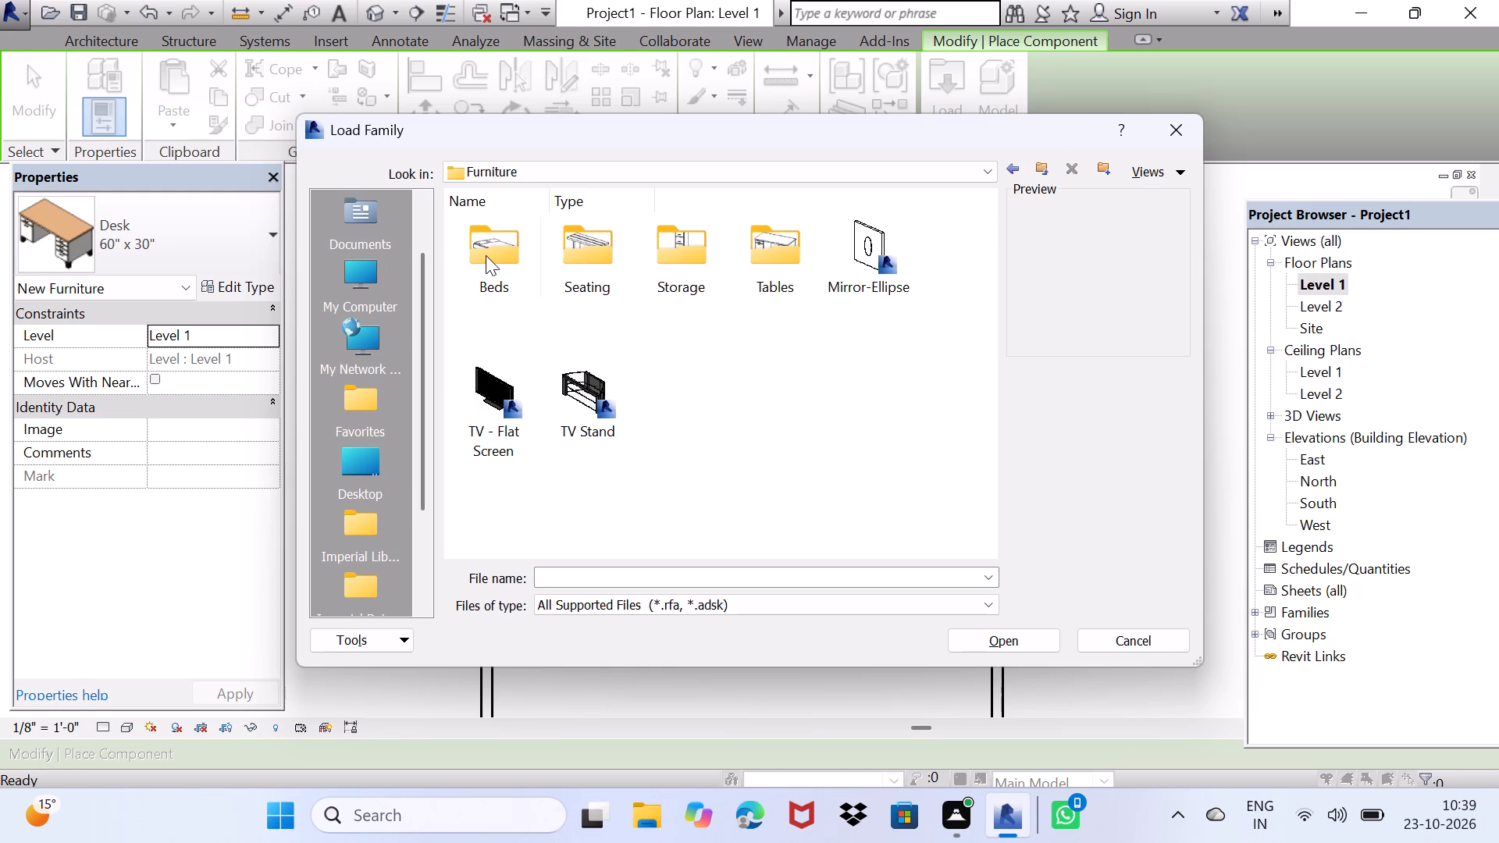
pyautogui.click(499, 248)
pyautogui.click(487, 248)
pyautogui.doubleClick(487, 248)
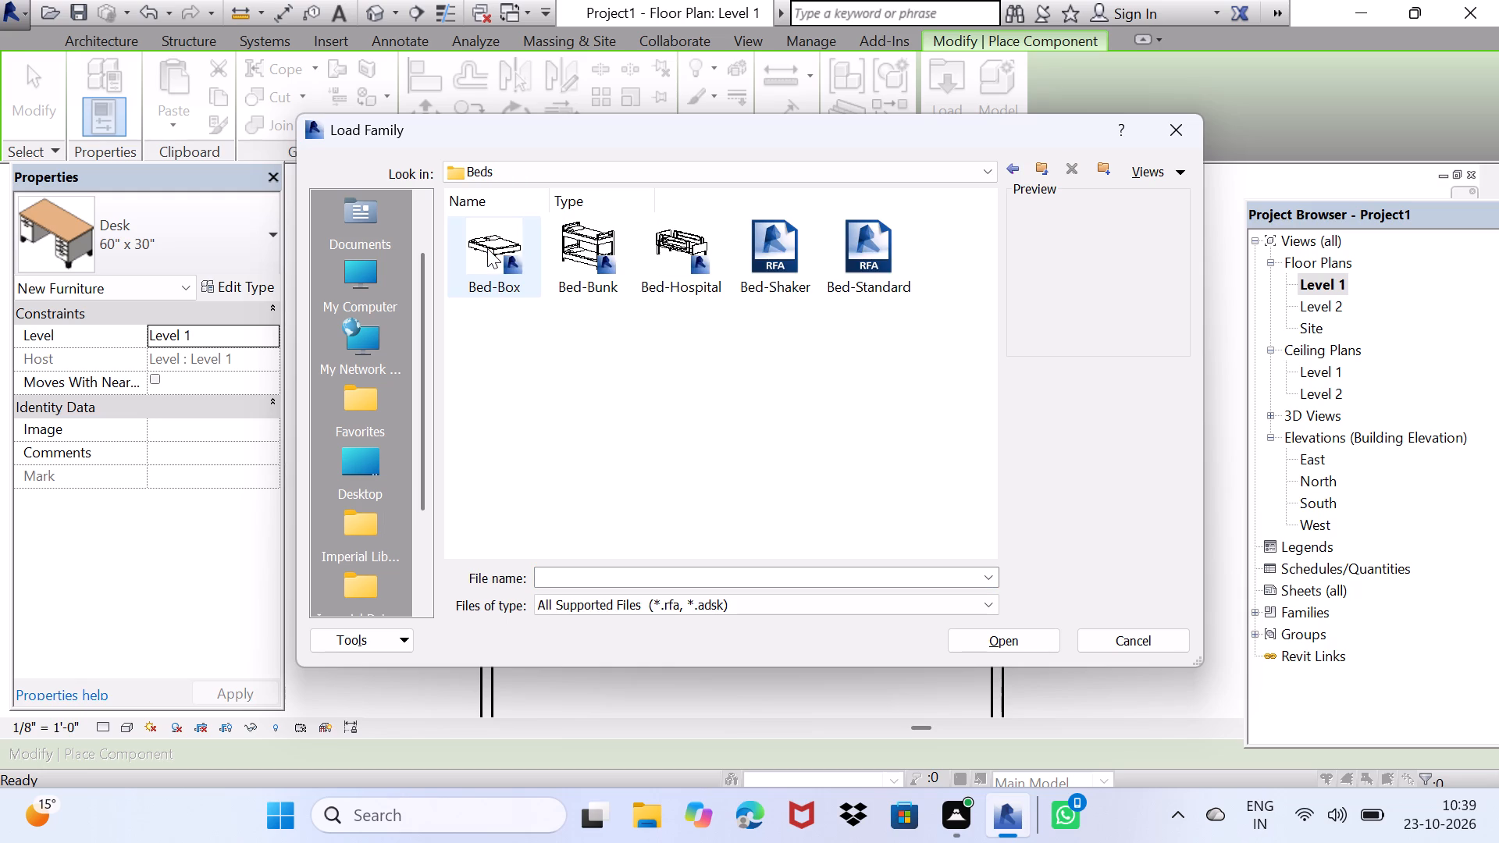
pyautogui.click(760, 261)
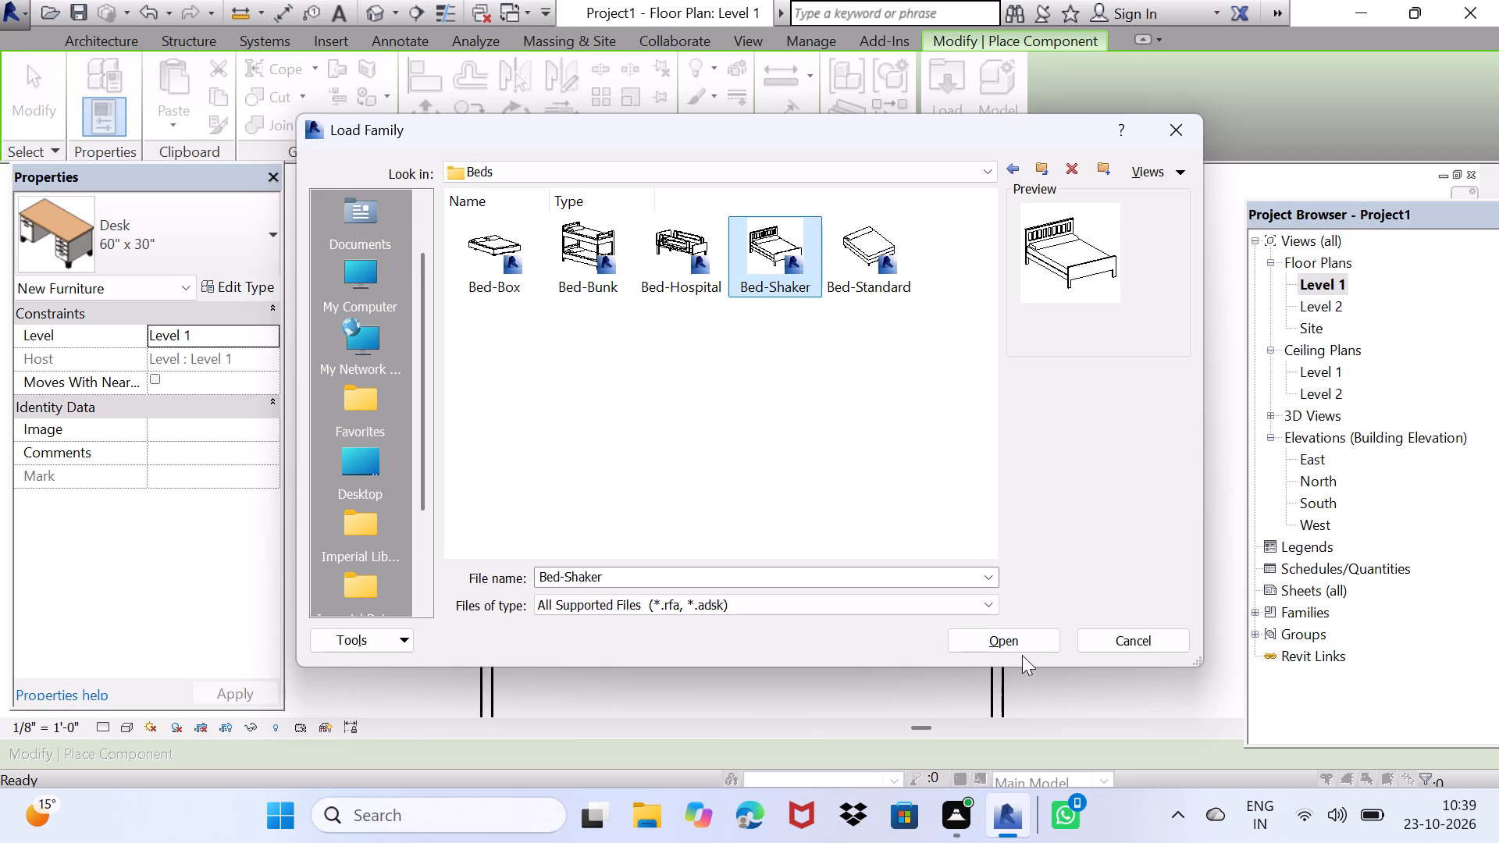
pyautogui.click(1022, 653)
pyautogui.click(1006, 647)
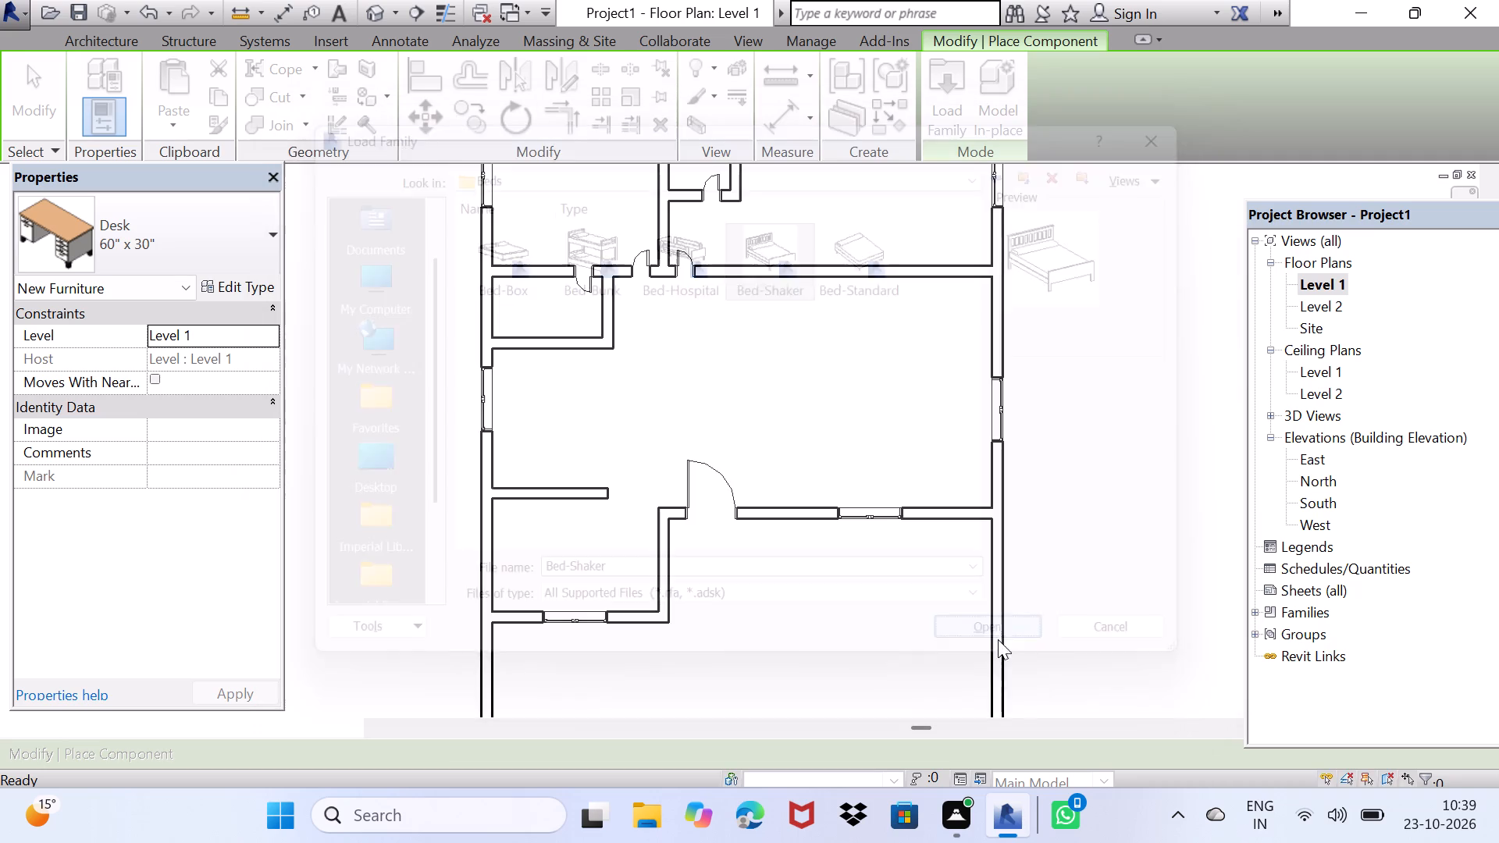
# Place Double 56" x 78" beds against the upper wall in both upper bedrooms, 3' 2" and 4' 0" from their right walls, and end placement.
pyautogui.moveTo(574, 286); pyautogui.dragTo(611, 590, button='middle')
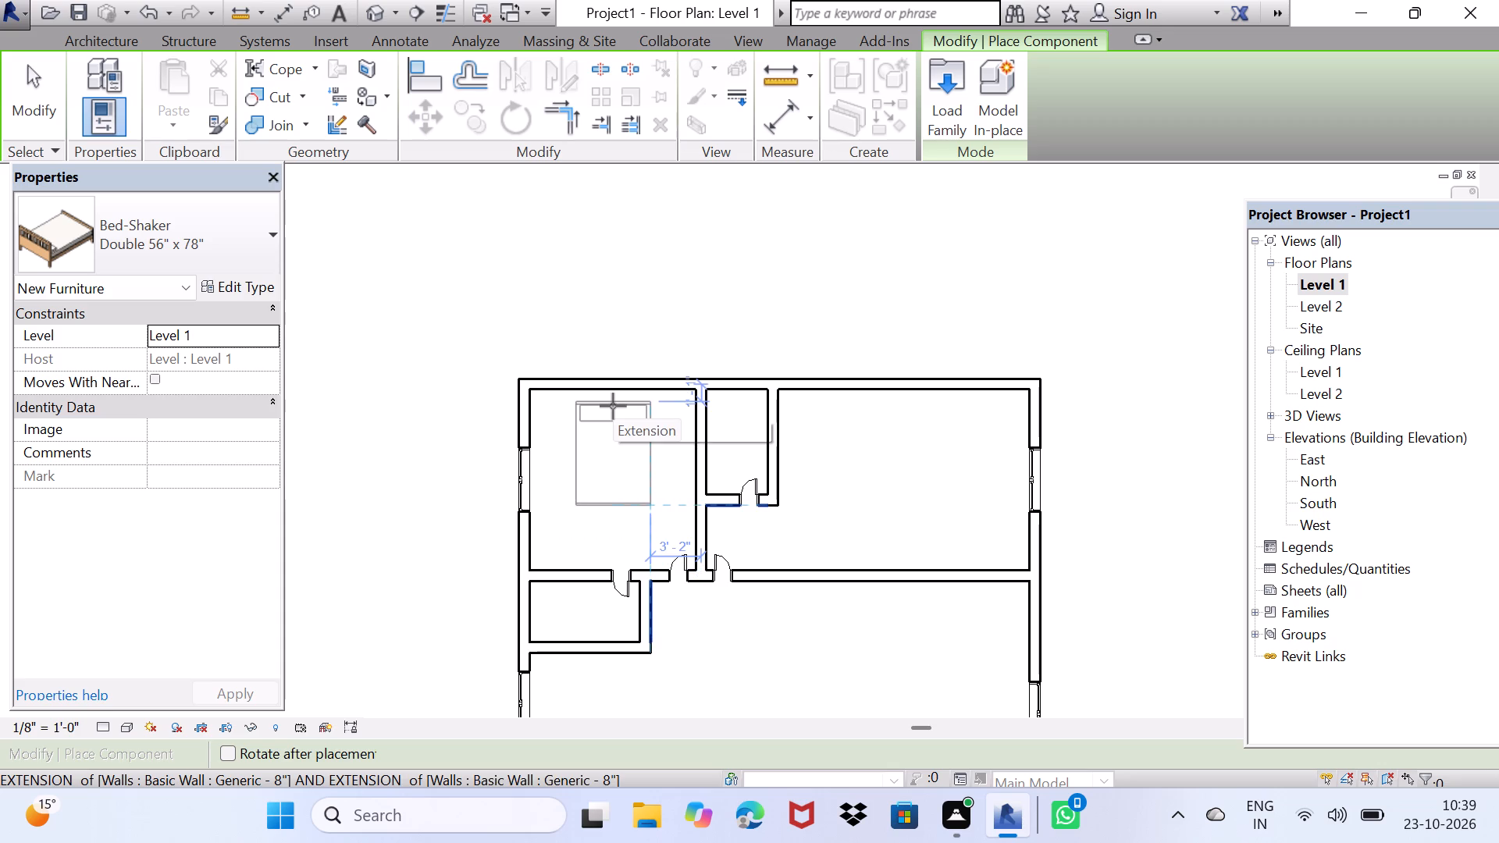
pyautogui.scroll(3, 614, 402)
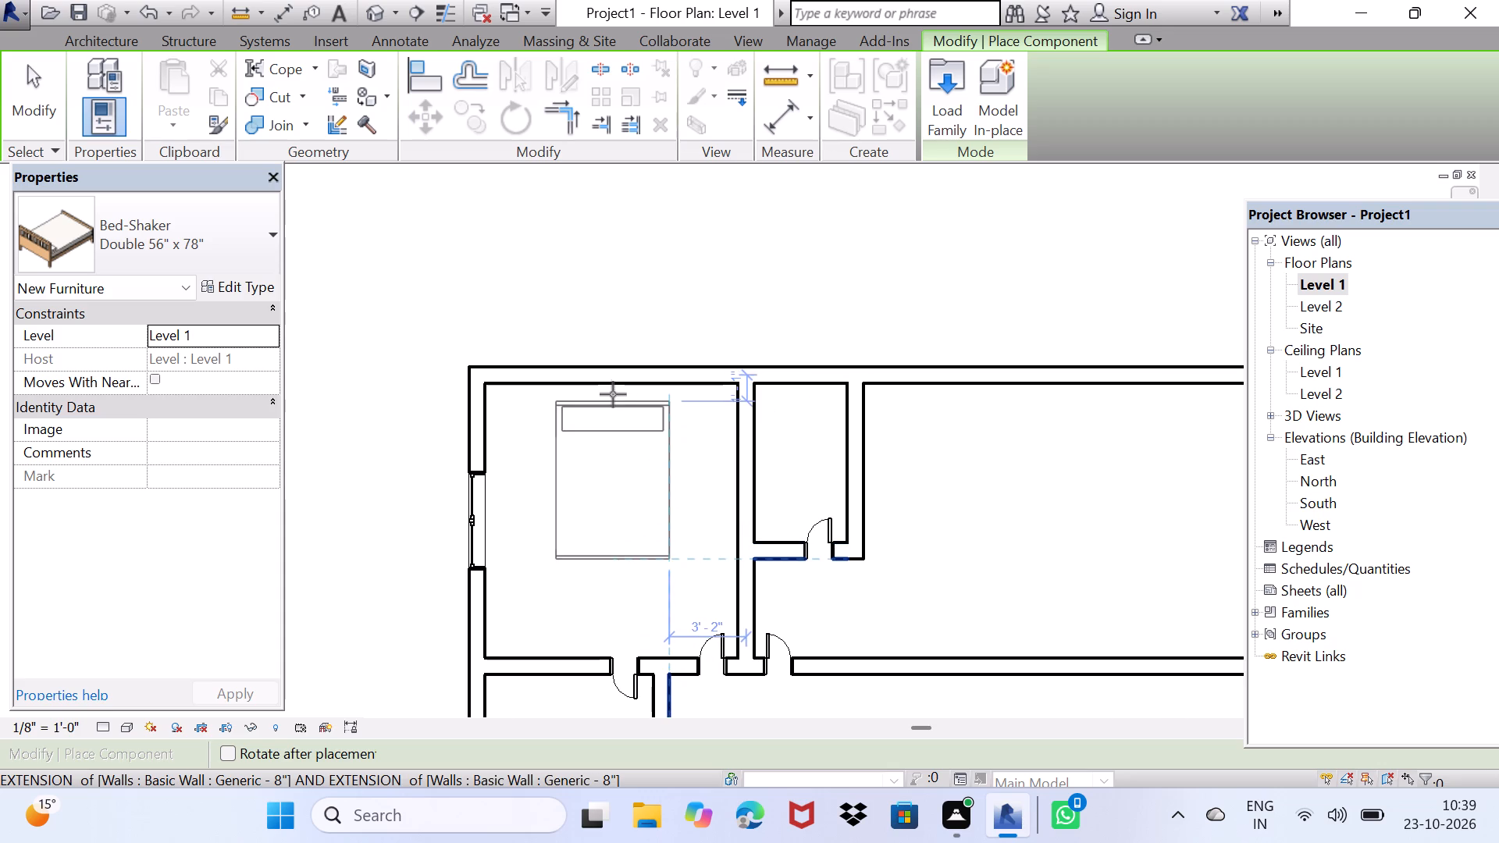
pyautogui.click(616, 389)
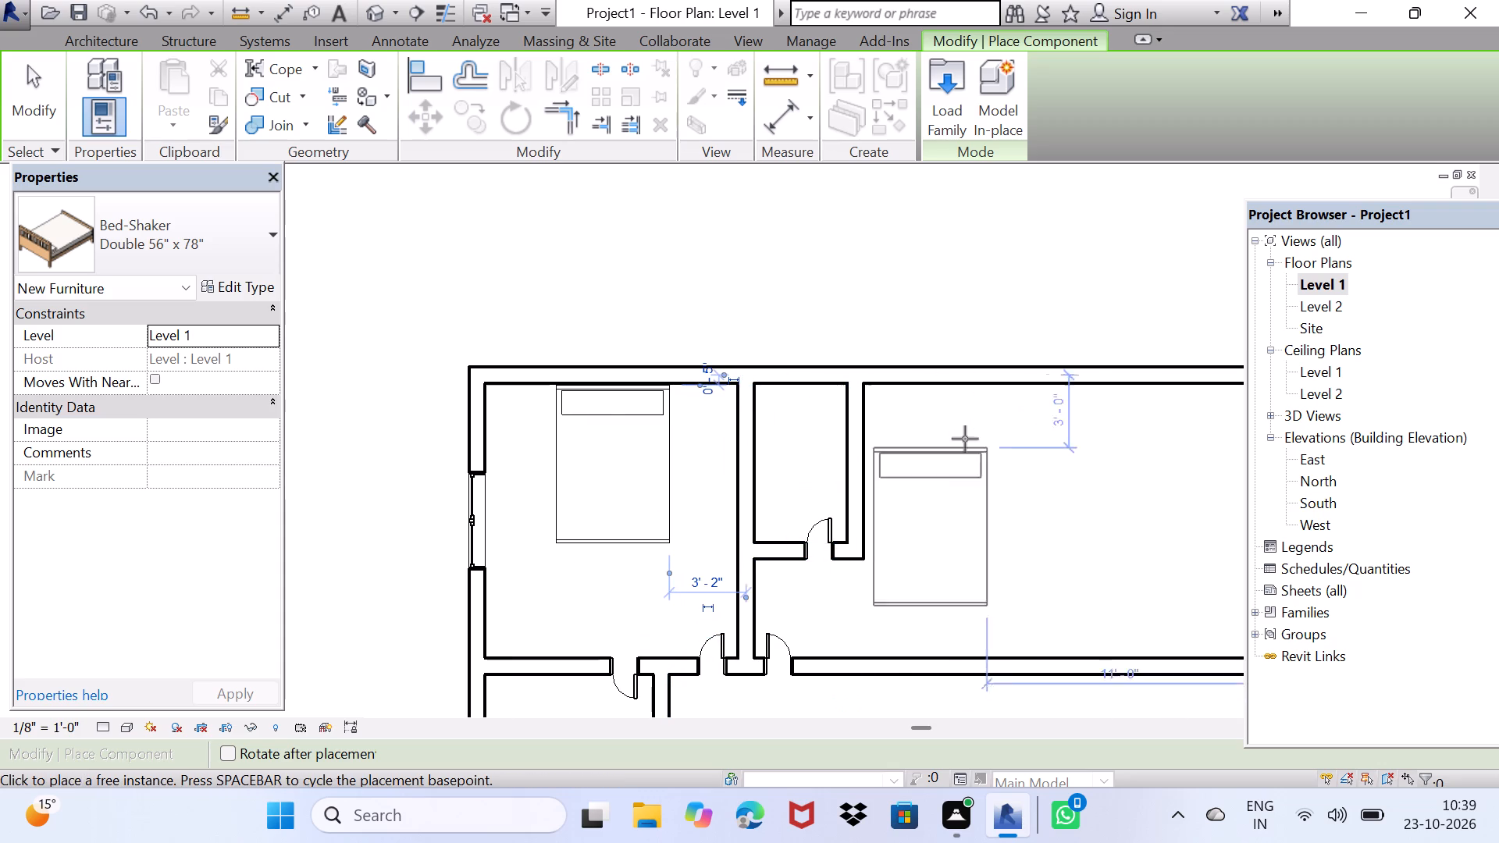
pyautogui.scroll(-1, 970, 435)
pyautogui.moveTo(1030, 457); pyautogui.dragTo(824, 451, button='middle')
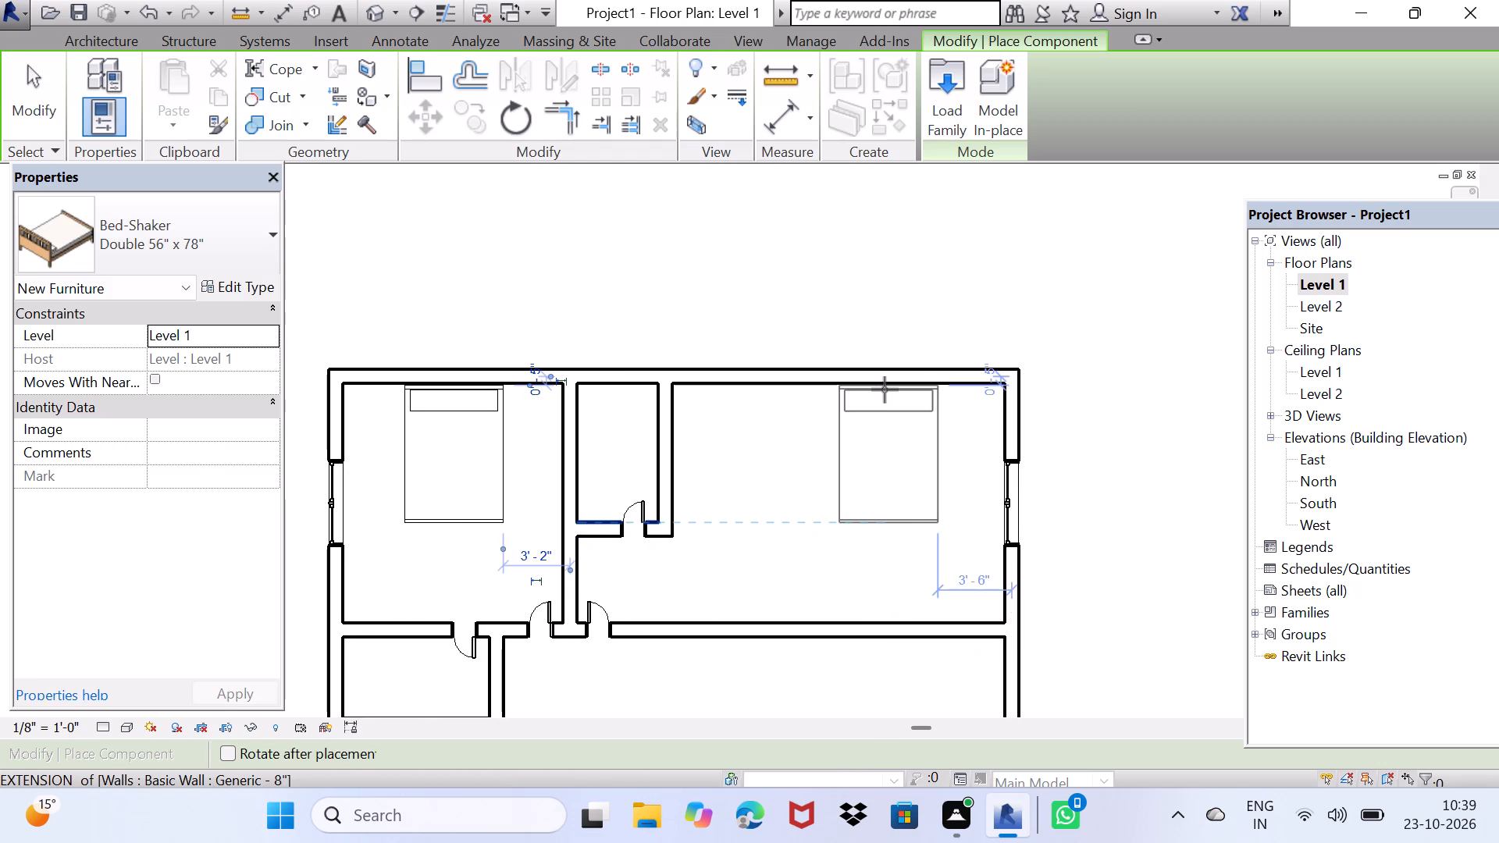
pyautogui.click(883, 389)
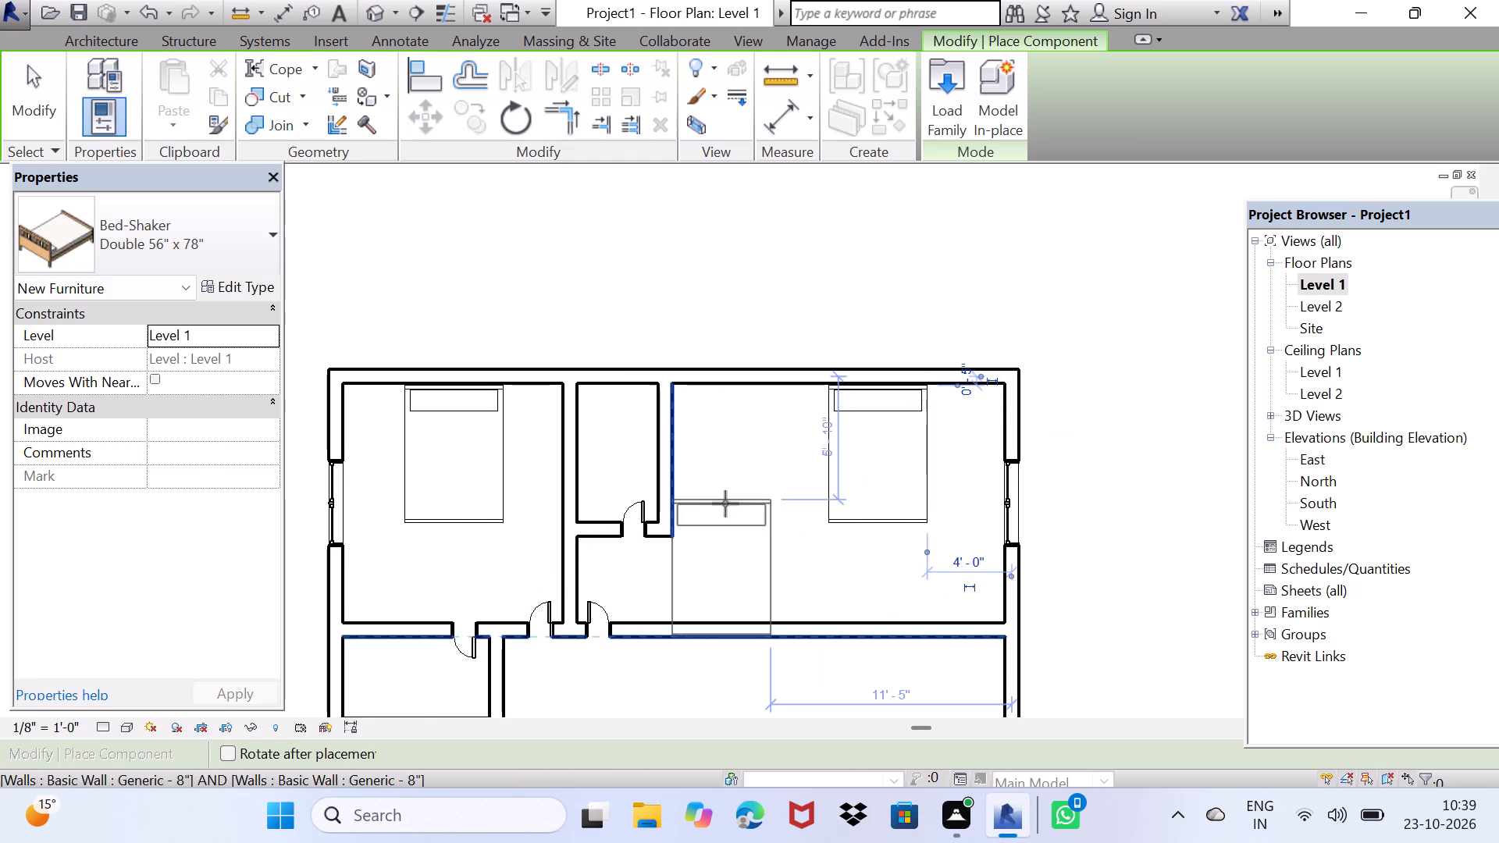
pyautogui.scroll(-2, 727, 508)
pyautogui.press('Escape')
pyautogui.press('Escape')
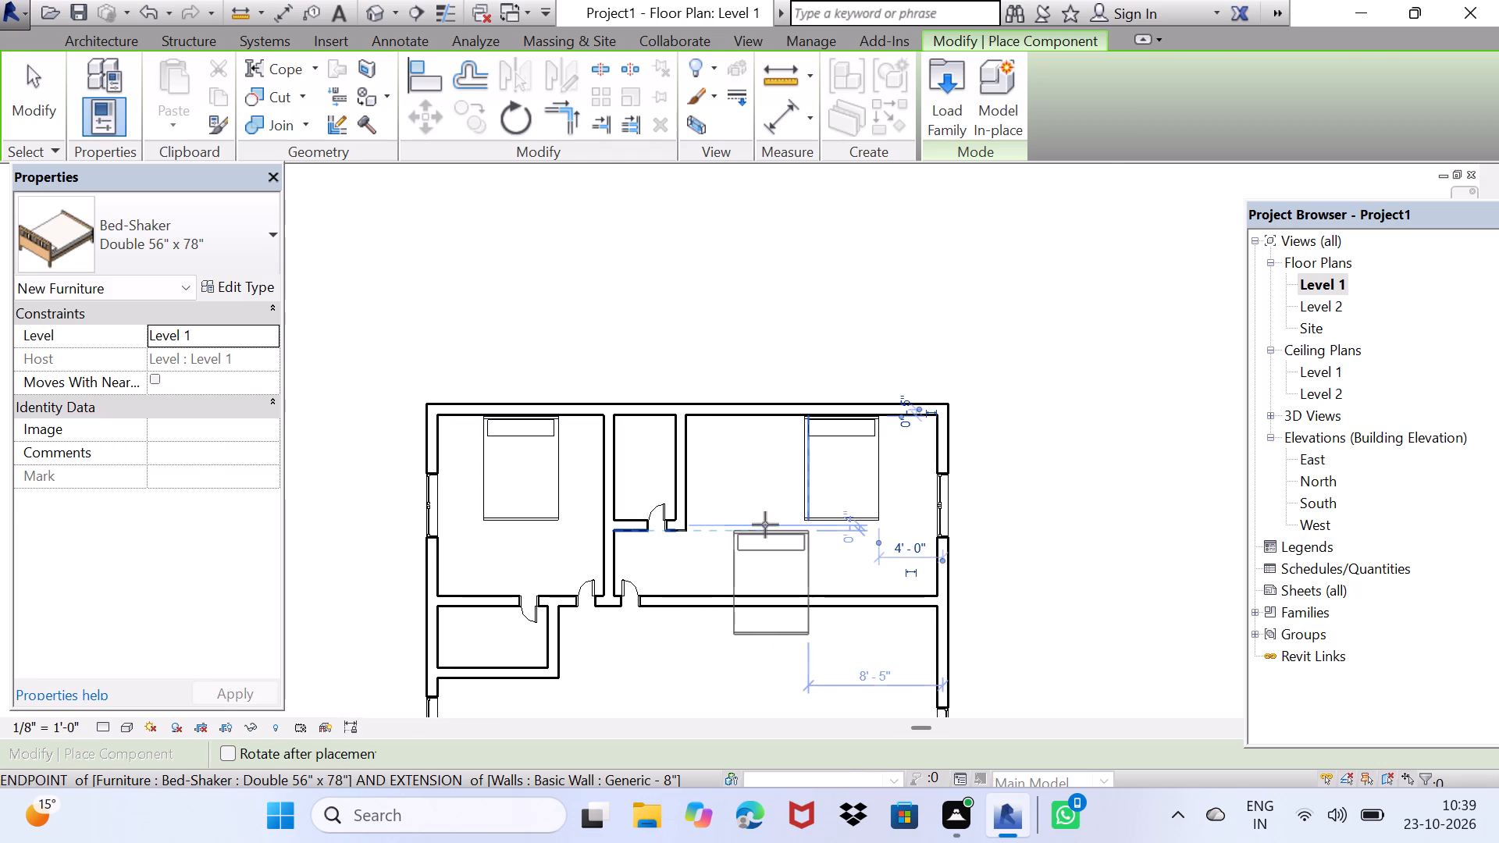
pyautogui.press('Escape')
# Load the Table-Dining Round w Chairs family from the Tables folder of the US Imperial furniture library.
pyautogui.scroll(-1, 667, 529)
pyautogui.moveTo(669, 530); pyautogui.dragTo(768, 545, button='middle')
pyautogui.doubleClick(241, 94)
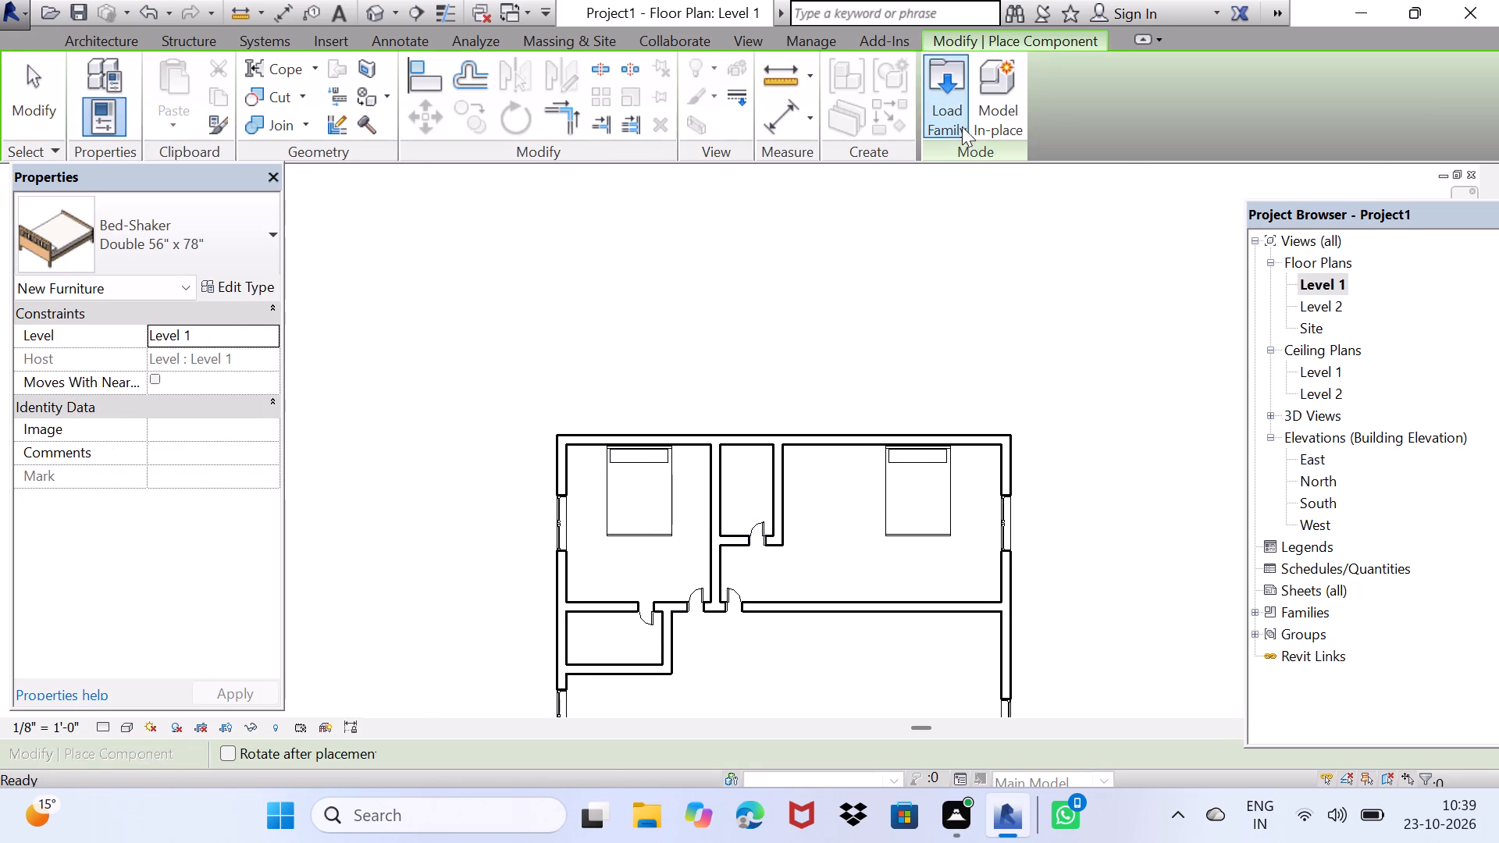
pyautogui.click(946, 96)
pyautogui.click(940, 101)
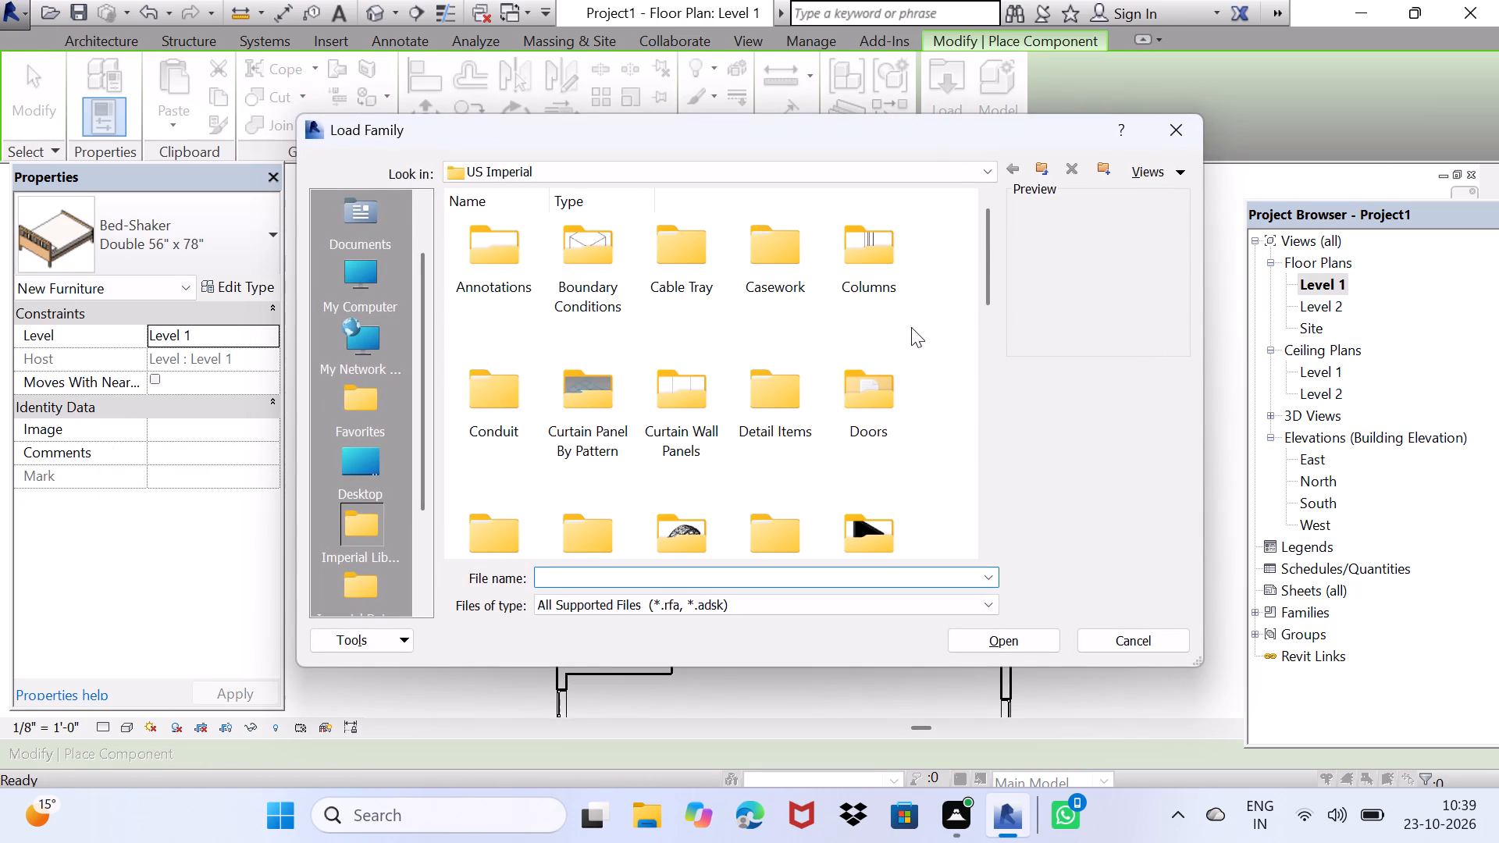
pyautogui.scroll(-1, 911, 333)
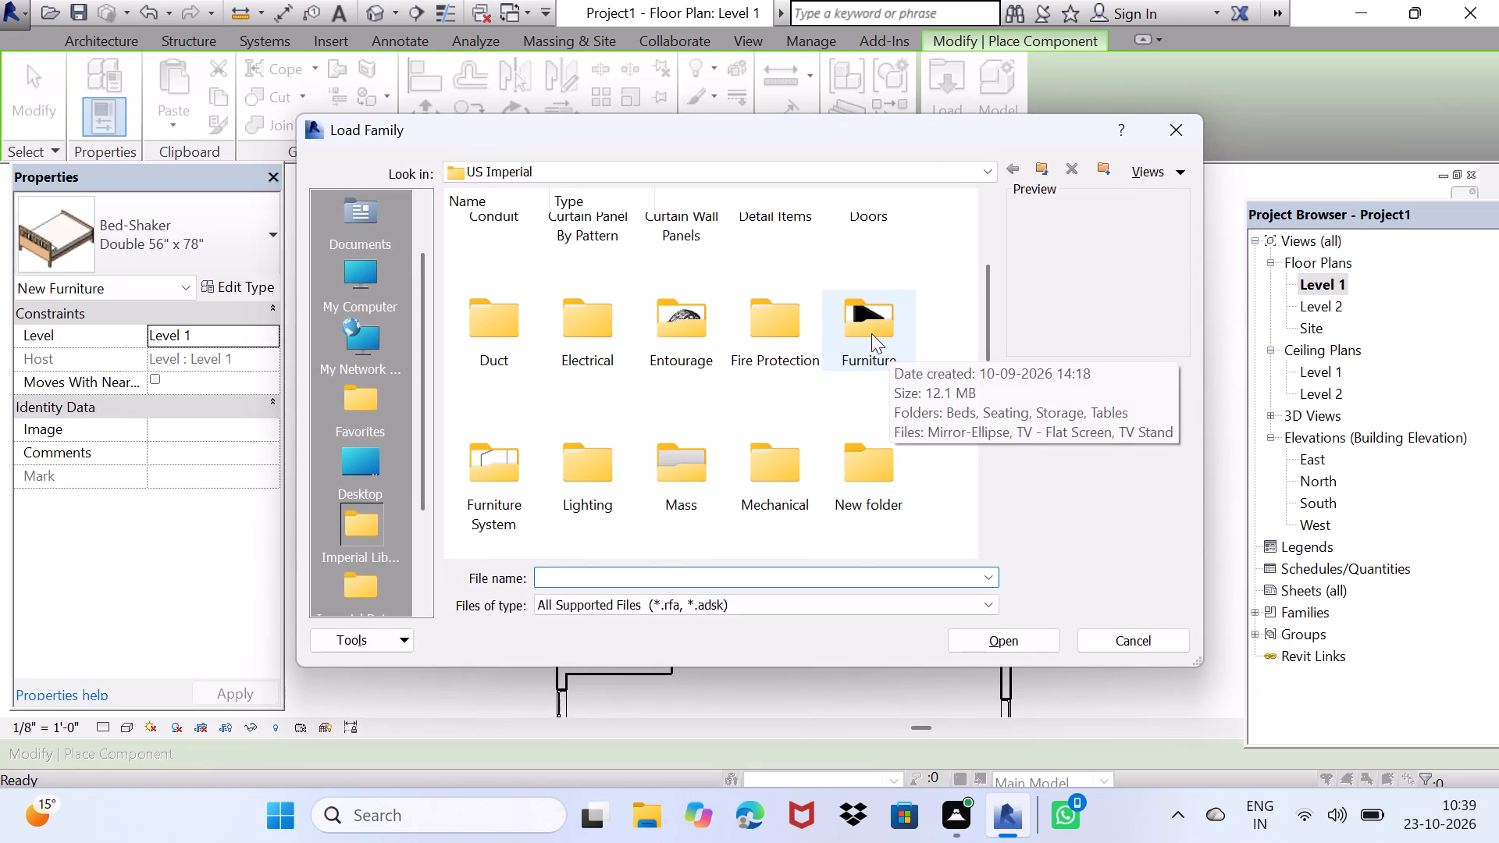
pyautogui.doubleClick(860, 333)
pyautogui.doubleClick(777, 258)
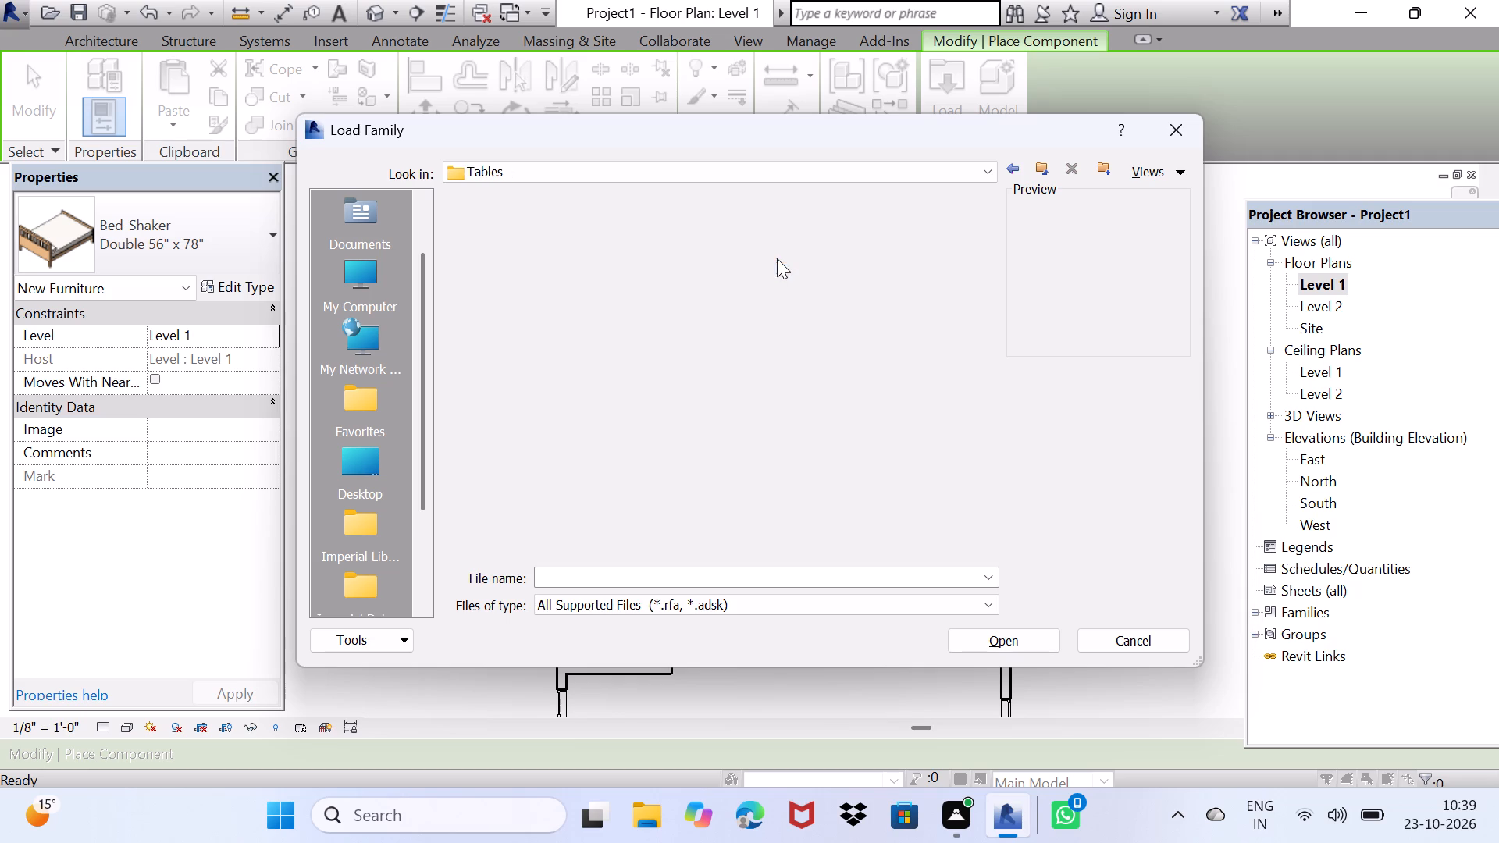
pyautogui.click(762, 243)
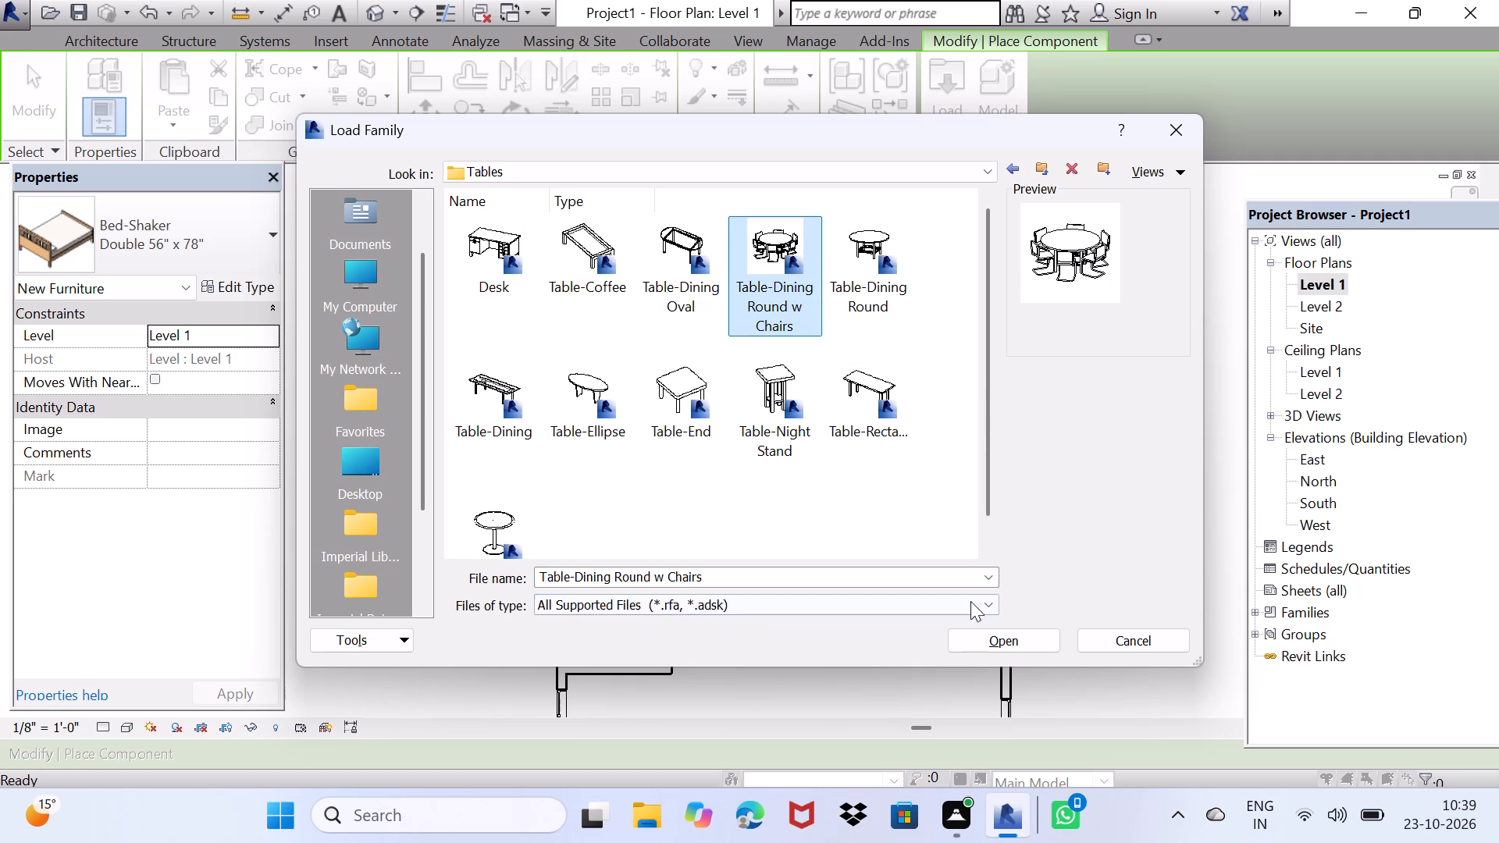
pyautogui.click(1017, 646)
# Place a 36" diameter dining table in the hall, 4' 6" below the left bathroom's lower wall and 3' 6" from its right wall line.
pyautogui.moveTo(682, 596); pyautogui.dragTo(718, 285, button='middle')
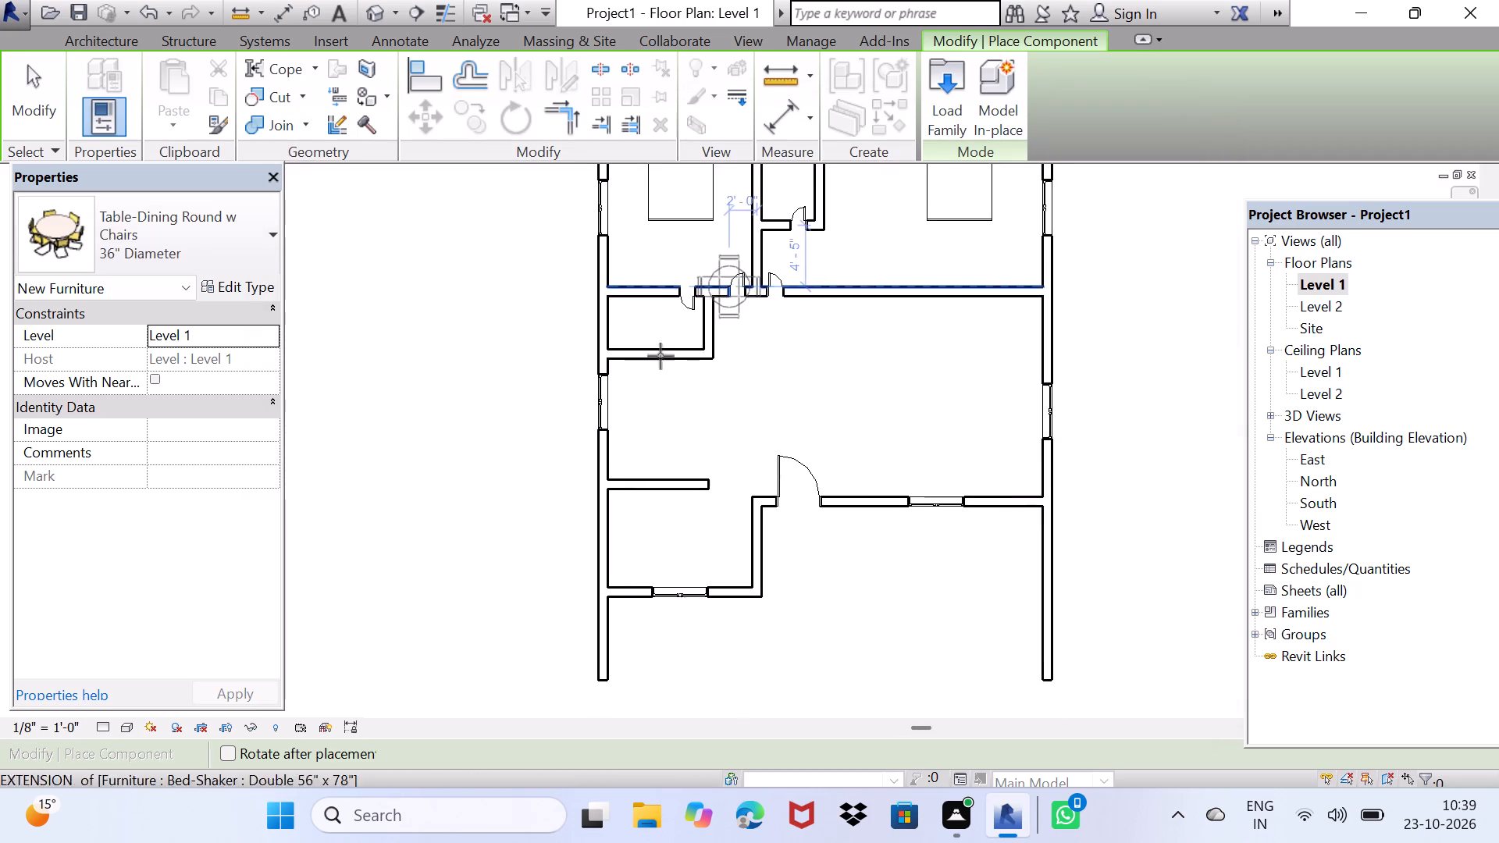
pyautogui.click(653, 418)
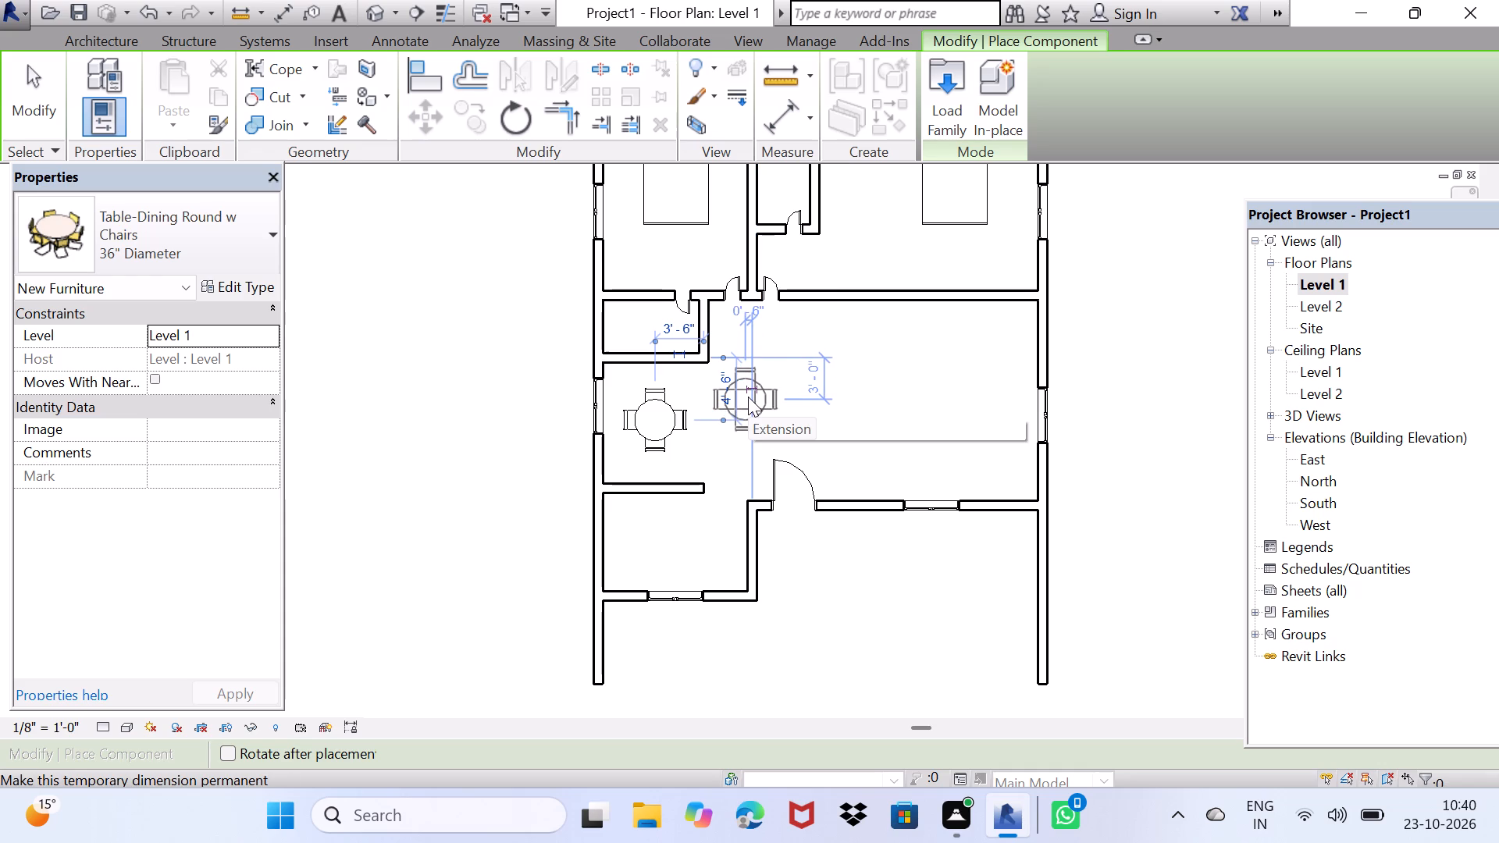
pyautogui.press('Escape')
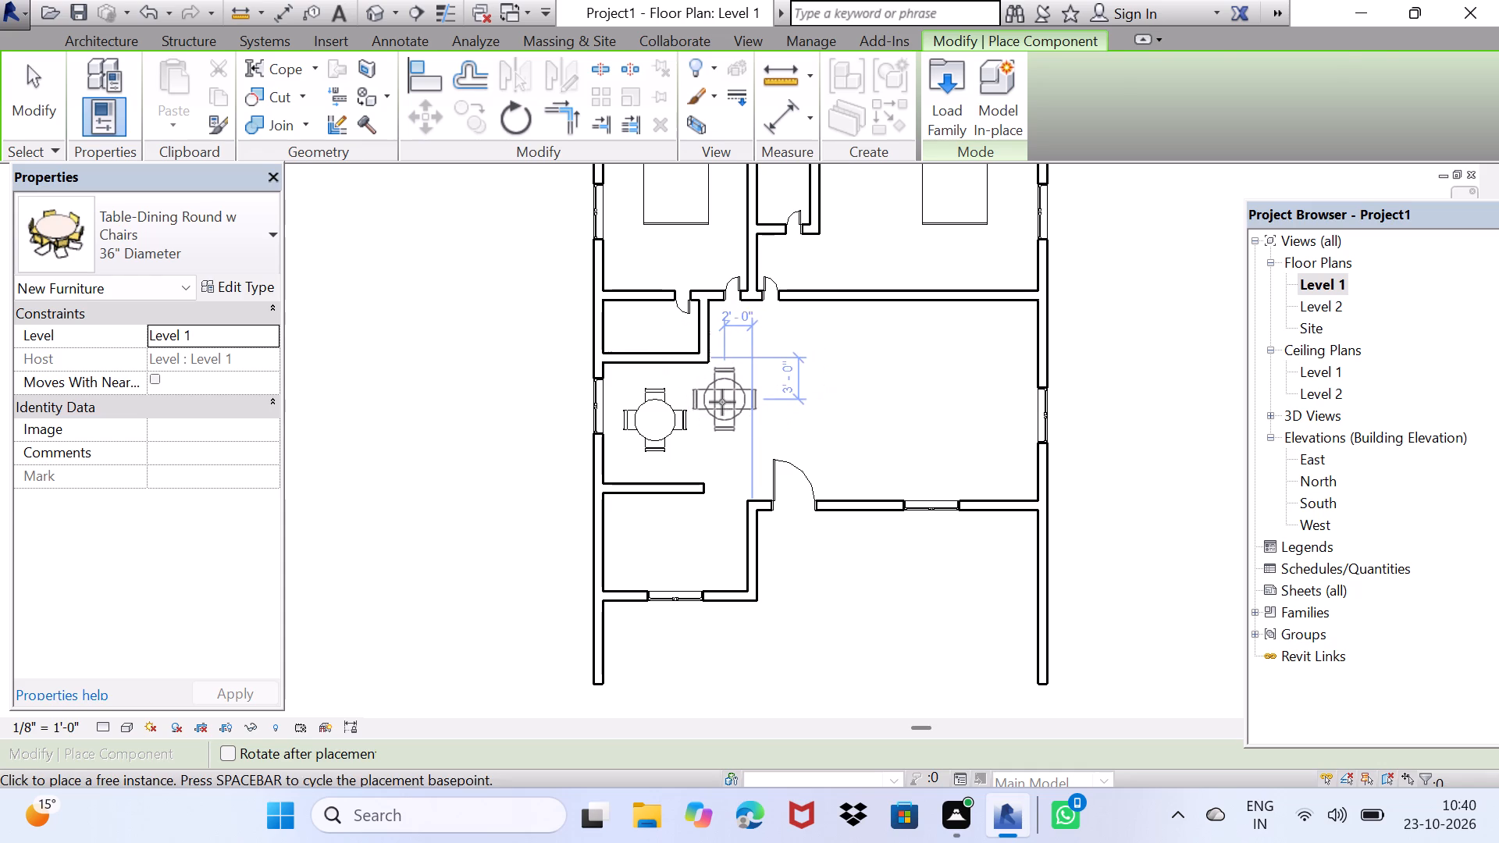
pyautogui.press('Escape')
# Load the Sink Vanity-Round family from the architectural plumbing fixtures in the US Imperial library.
pyautogui.moveTo(722, 402); pyautogui.dragTo(728, 465, button='middle')
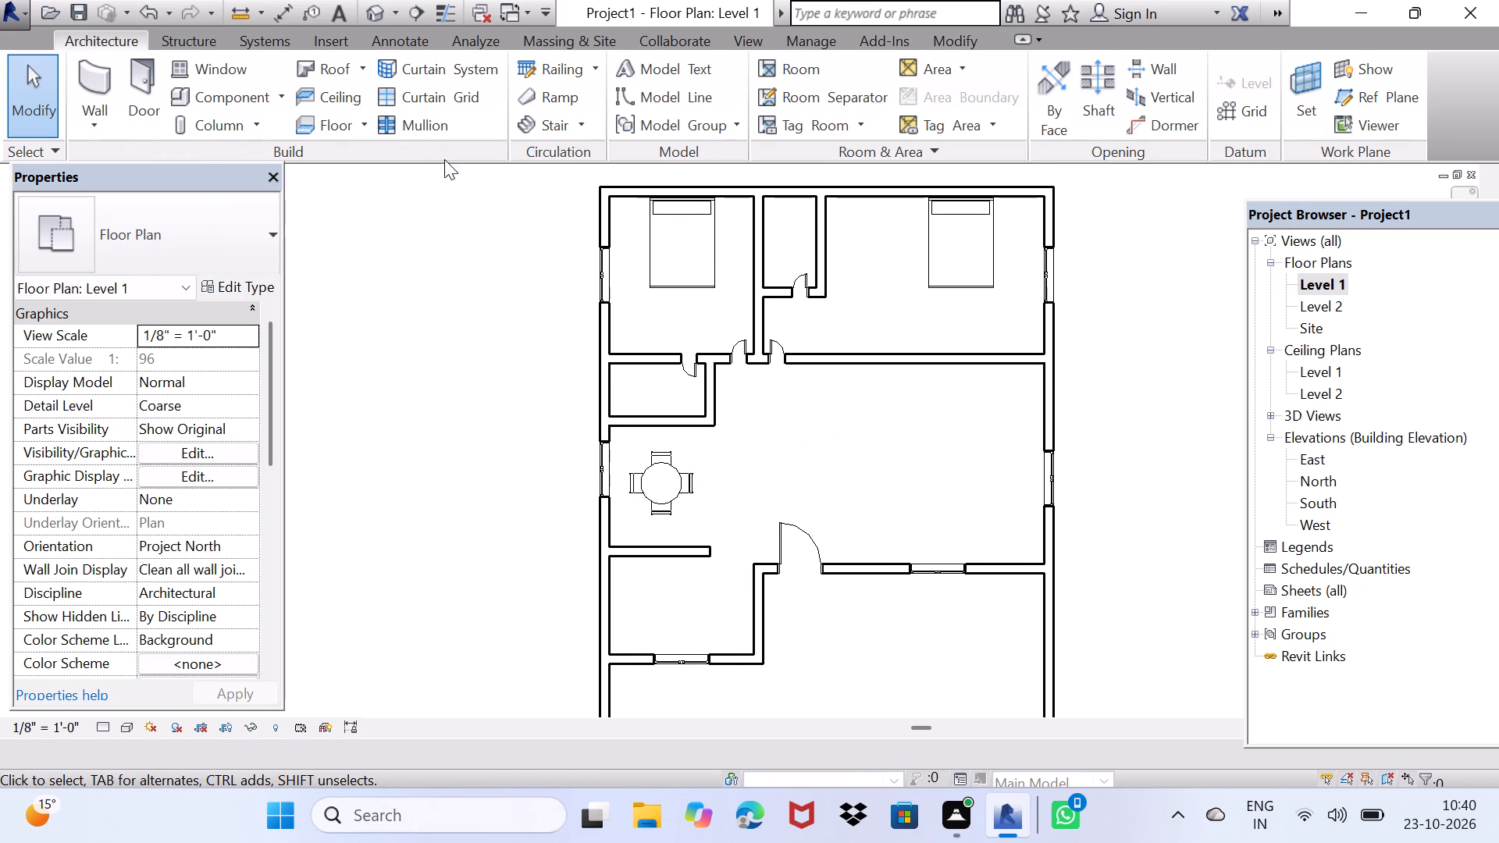
pyautogui.doubleClick(243, 90)
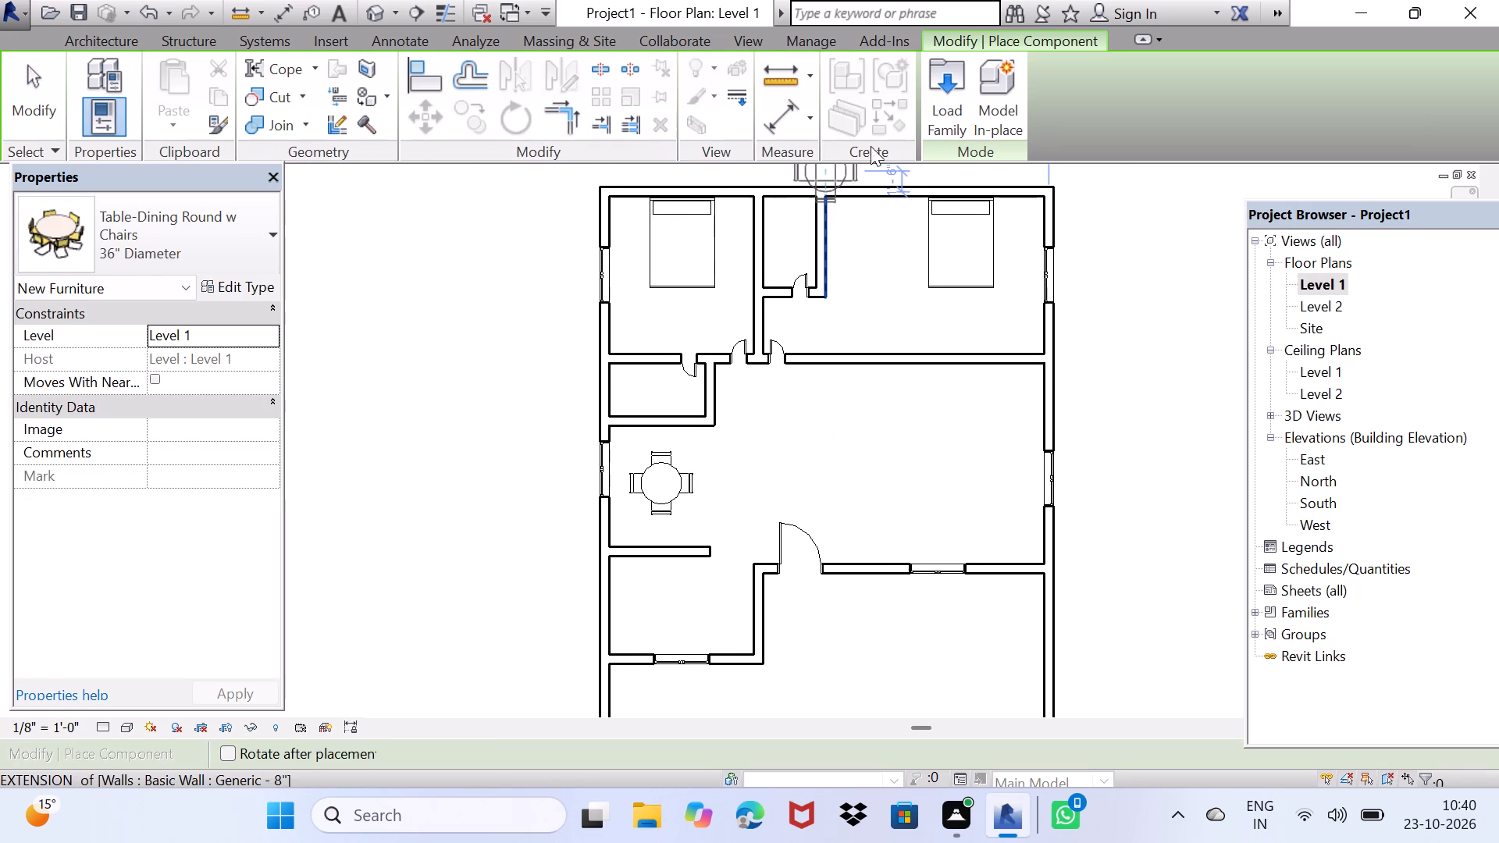
pyautogui.doubleClick(952, 94)
pyautogui.scroll(-1, 821, 401)
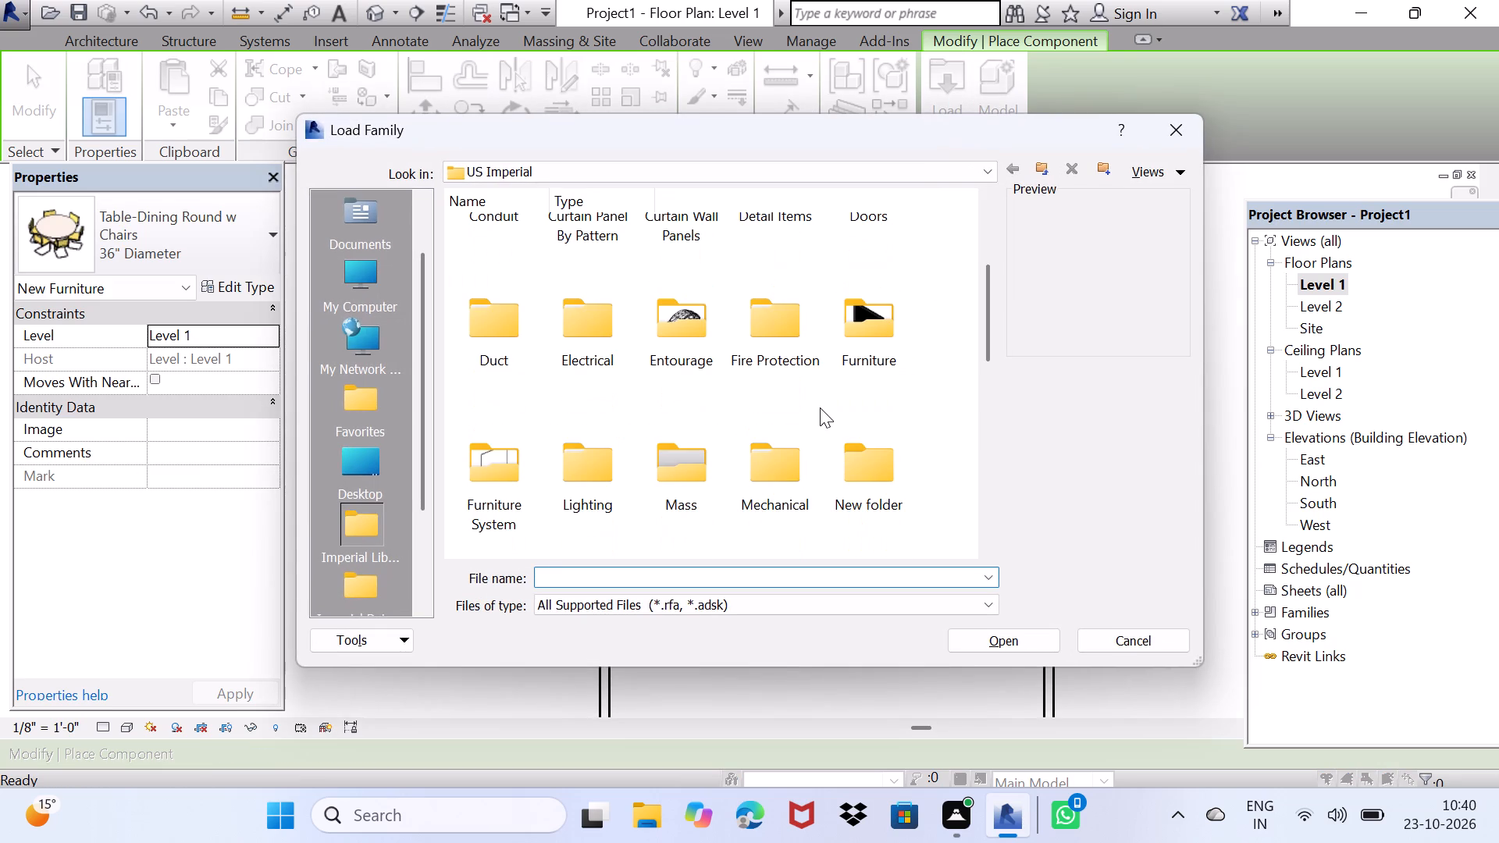
pyautogui.scroll(-1, 837, 384)
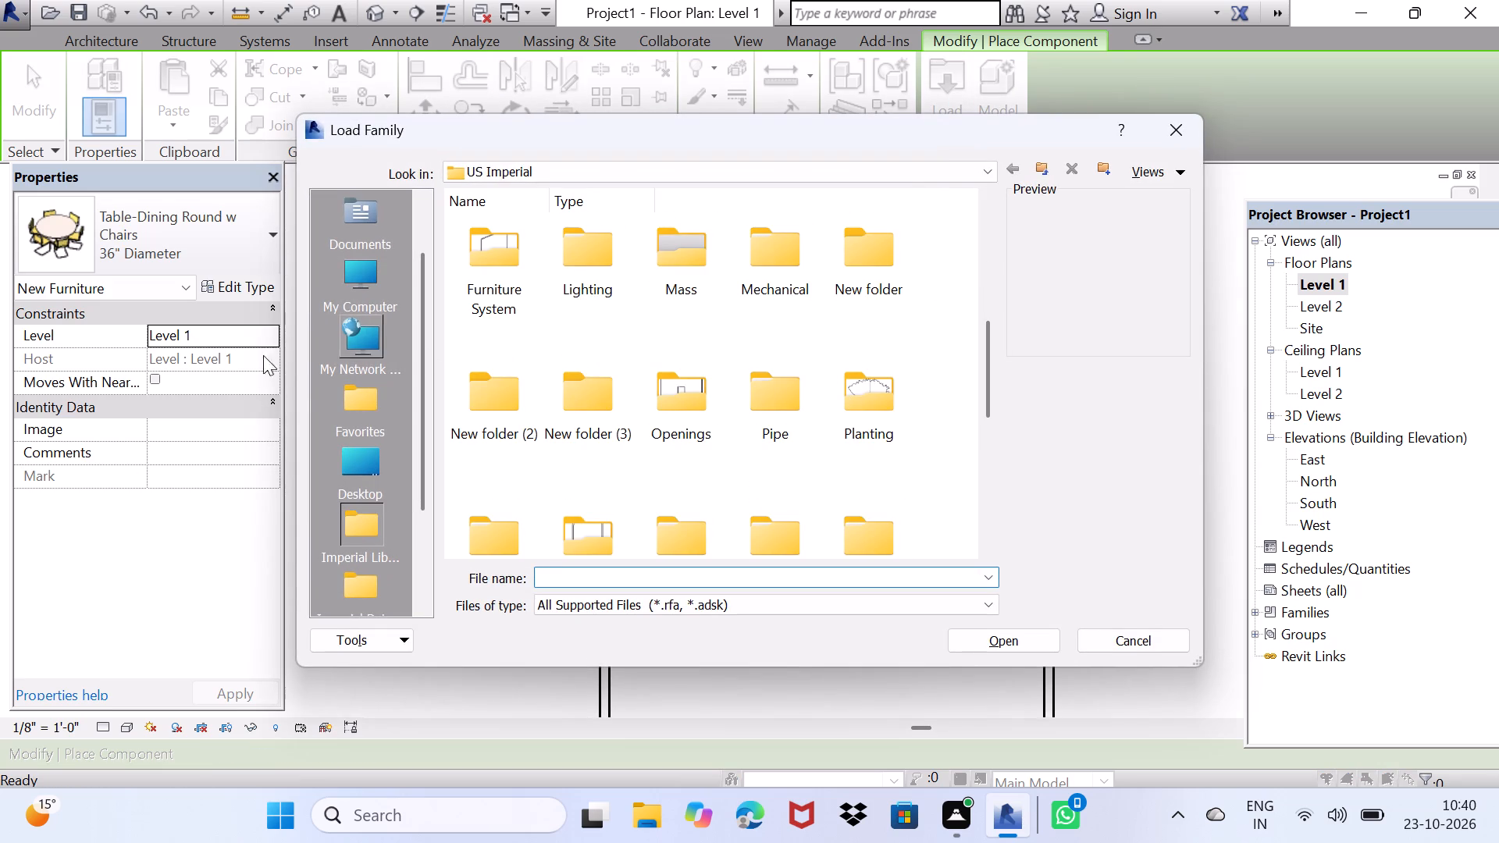
pyautogui.scroll(-1, 482, 403)
pyautogui.doubleClick(484, 353)
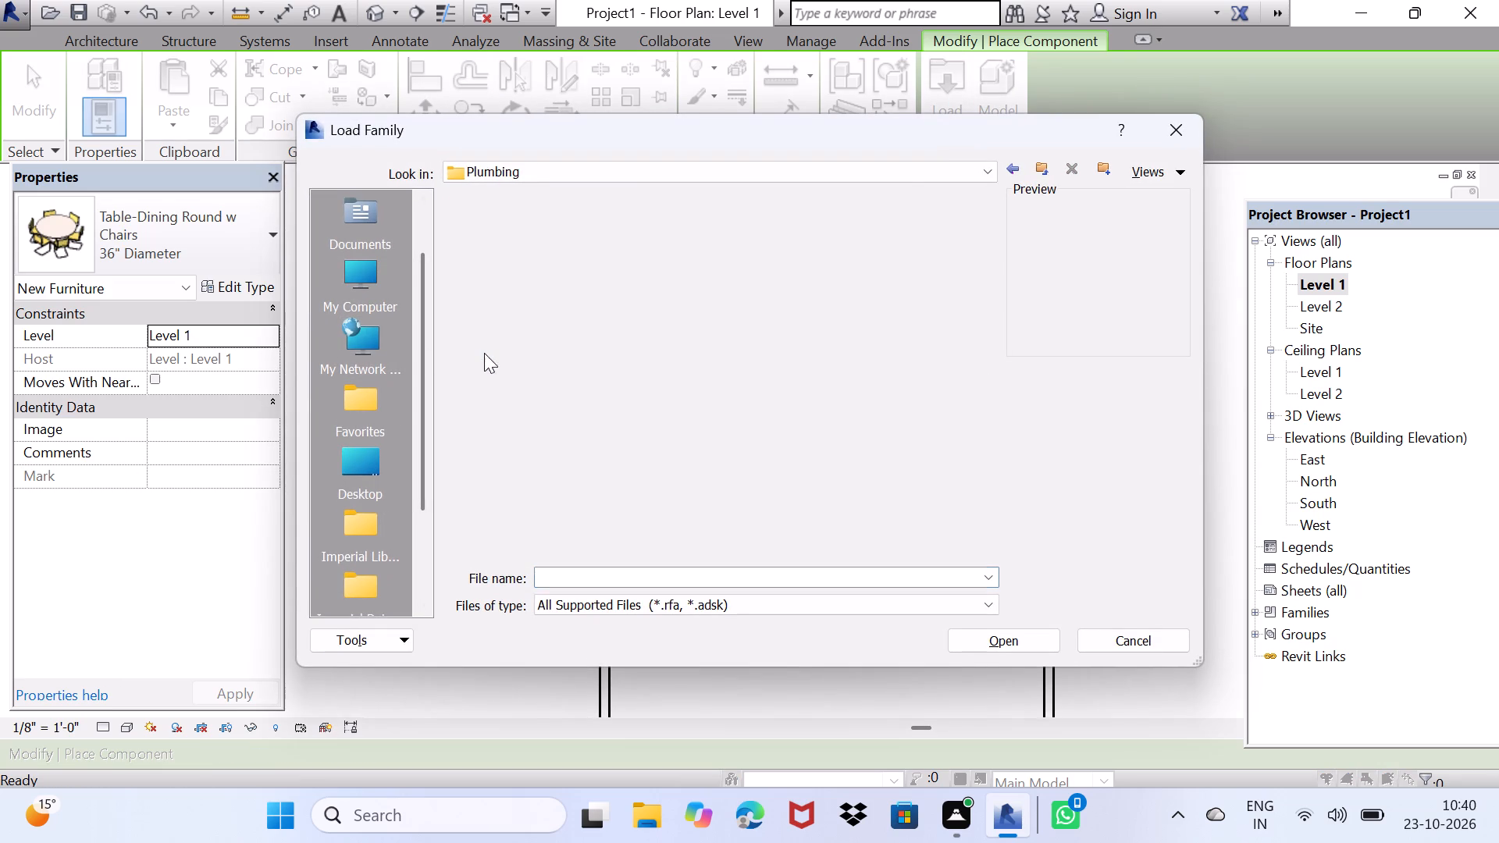
pyautogui.doubleClick(502, 258)
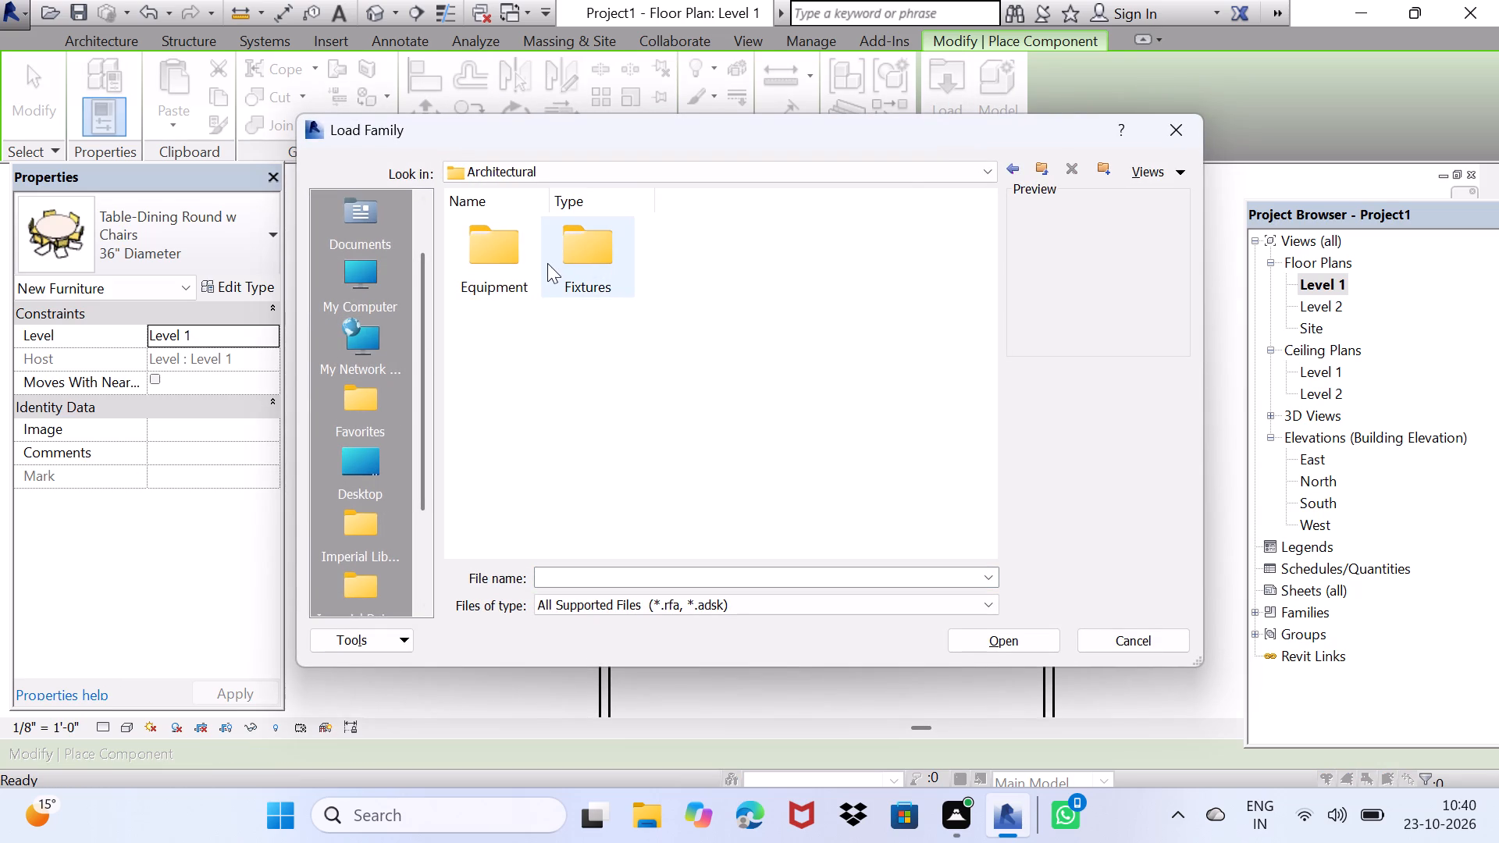
pyautogui.doubleClick(550, 261)
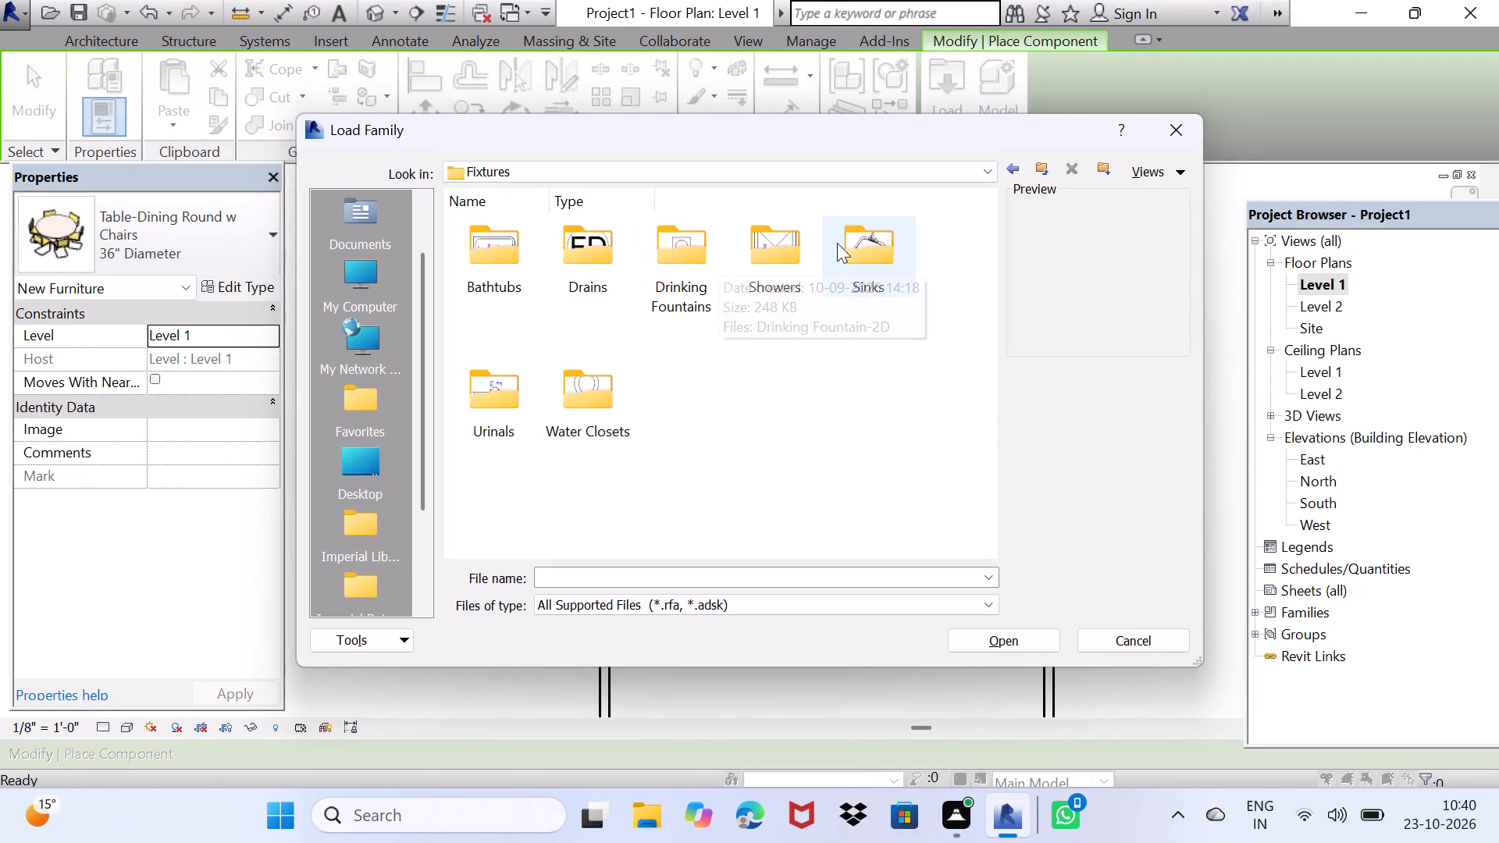
pyautogui.doubleClick(869, 244)
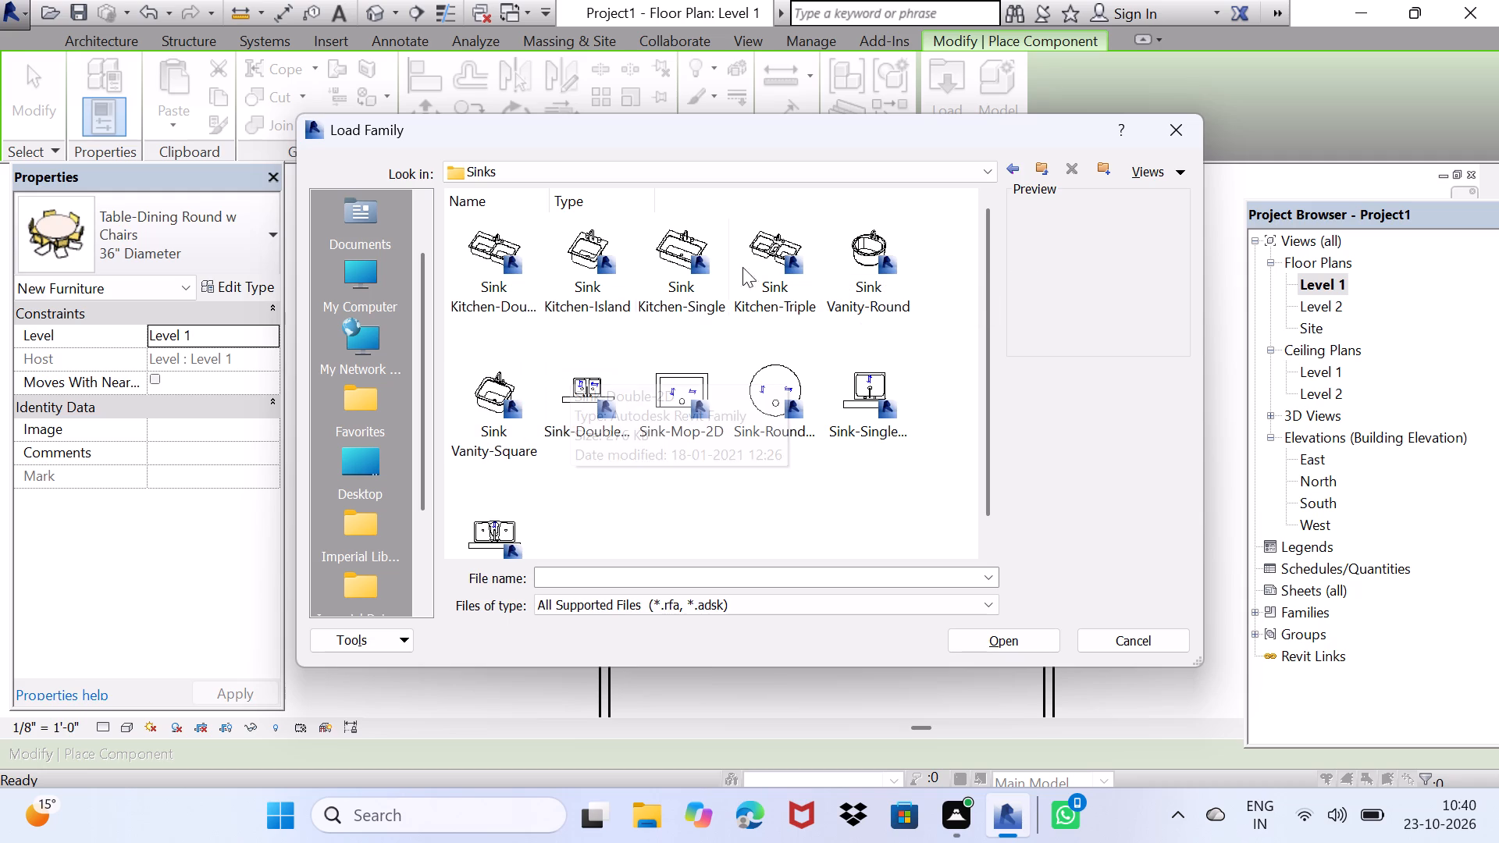
pyautogui.click(833, 246)
pyautogui.click(1036, 650)
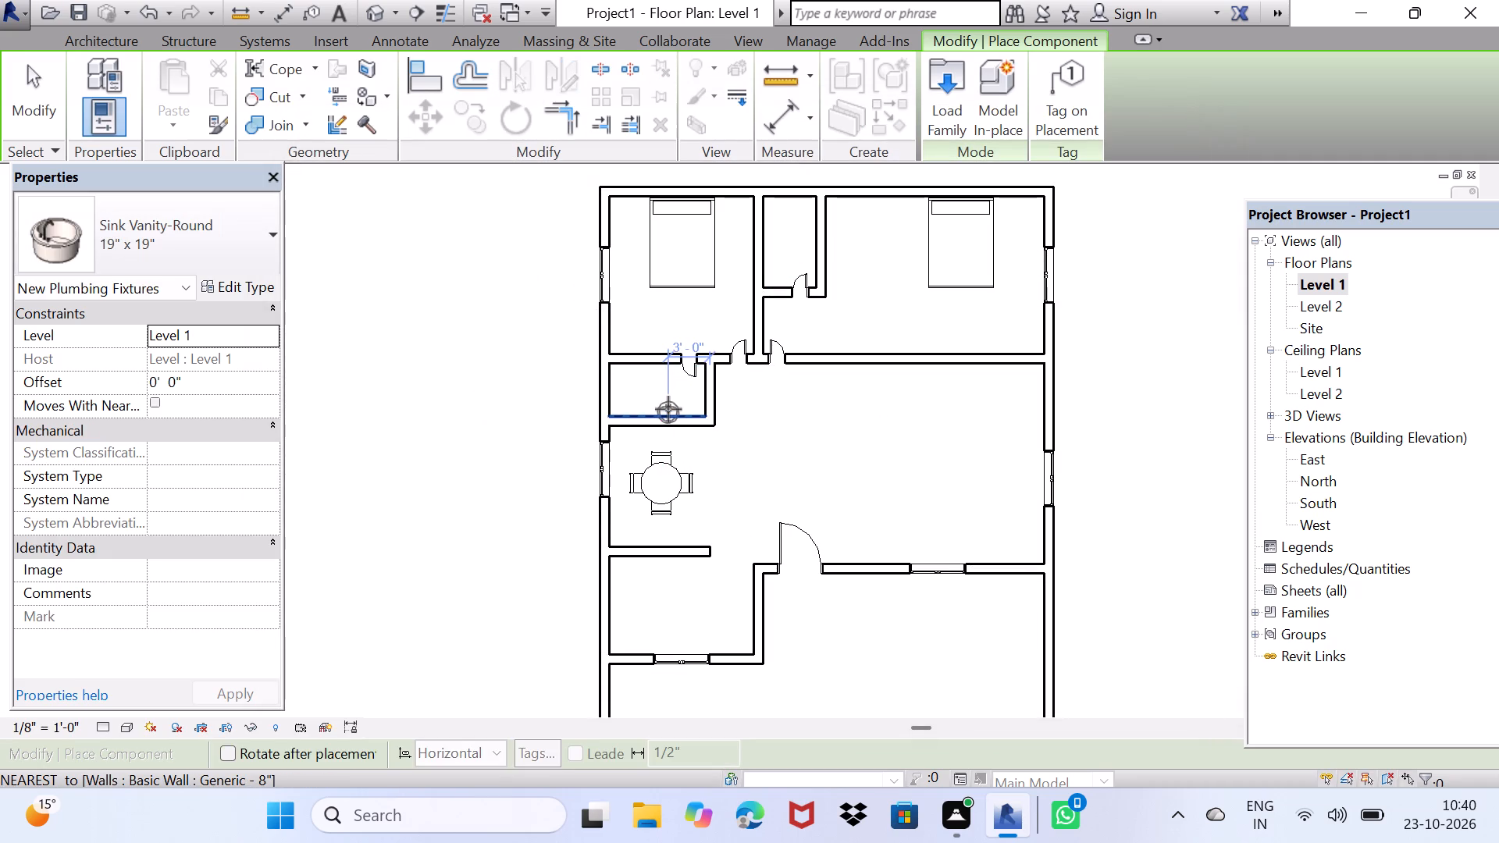
# Place 19" x 19" round vanity sinks in the left bathroom's lower-right corner, 6' 0" from the left wall, and the upper bathroom's lower-left corner.
pyautogui.scroll(3, 681, 415)
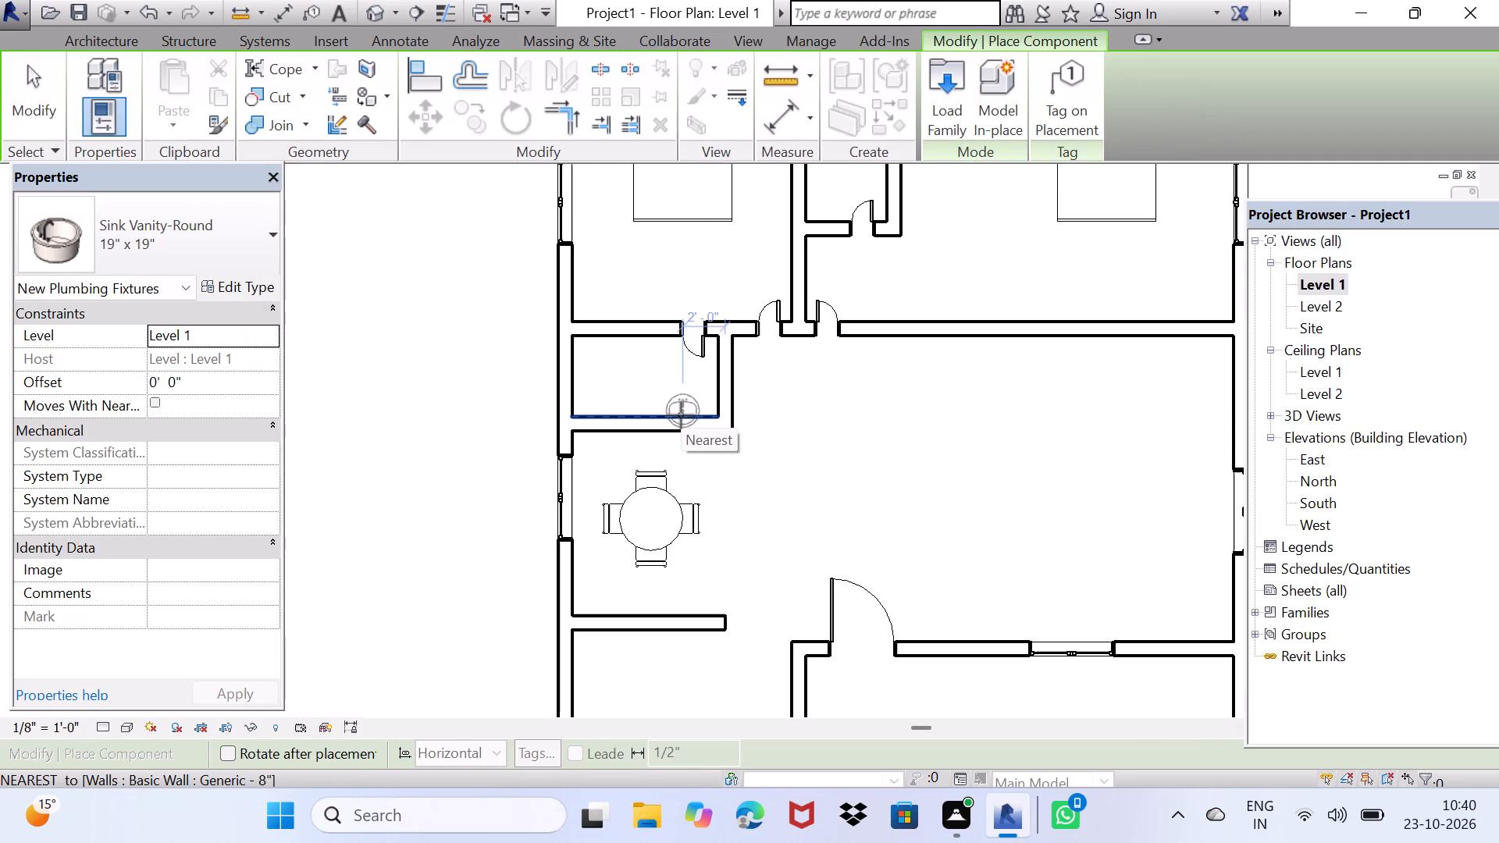
pyautogui.press('space')
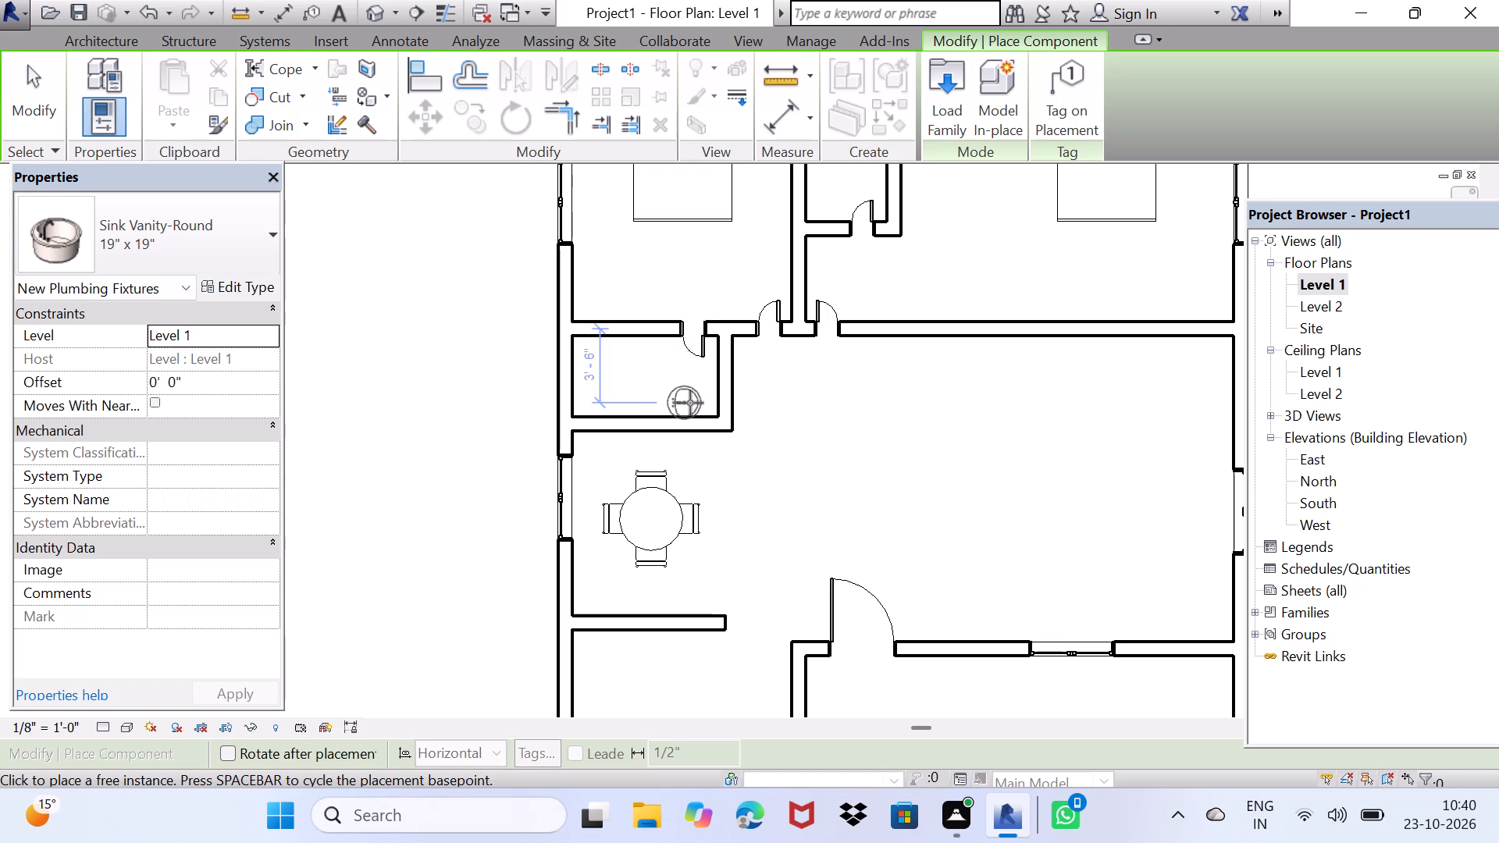
pyautogui.press('space')
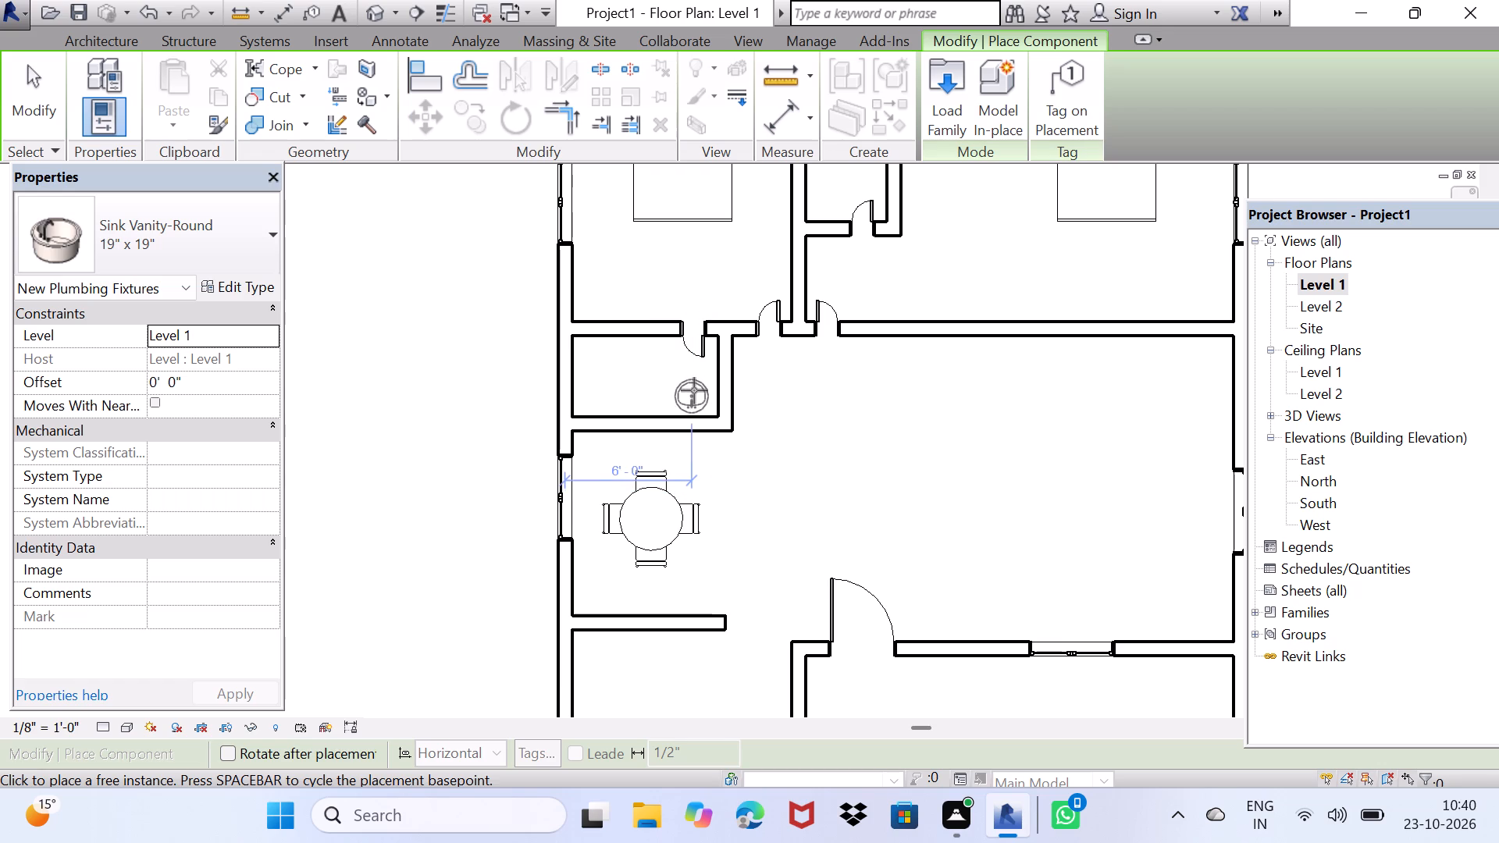
pyautogui.click(694, 393)
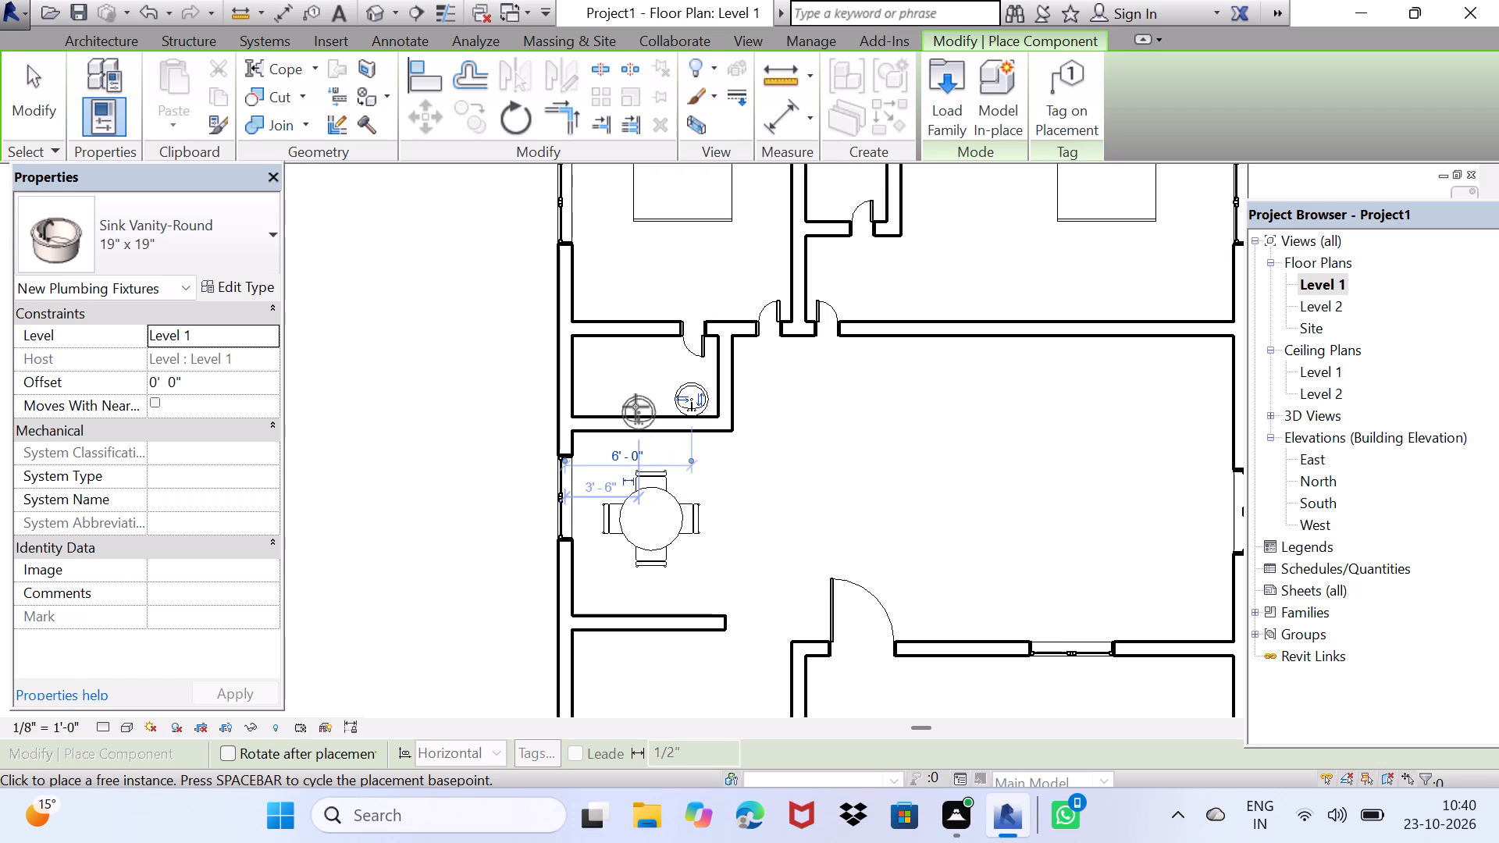
pyautogui.press('Escape')
pyautogui.moveTo(633, 470); pyautogui.dragTo(652, 379, button='middle')
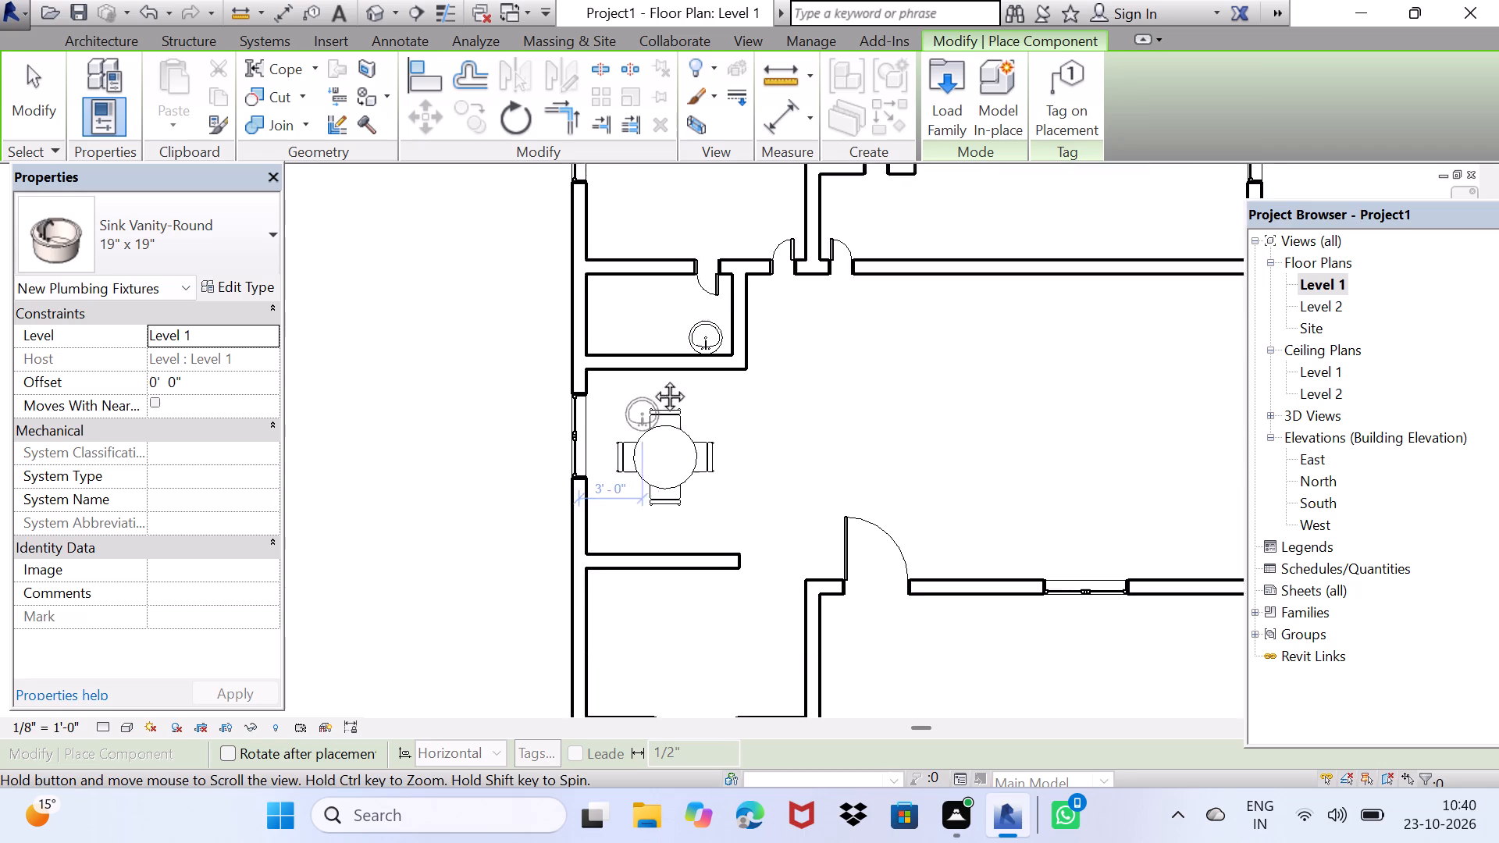
pyautogui.moveTo(652, 379); pyautogui.dragTo(646, 187, button='middle')
pyautogui.moveTo(664, 379); pyautogui.dragTo(539, 559, button='middle')
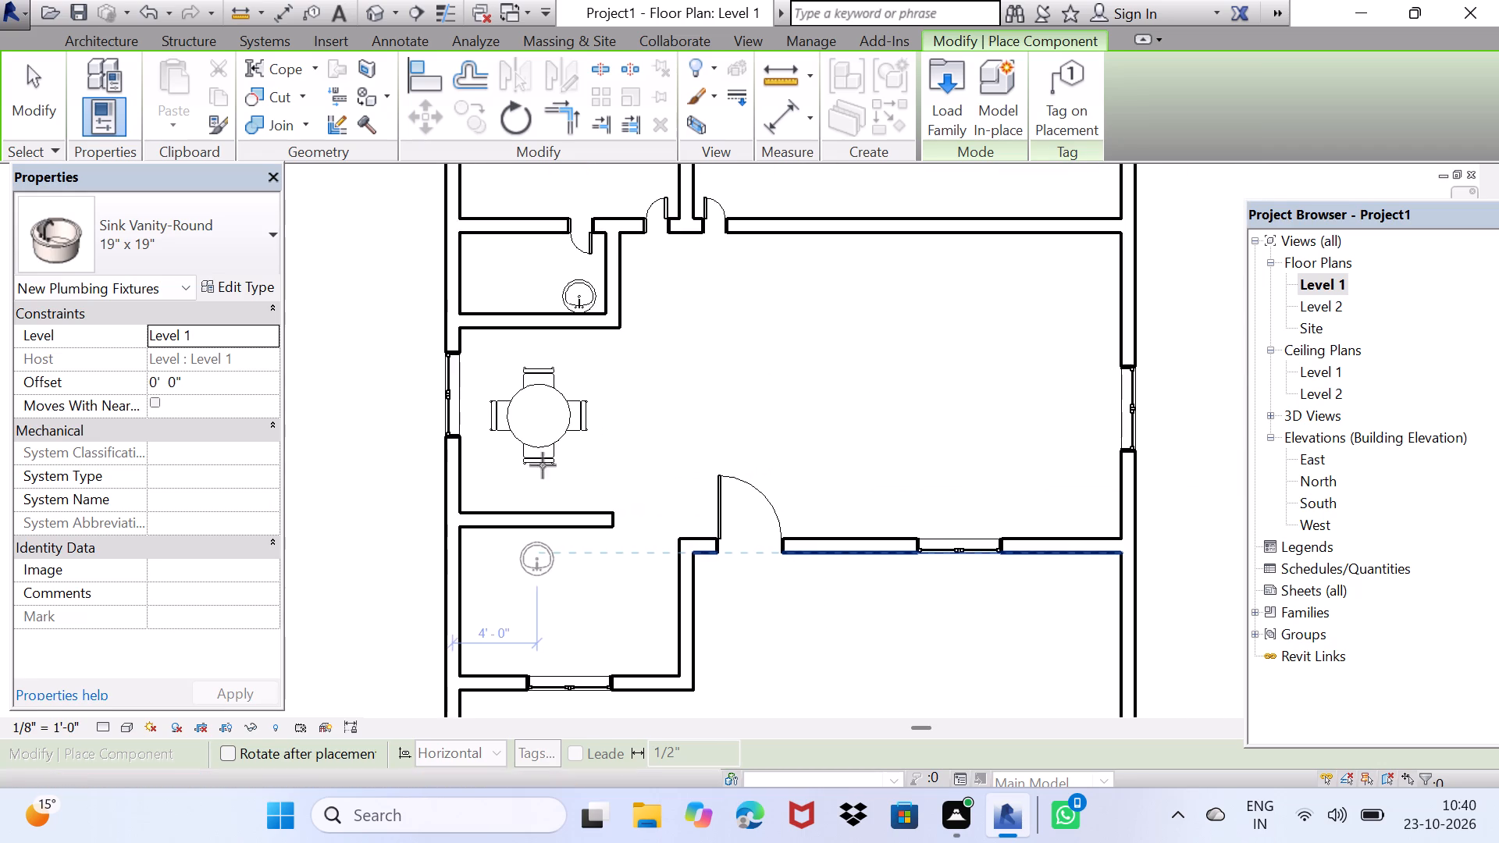
pyautogui.moveTo(631, 325); pyautogui.dragTo(487, 567, button='middle')
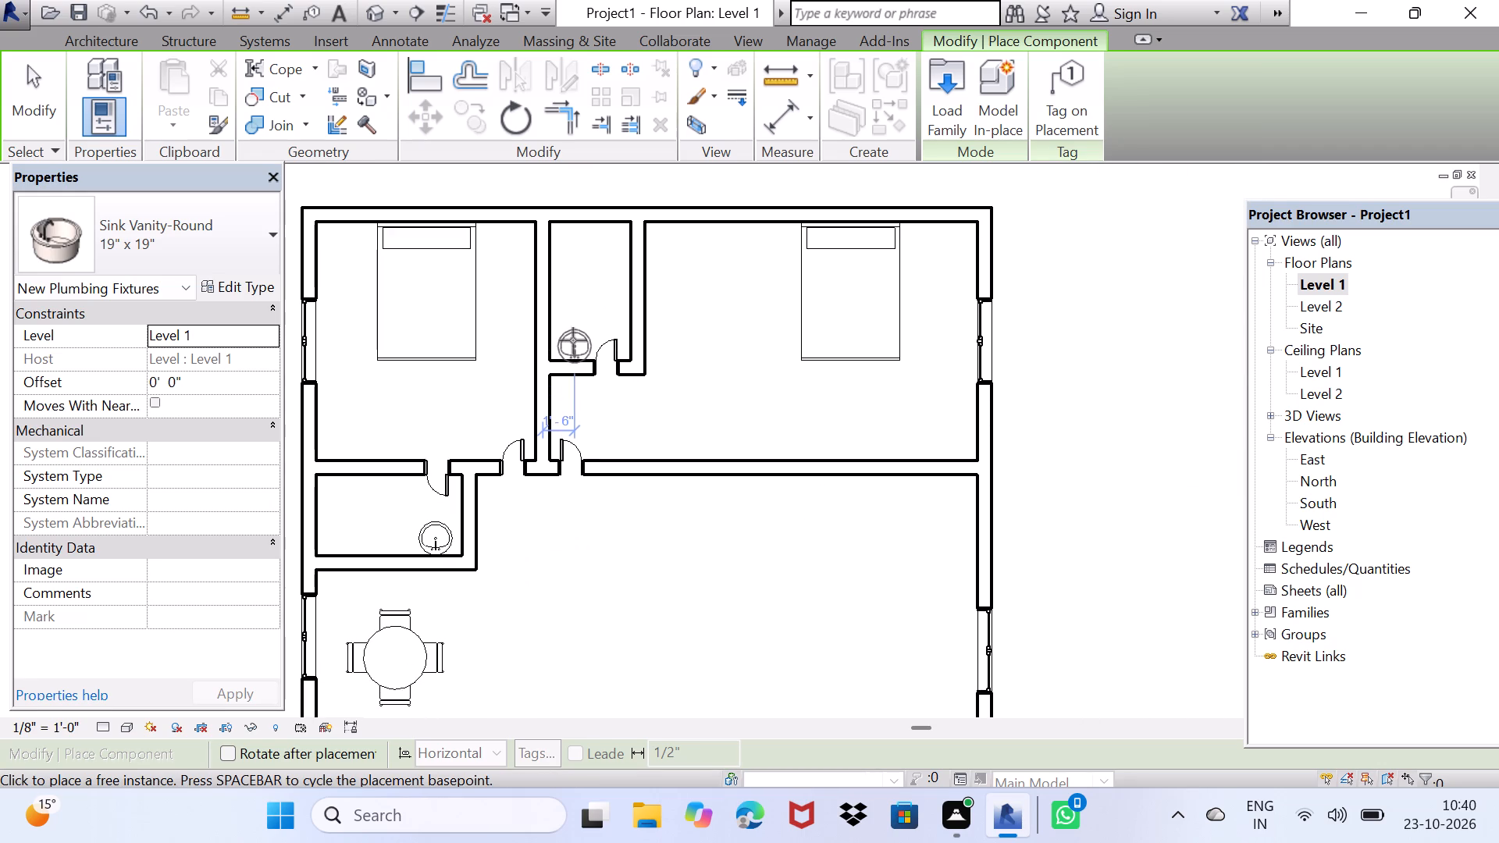
pyautogui.click(573, 340)
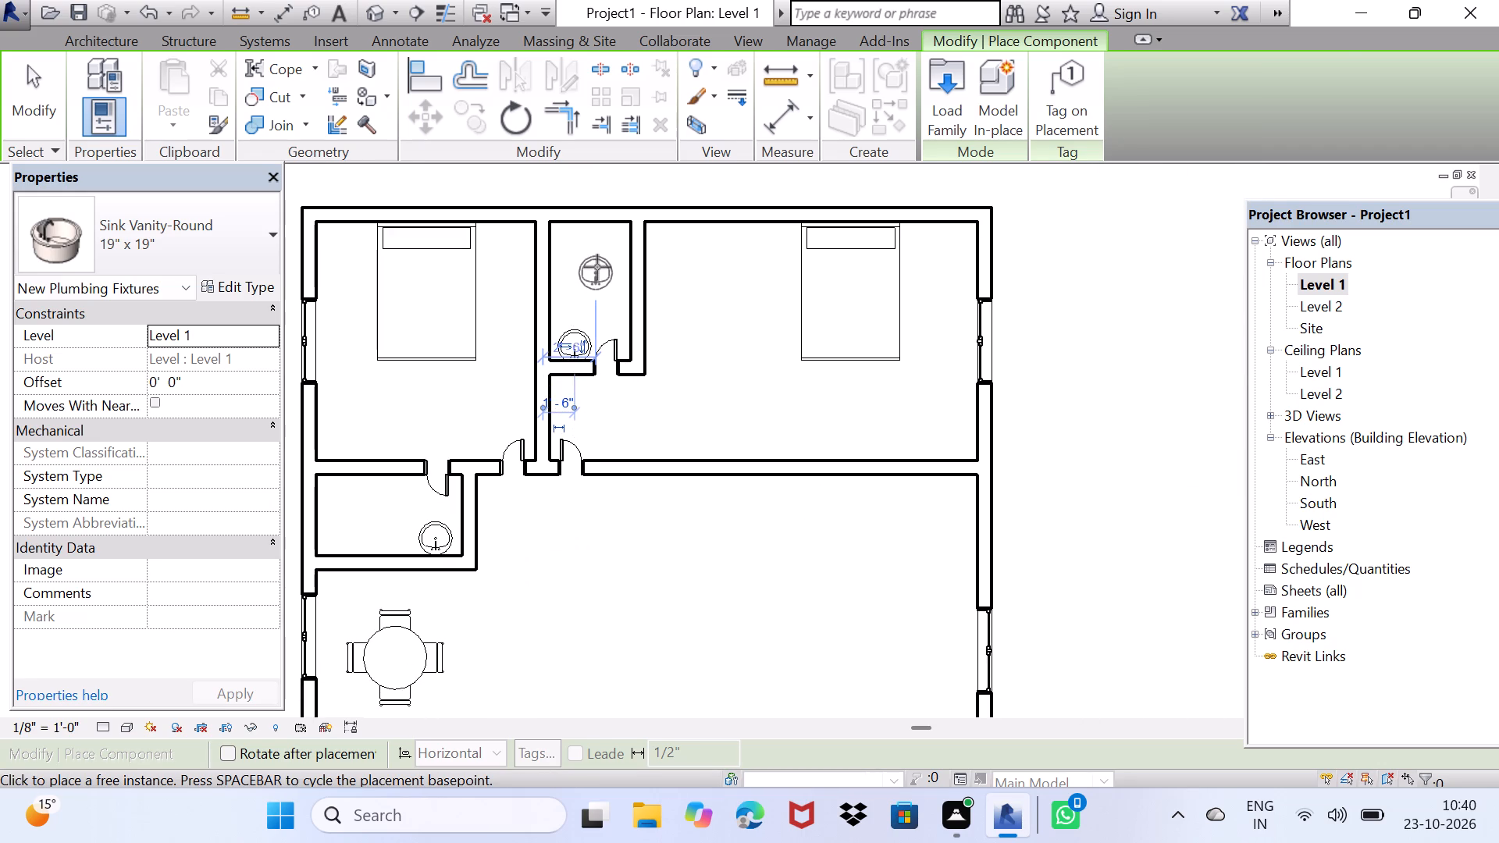
pyautogui.press('Escape')
pyautogui.press('Escape')
pyautogui.press('Escape')
pyautogui.press('Escape')
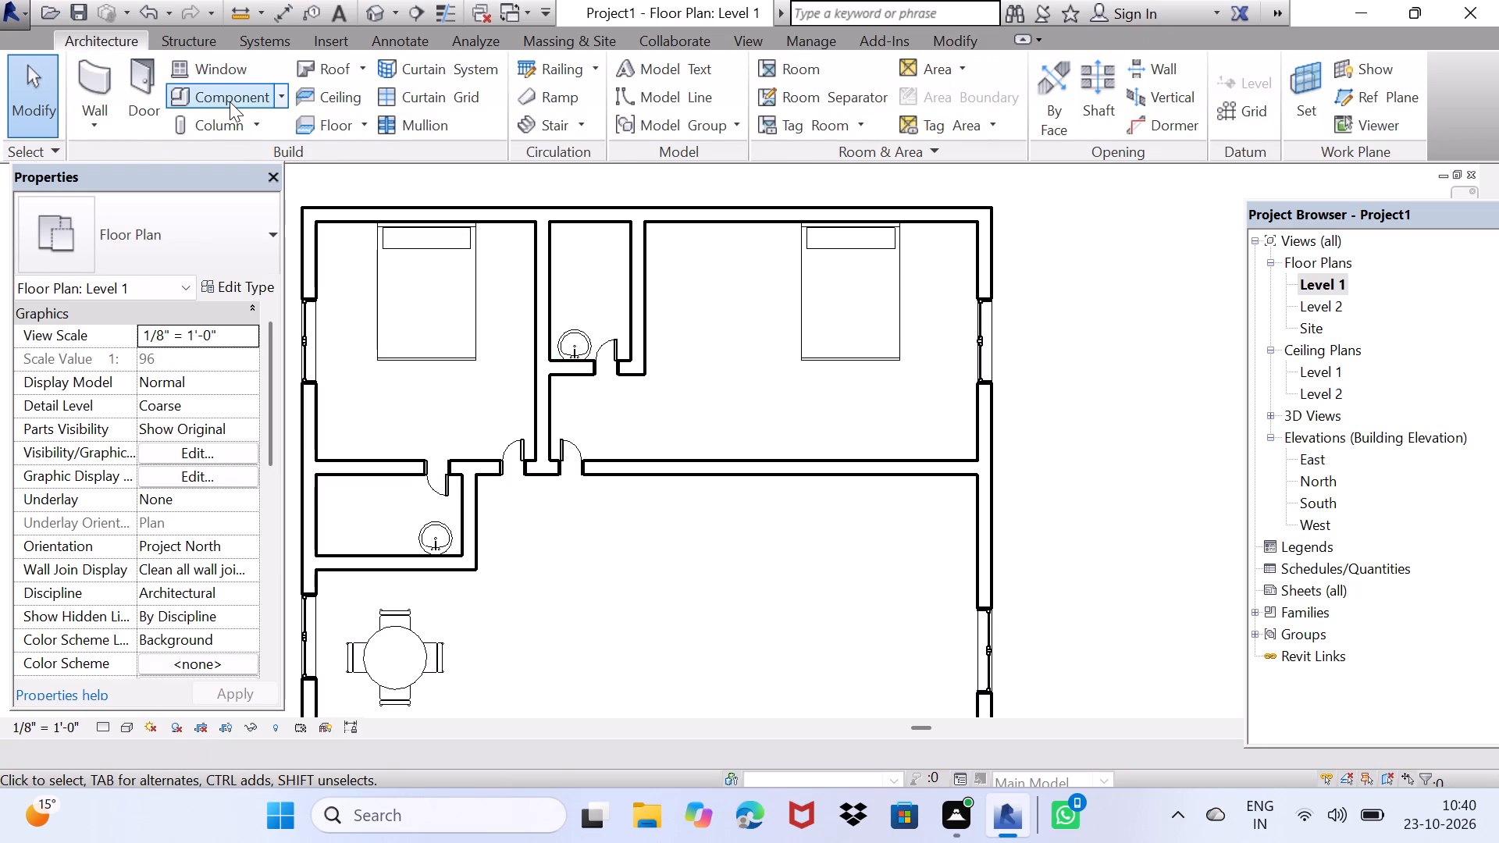
# Start loading another component family and look through the Furniture library's Tables folder.
pyautogui.doubleClick(230, 101)
pyautogui.doubleClick(944, 91)
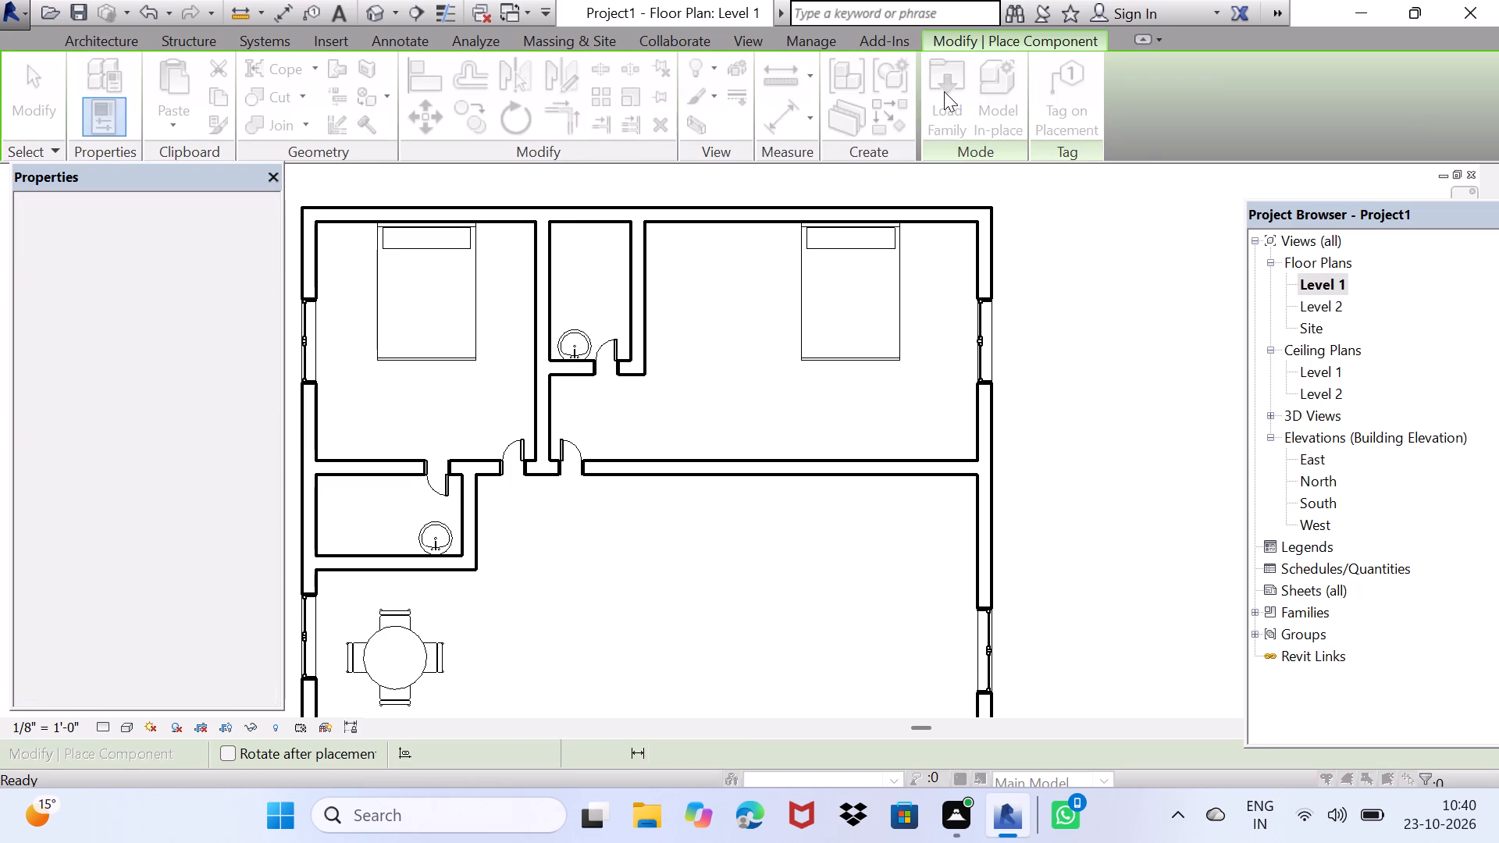
pyautogui.scroll(-4, 687, 297)
pyautogui.scroll(-1, 751, 354)
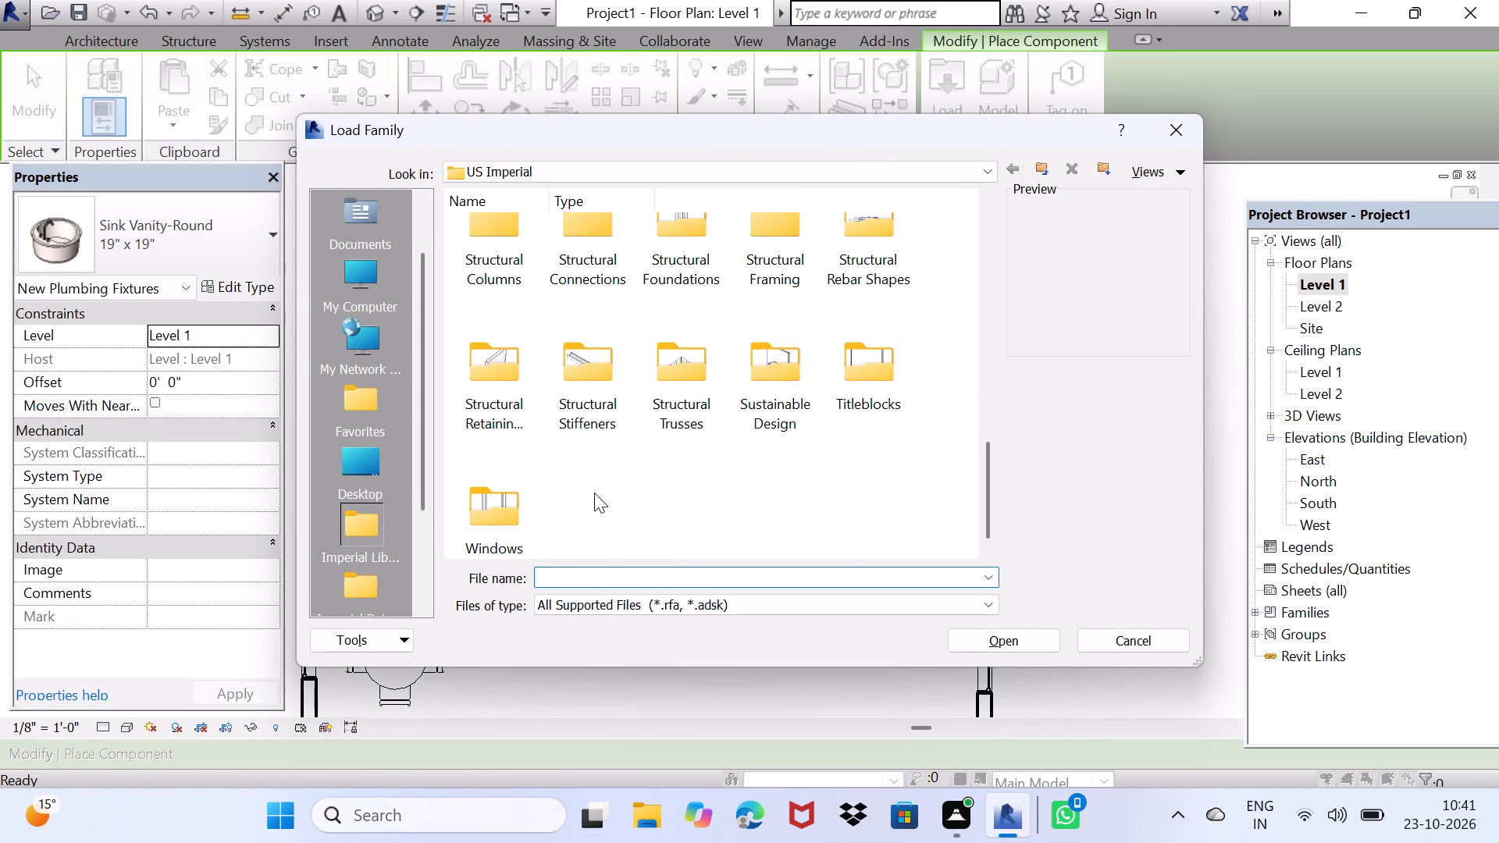
pyautogui.scroll(3, 688, 433)
pyautogui.scroll(-1, 832, 402)
pyautogui.scroll(1, 832, 402)
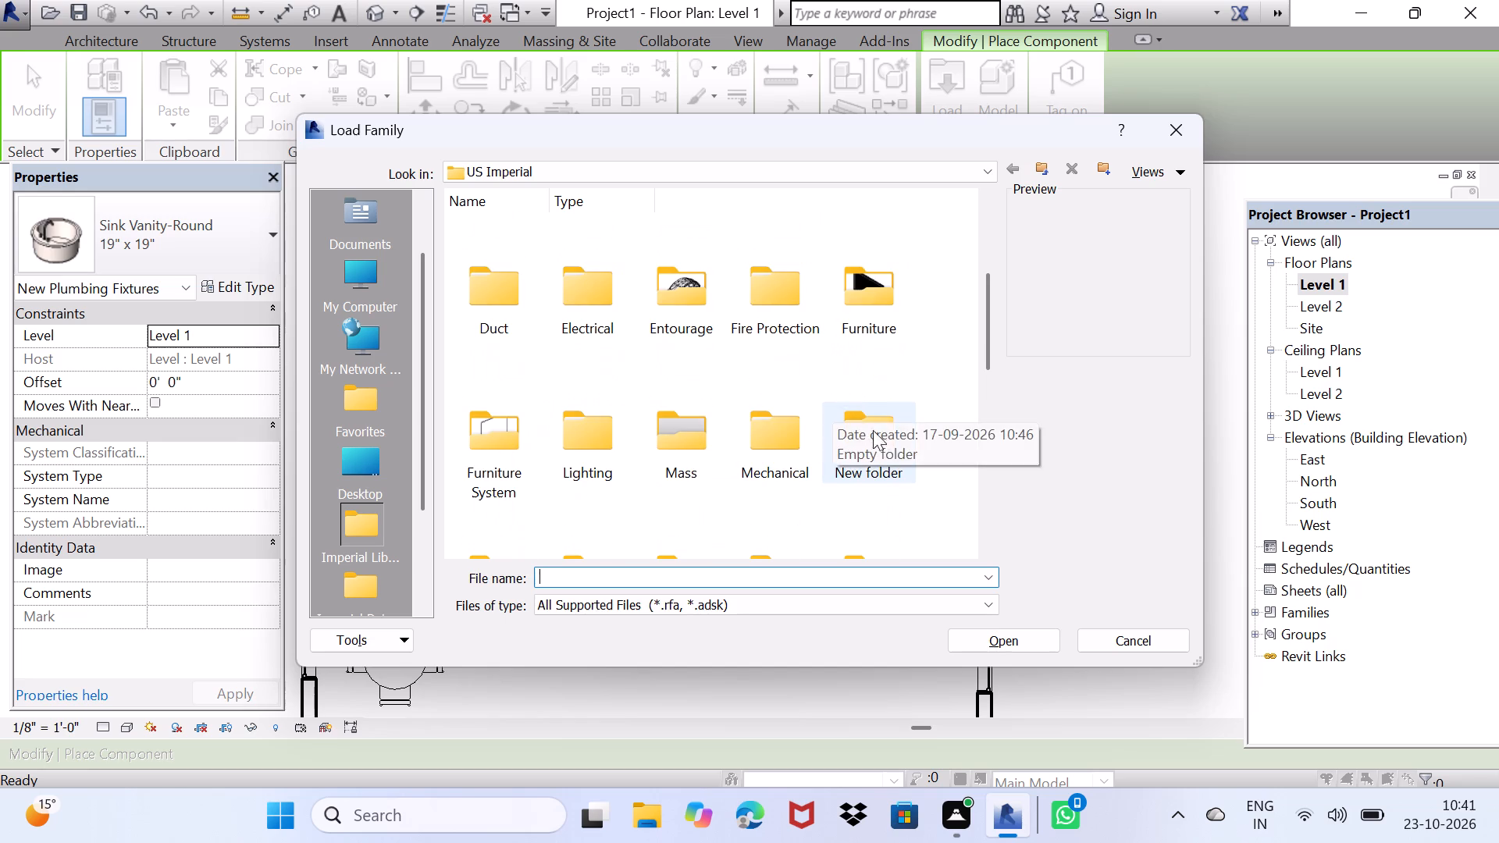
pyautogui.scroll(-1, 877, 331)
pyautogui.scroll(1, 882, 288)
pyautogui.doubleClick(878, 293)
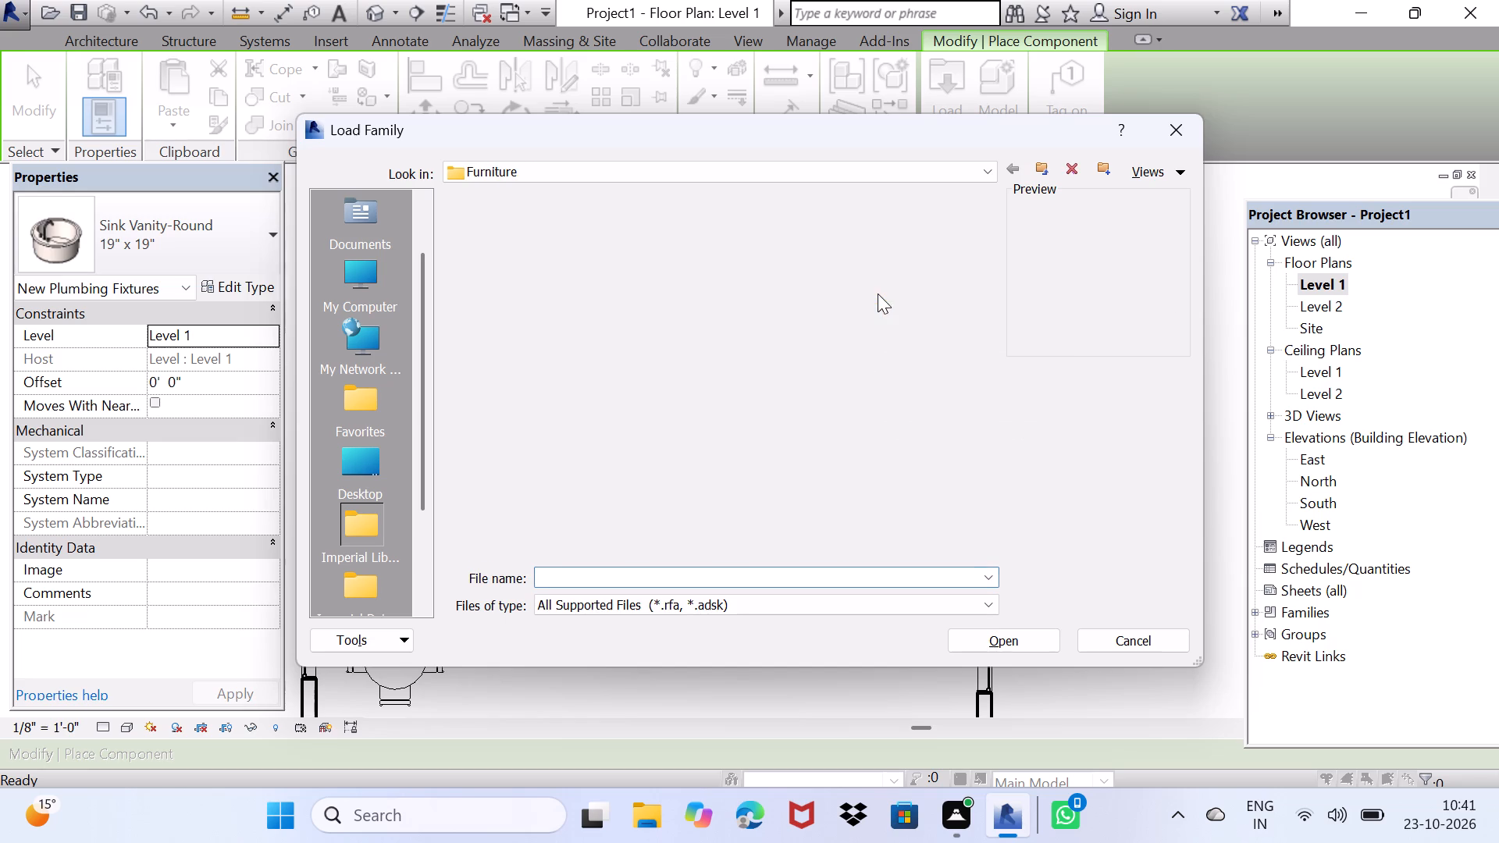
pyautogui.doubleClick(778, 275)
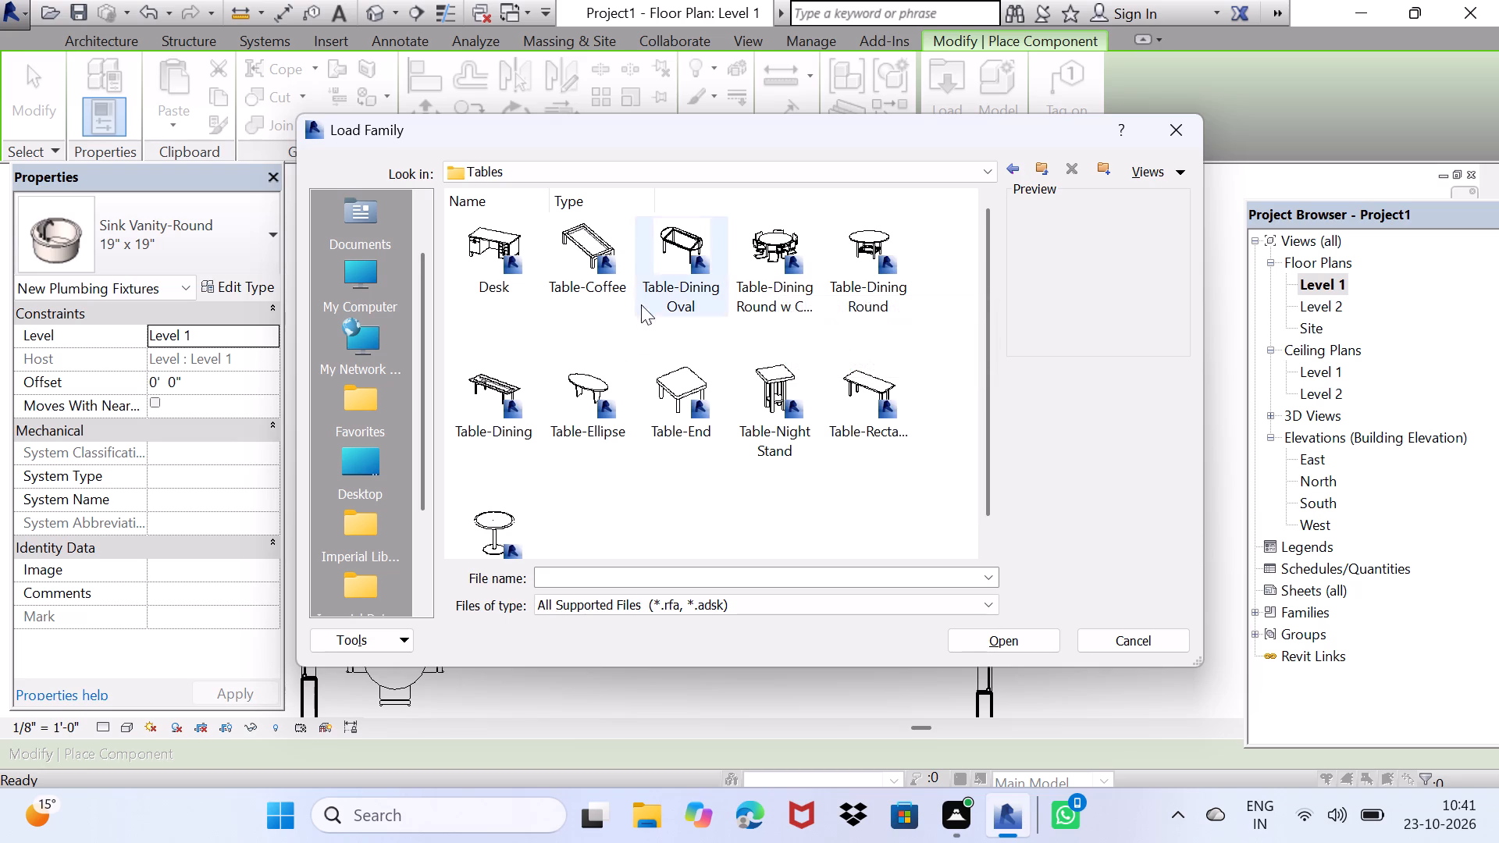
pyautogui.click(1012, 173)
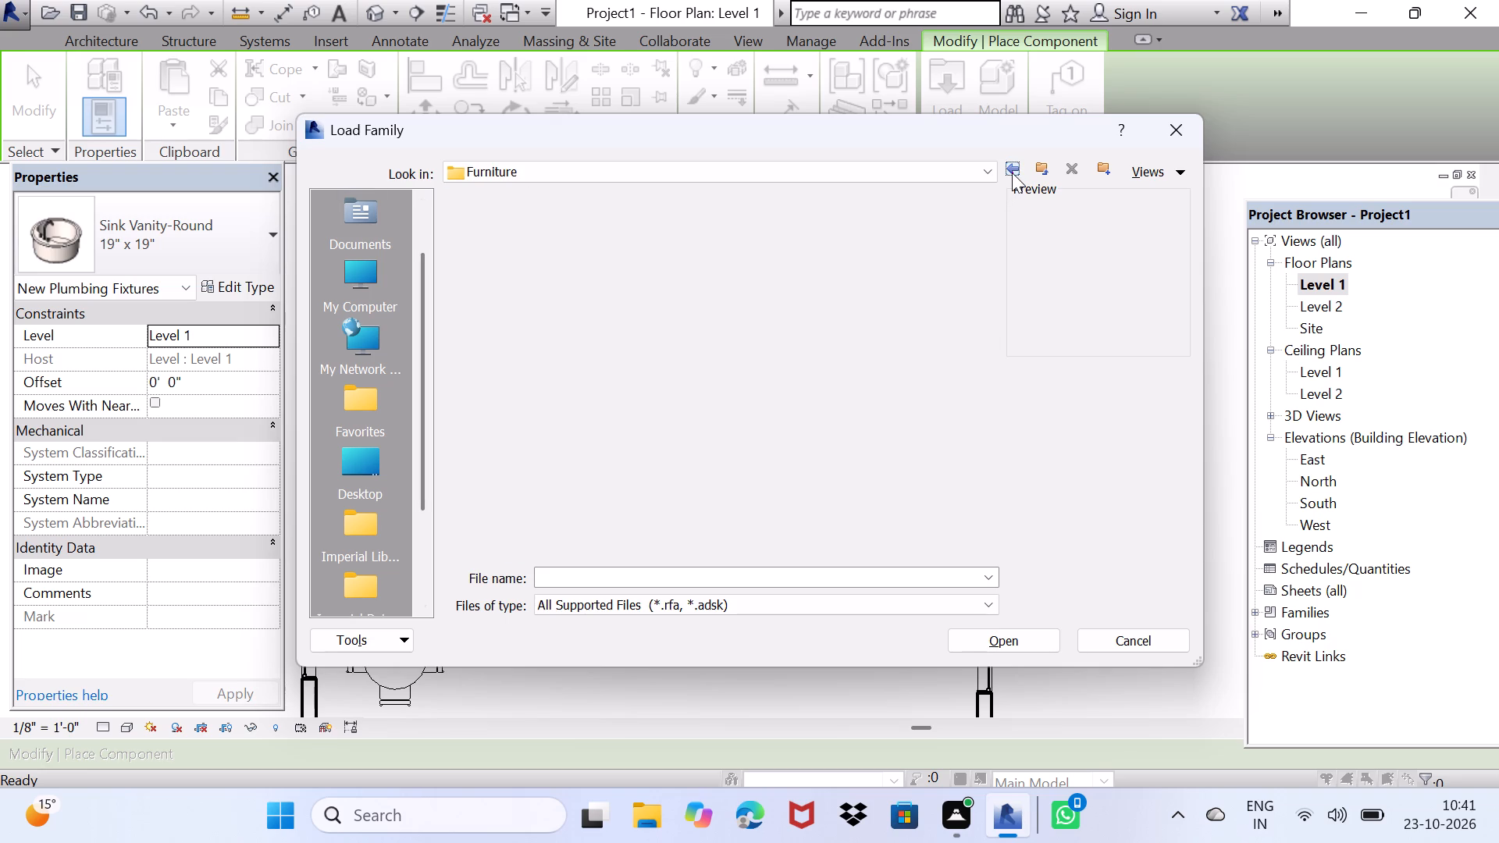
pyautogui.click(1016, 173)
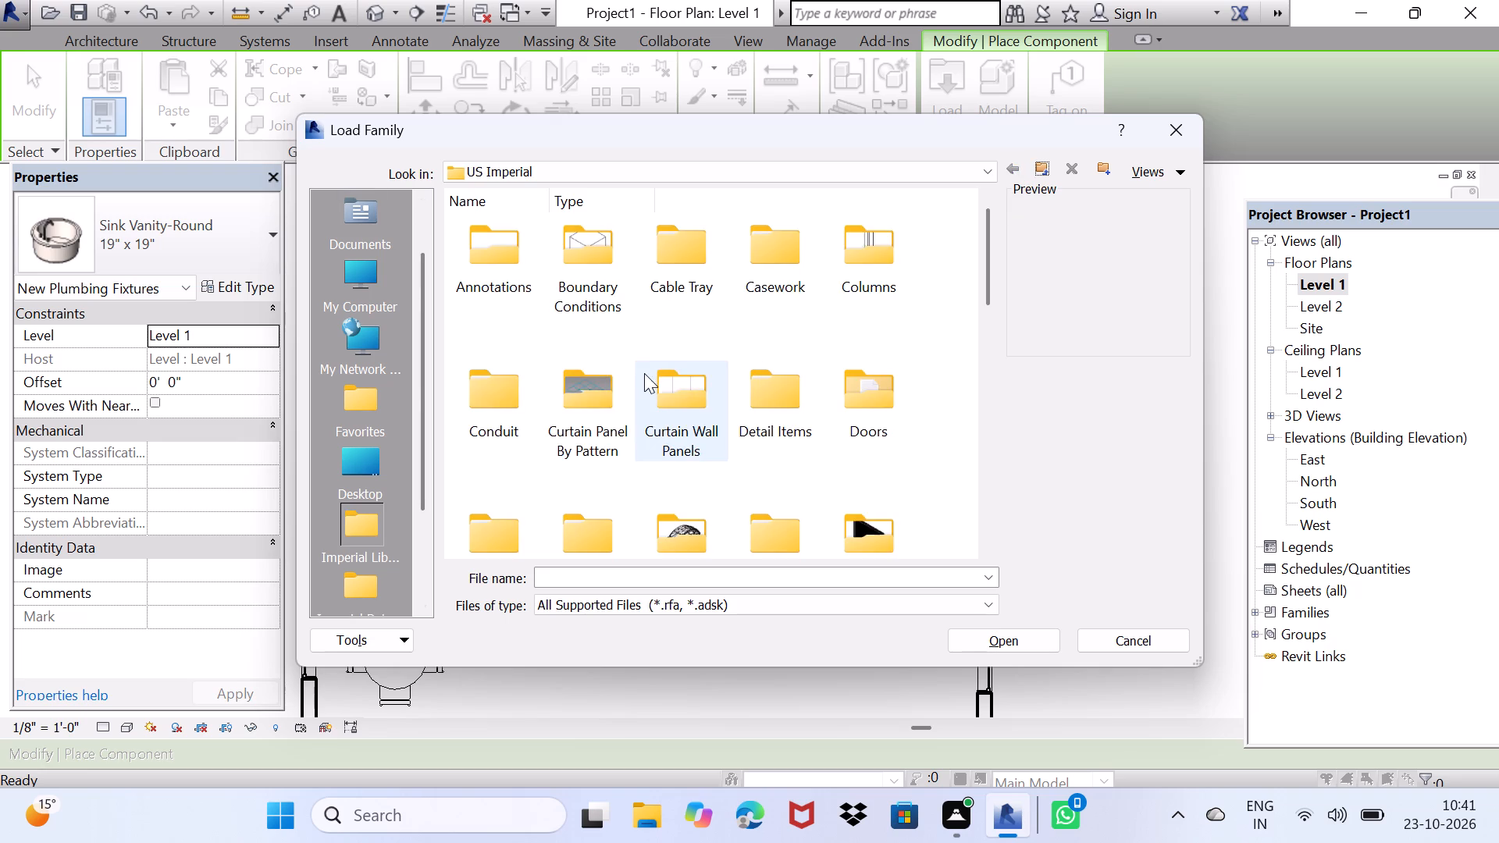
# Load the Toilet-Commercial-Wall-2D family from the Water Closets folder of the US Imperial library's architectural plumbing fixtures.
pyautogui.scroll(-4, 645, 366)
pyautogui.scroll(-1, 589, 393)
pyautogui.scroll(1, 518, 477)
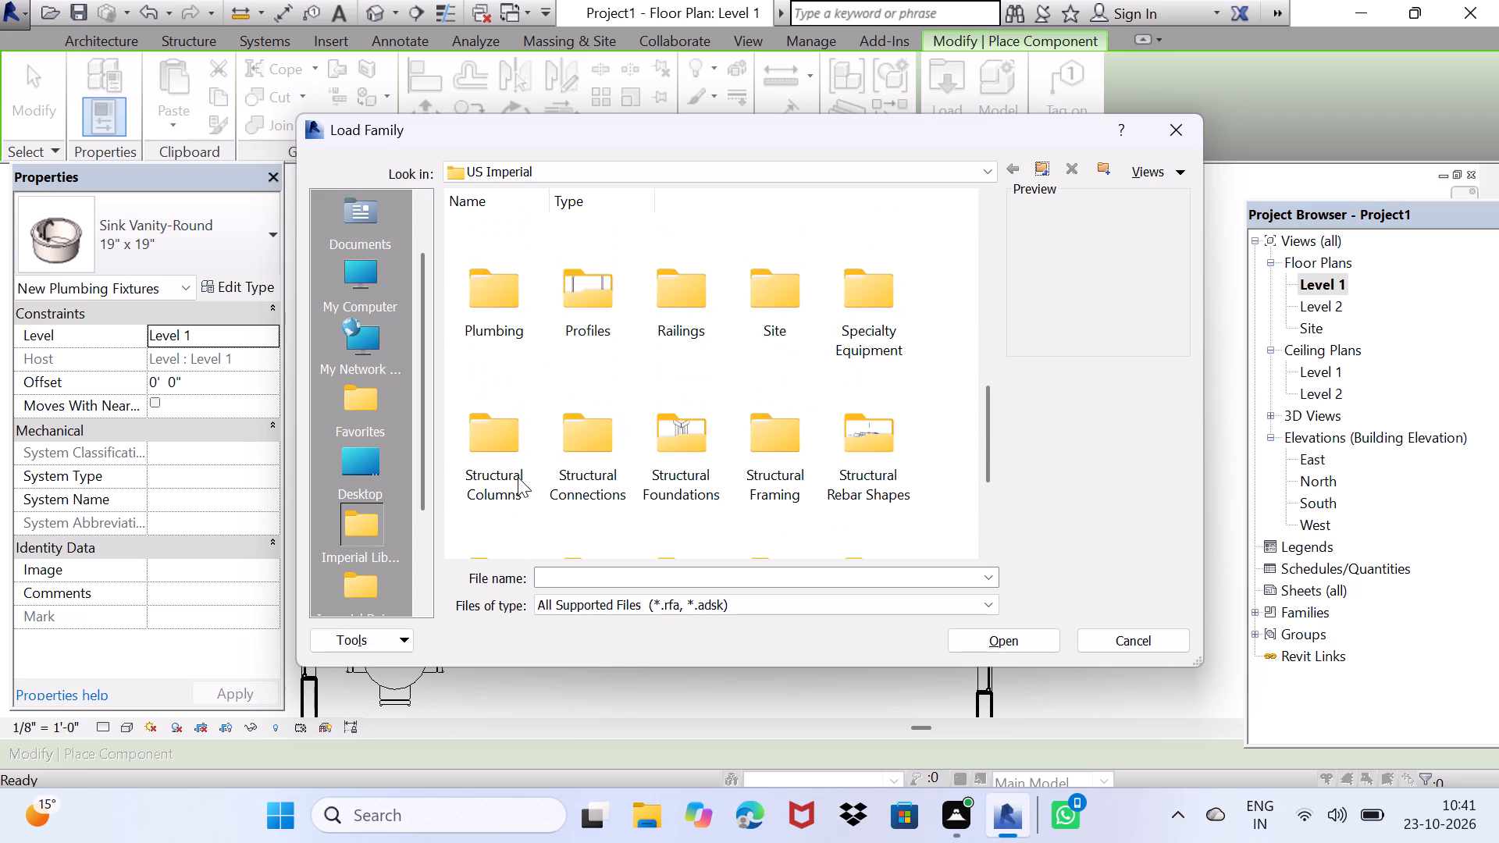
pyautogui.scroll(-2, 518, 477)
pyautogui.scroll(2, 518, 477)
pyautogui.scroll(-1, 479, 444)
pyautogui.doubleClick(504, 326)
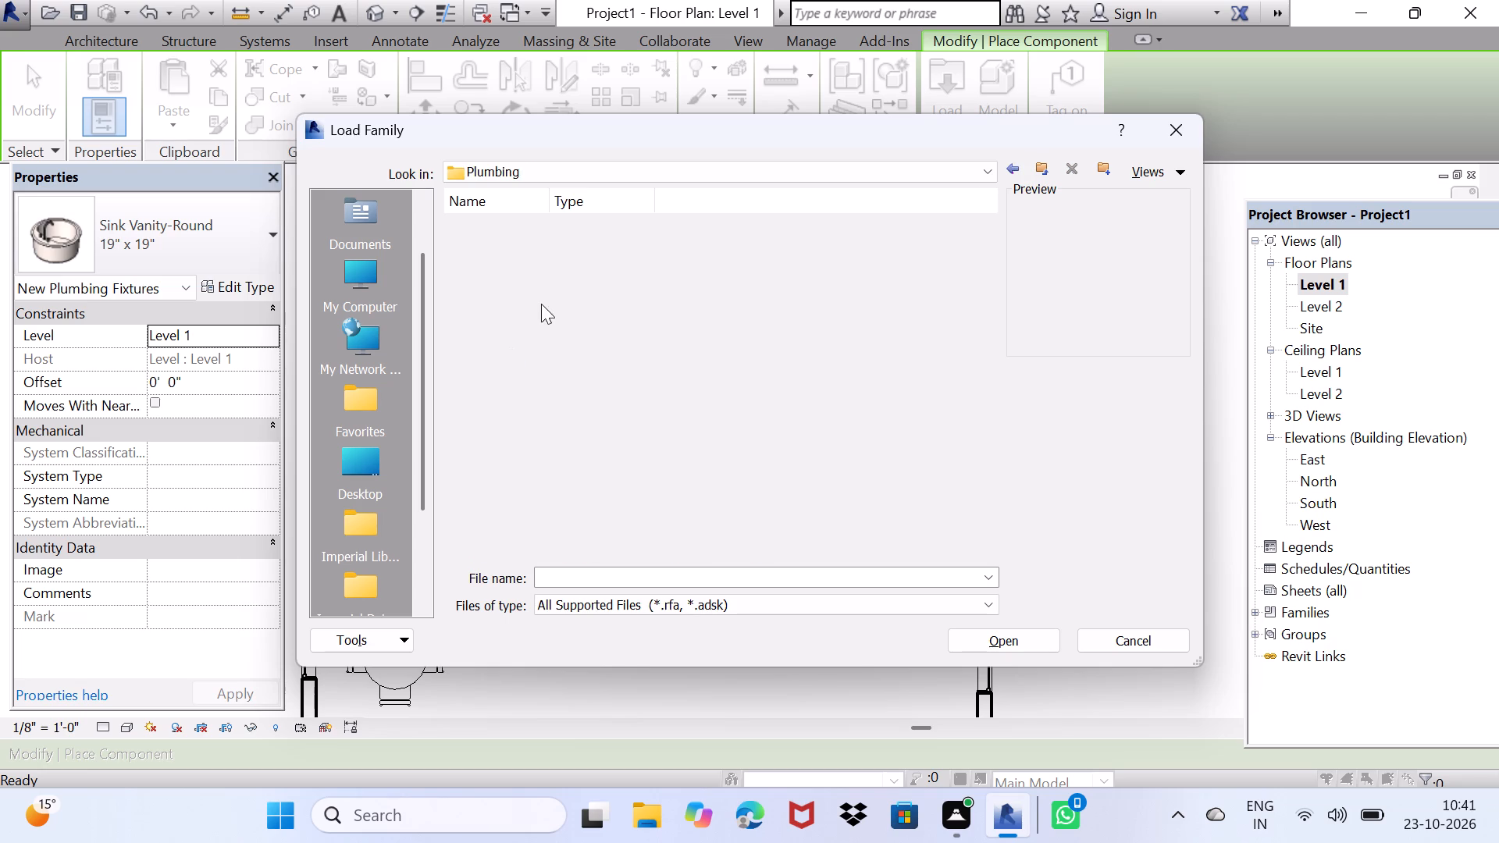
pyautogui.doubleClick(470, 276)
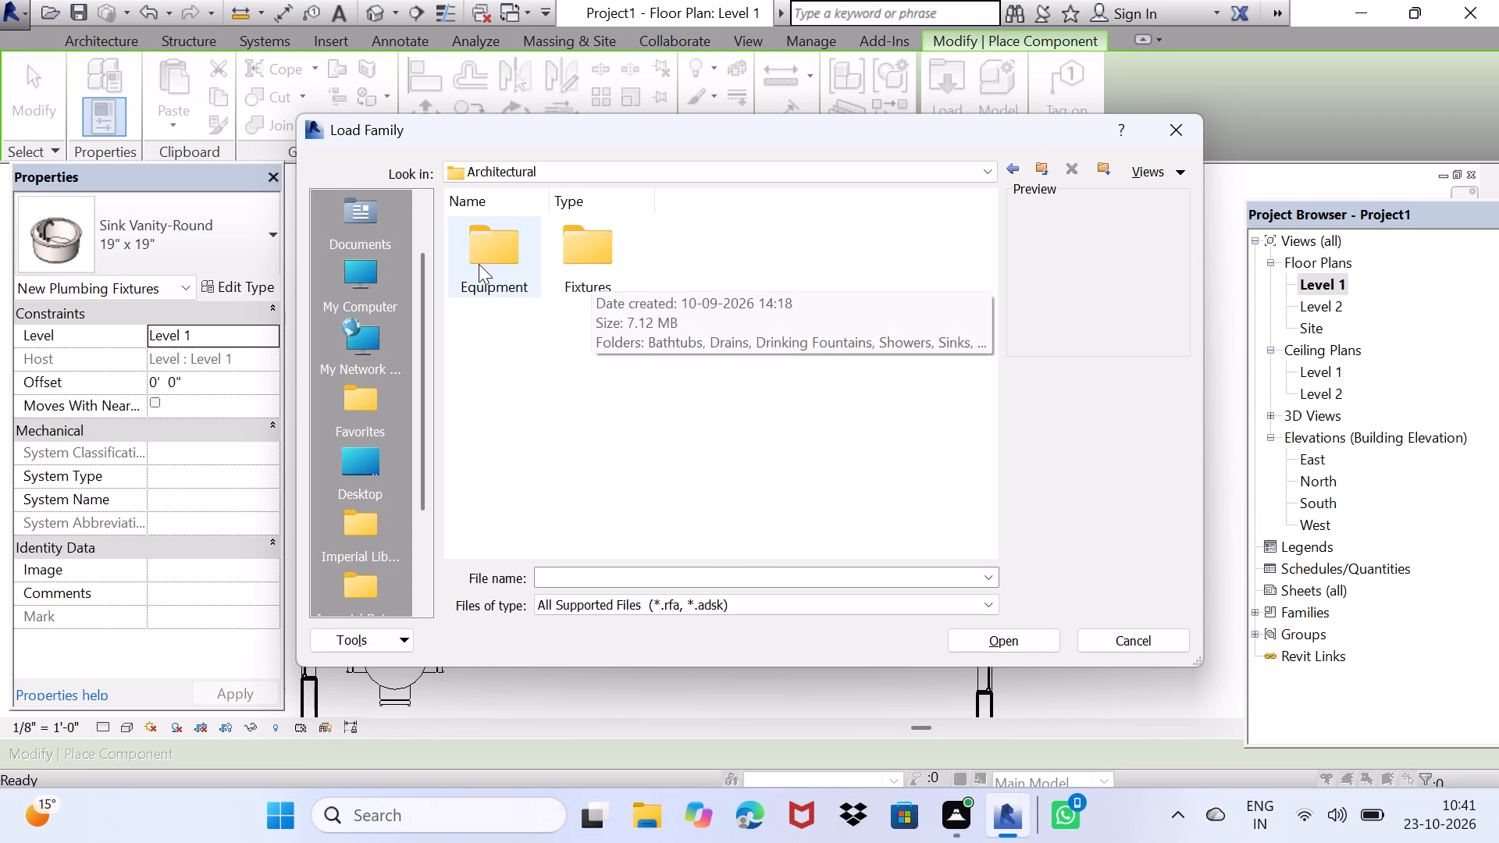
pyautogui.doubleClick(517, 263)
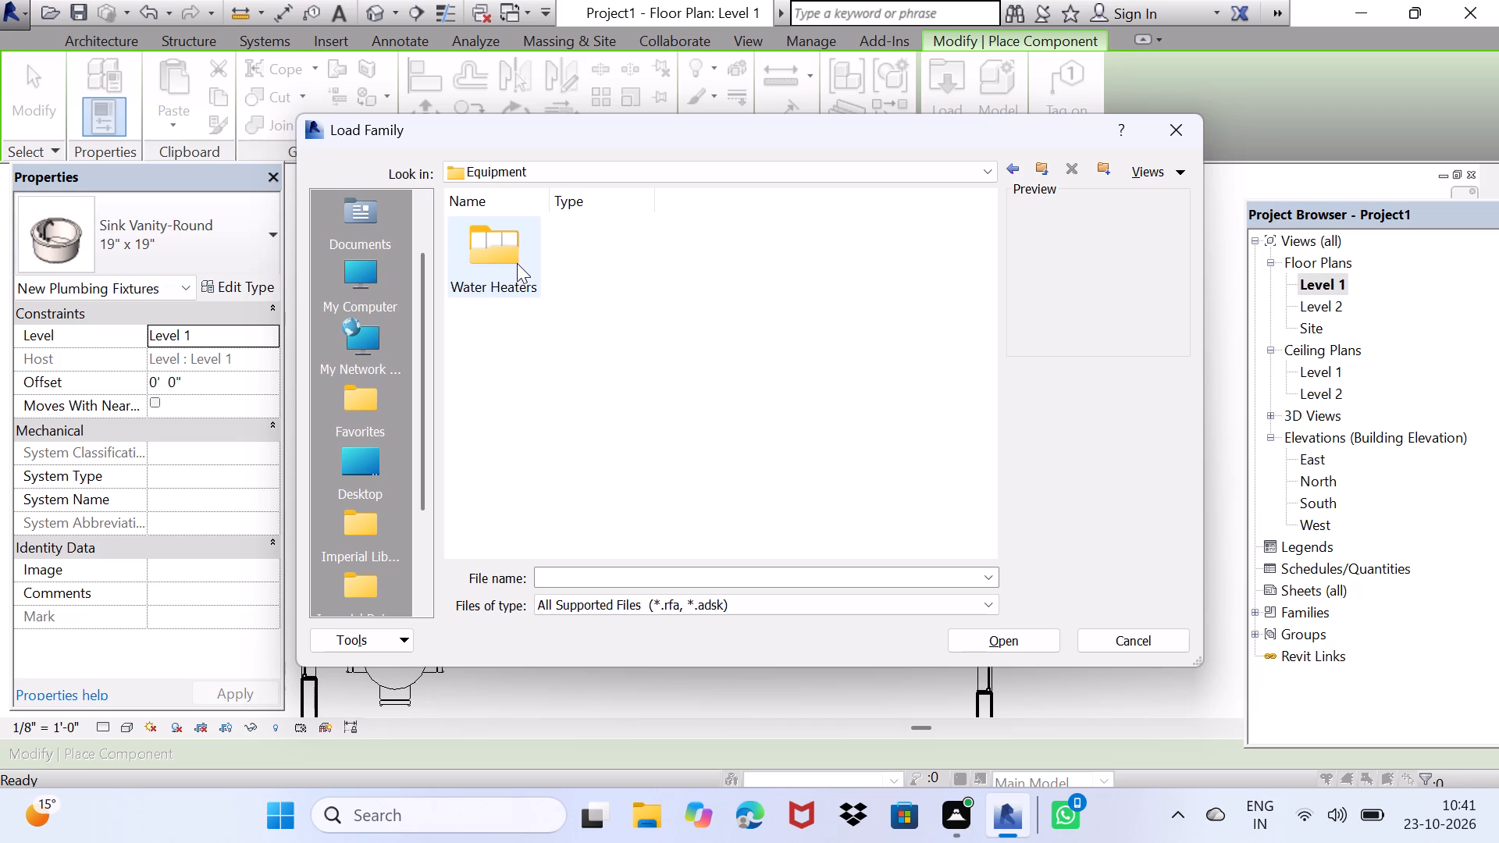
pyautogui.doubleClick(502, 268)
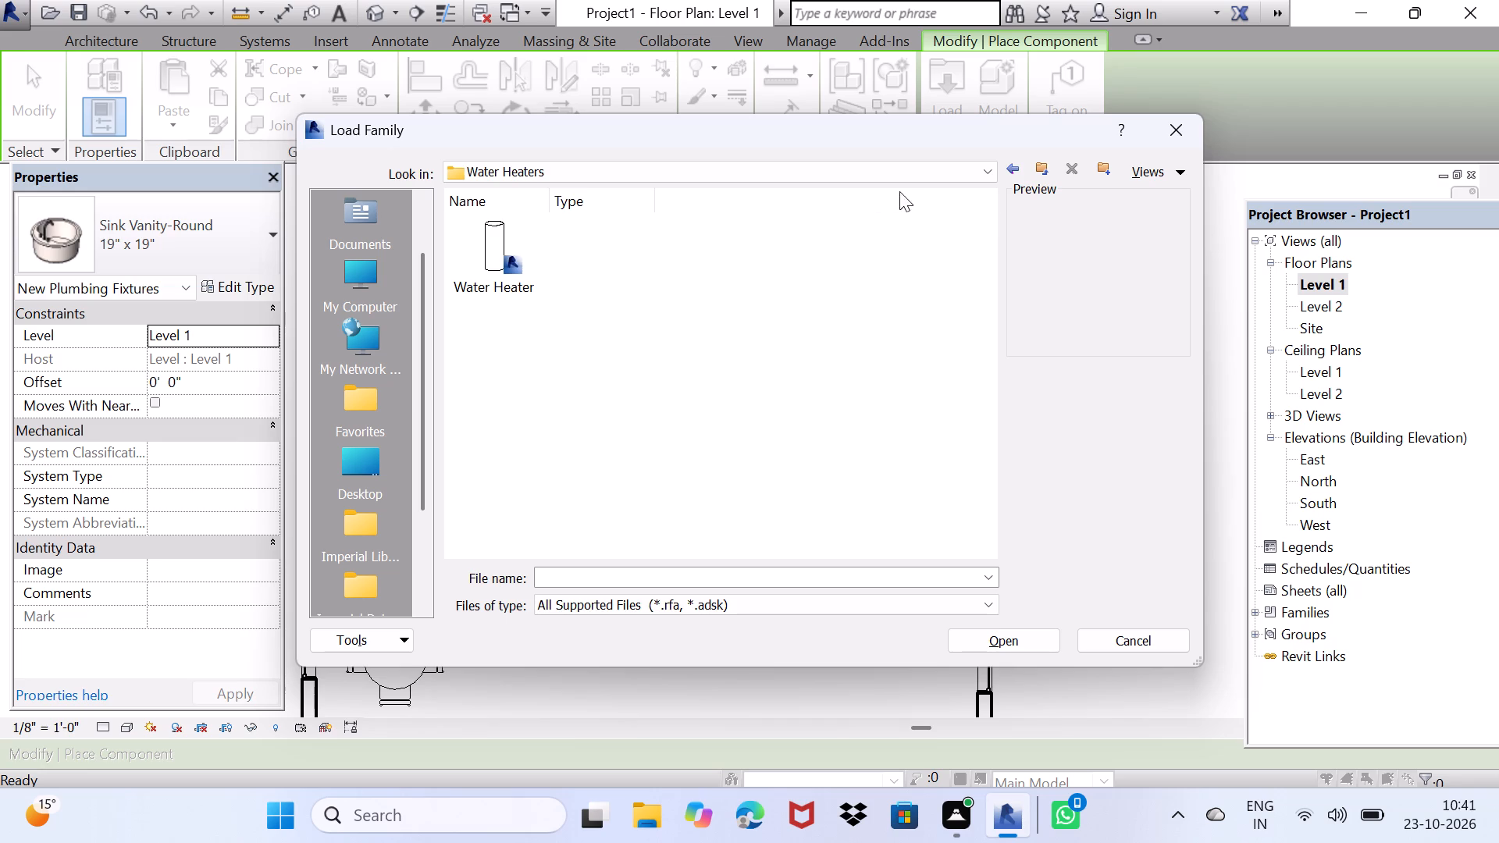
pyautogui.click(1009, 163)
pyautogui.click(1009, 163)
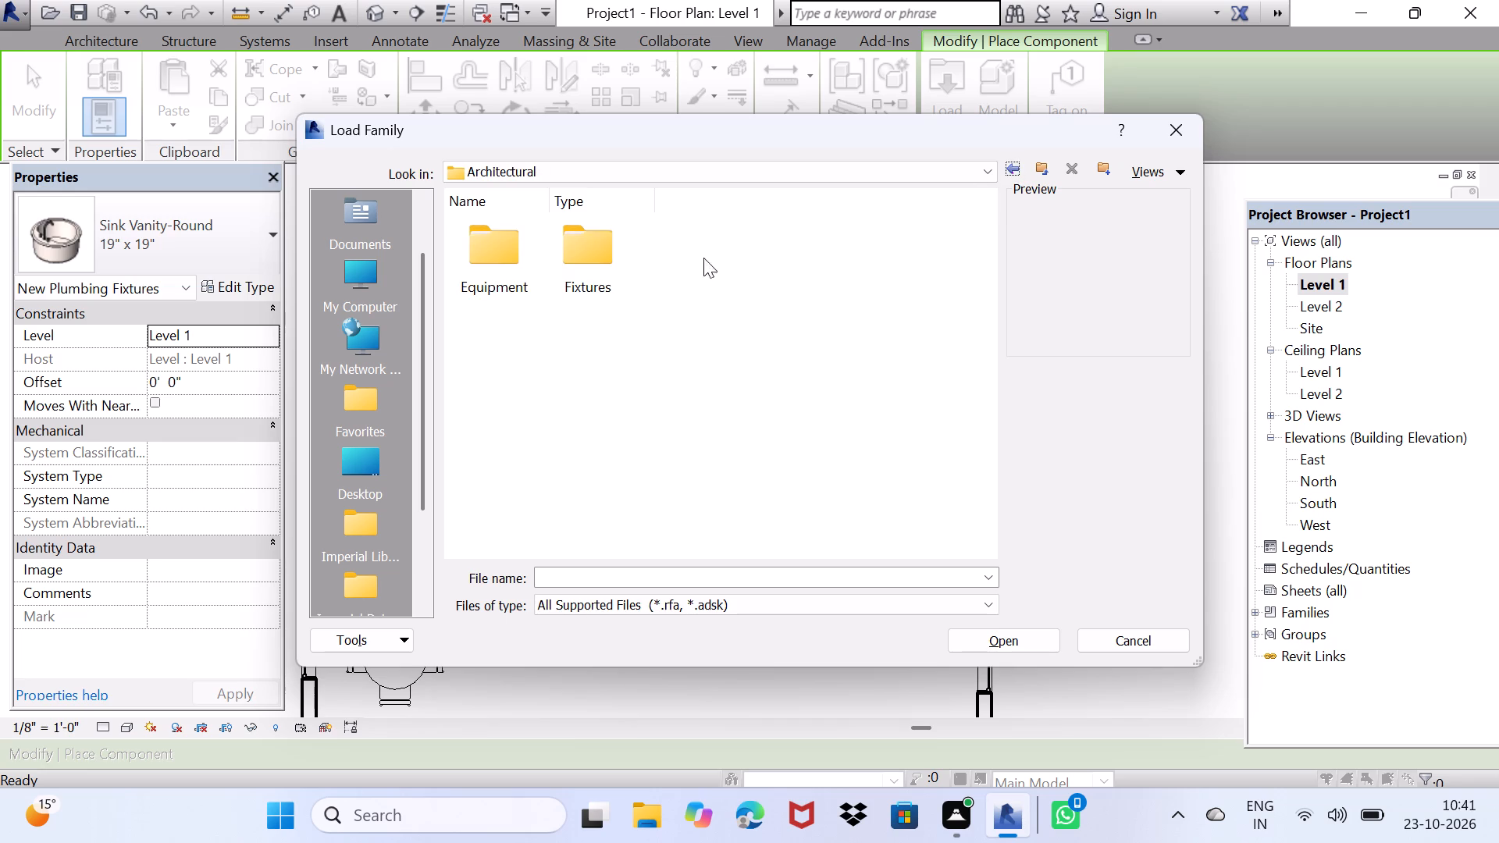
pyautogui.doubleClick(589, 263)
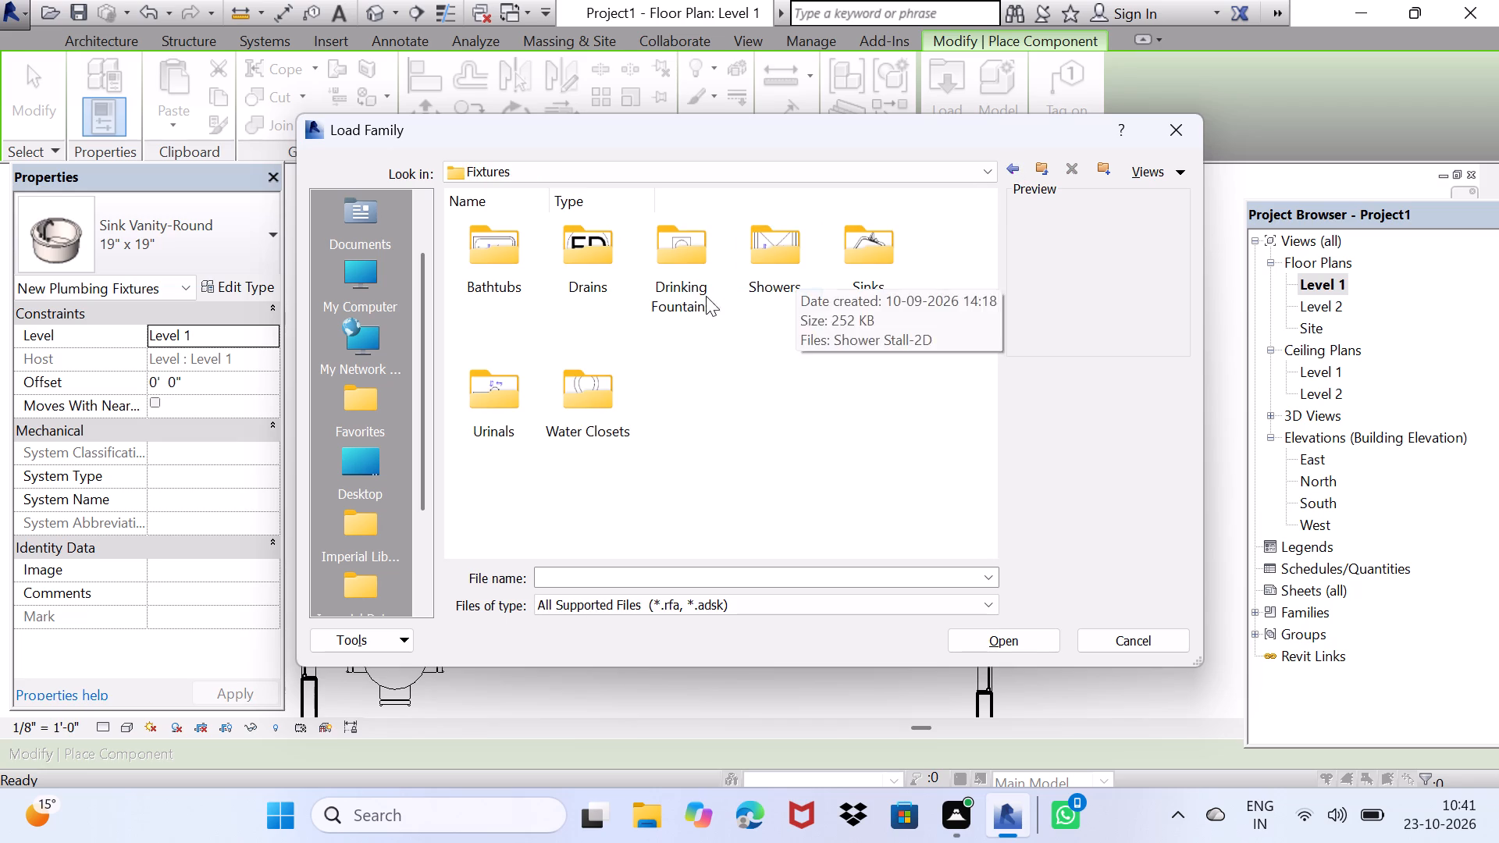
pyautogui.doubleClick(597, 382)
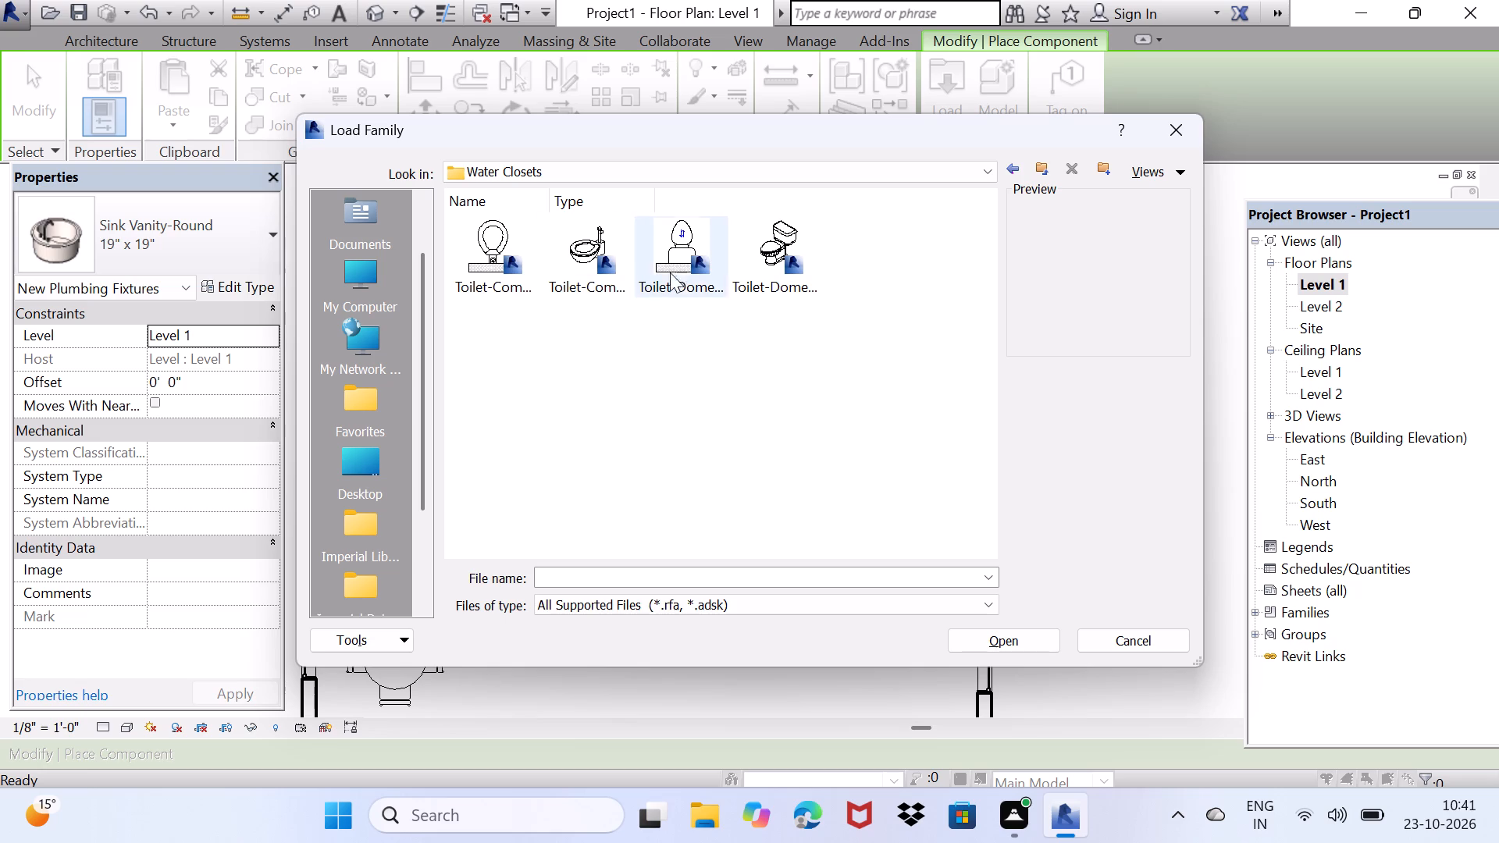
pyautogui.click(497, 276)
pyautogui.click(1012, 652)
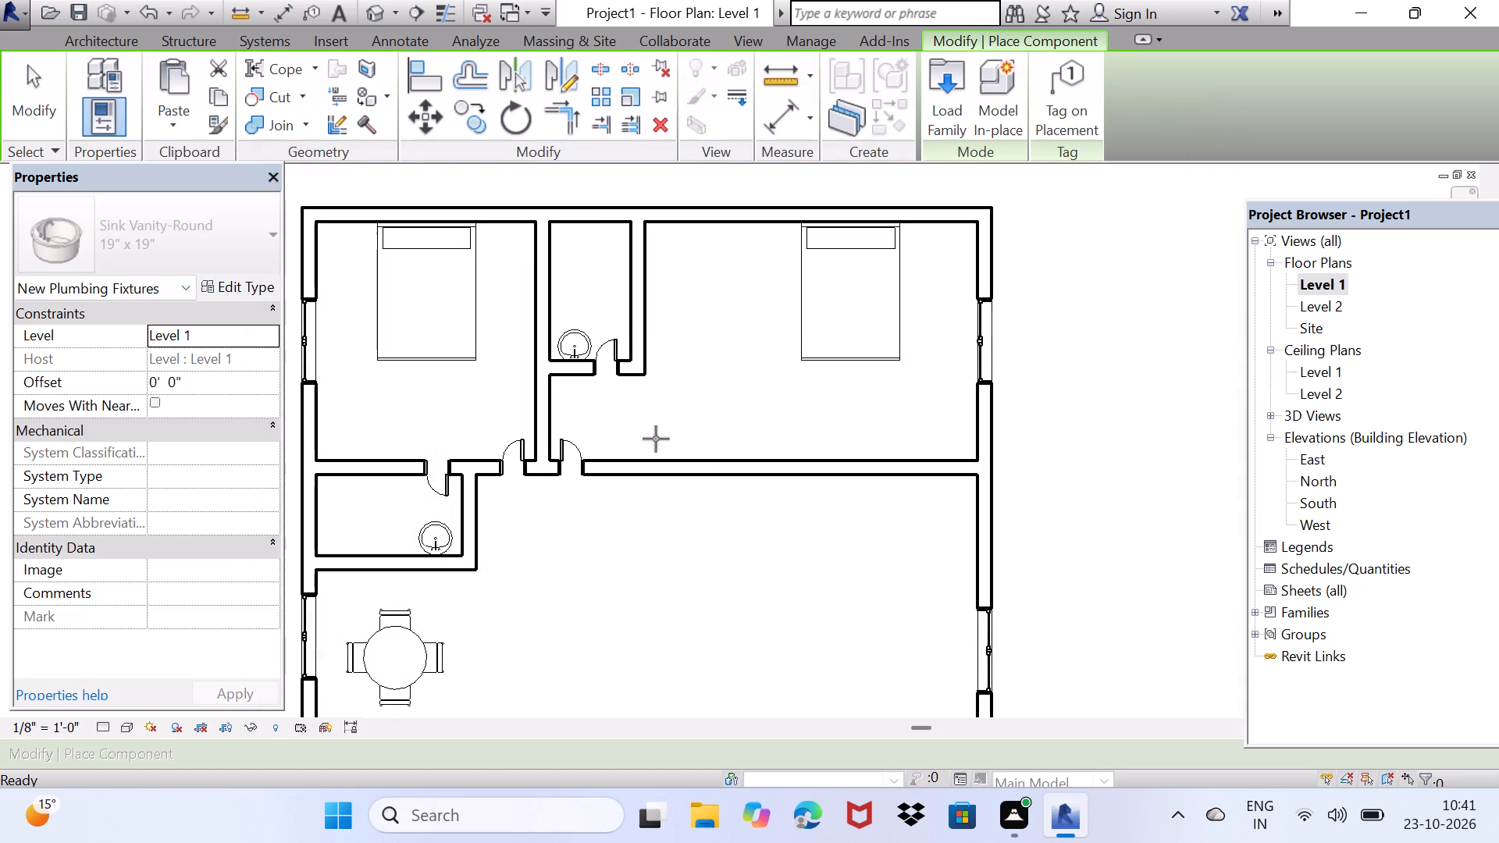
# Place toilets on the upper bathroom's left wall, 3' 7 1/2" from its upper wall, and the left bathroom's lower wall, 3' 0" from its left wall.
pyautogui.click(554, 282)
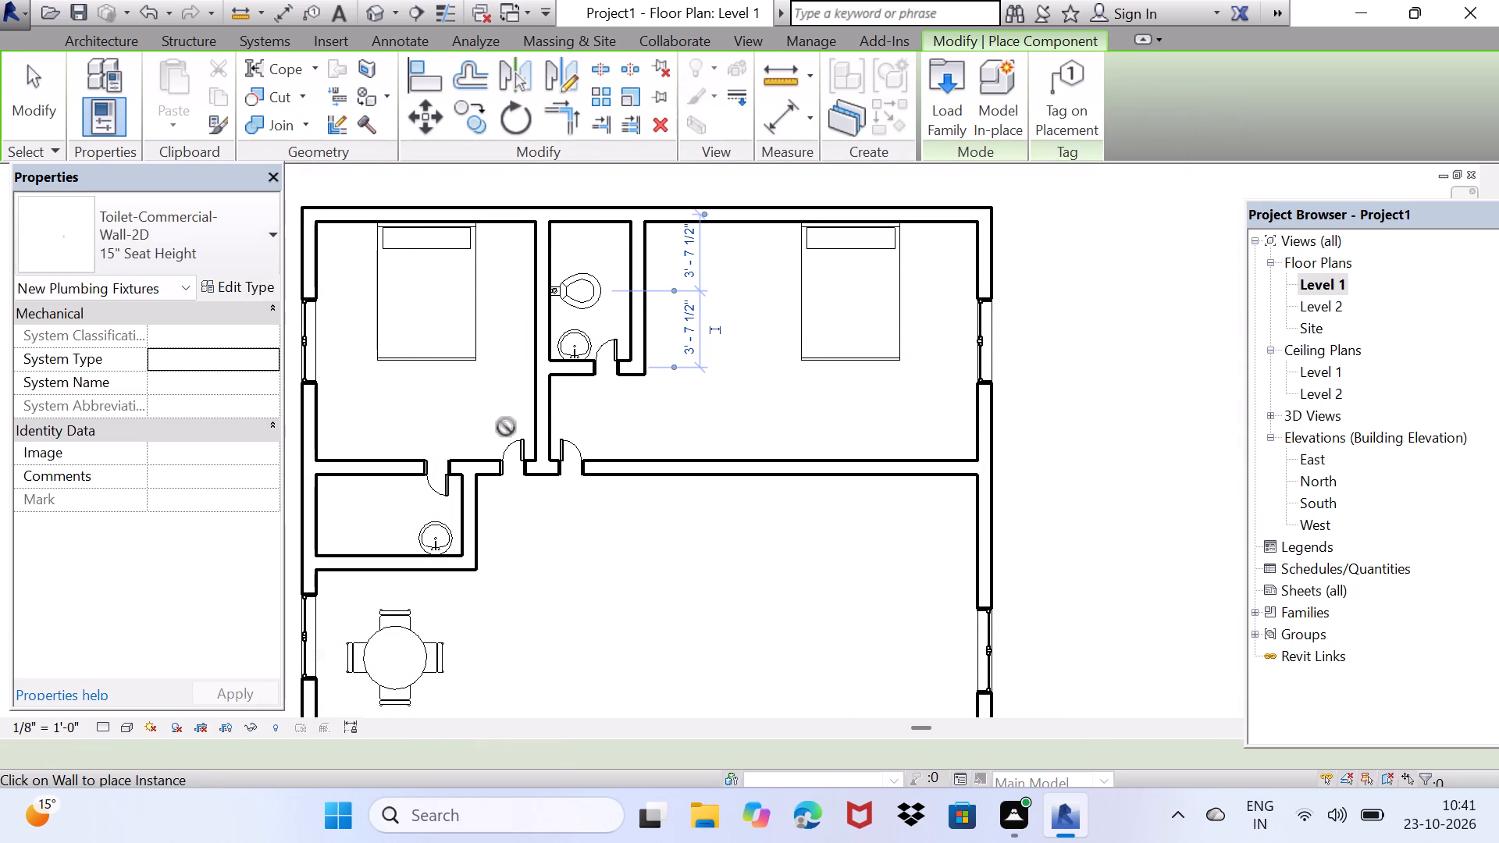
pyautogui.moveTo(501, 463); pyautogui.dragTo(625, 151, button='middle')
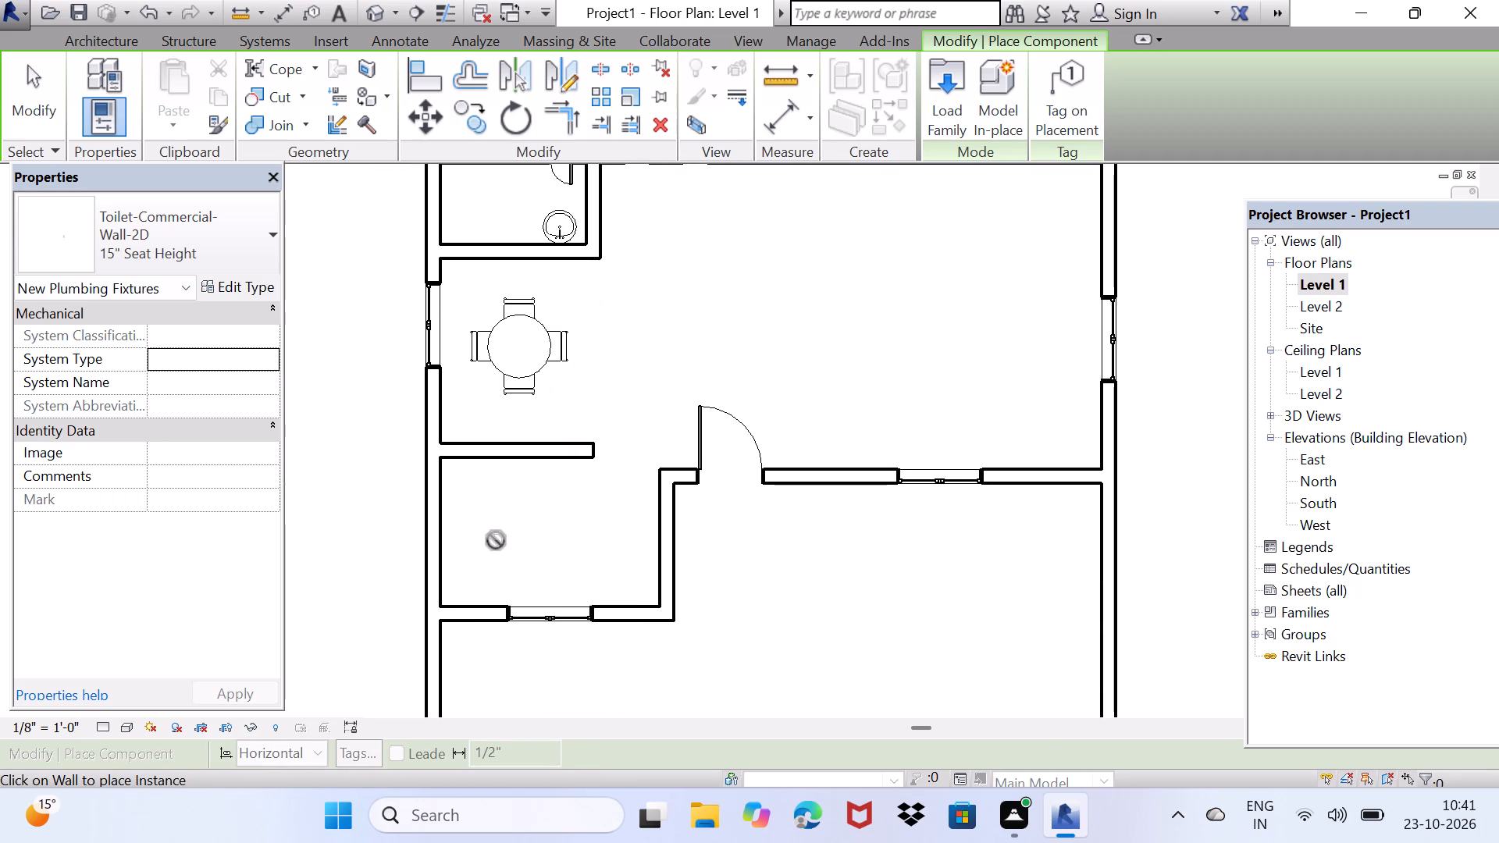
pyautogui.moveTo(525, 336); pyautogui.dragTo(504, 614, button='middle')
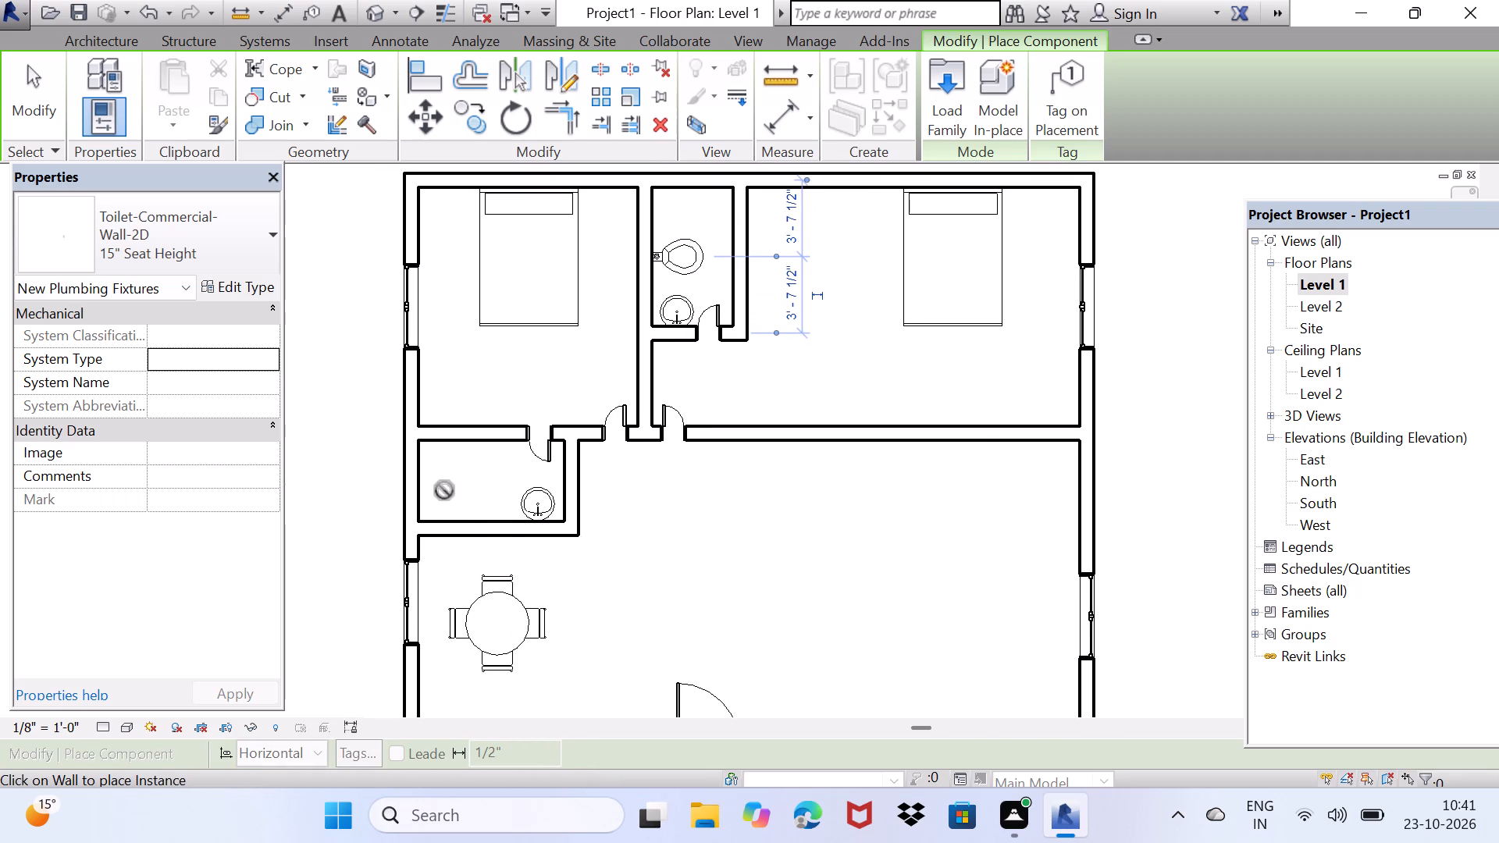
pyautogui.press('space')
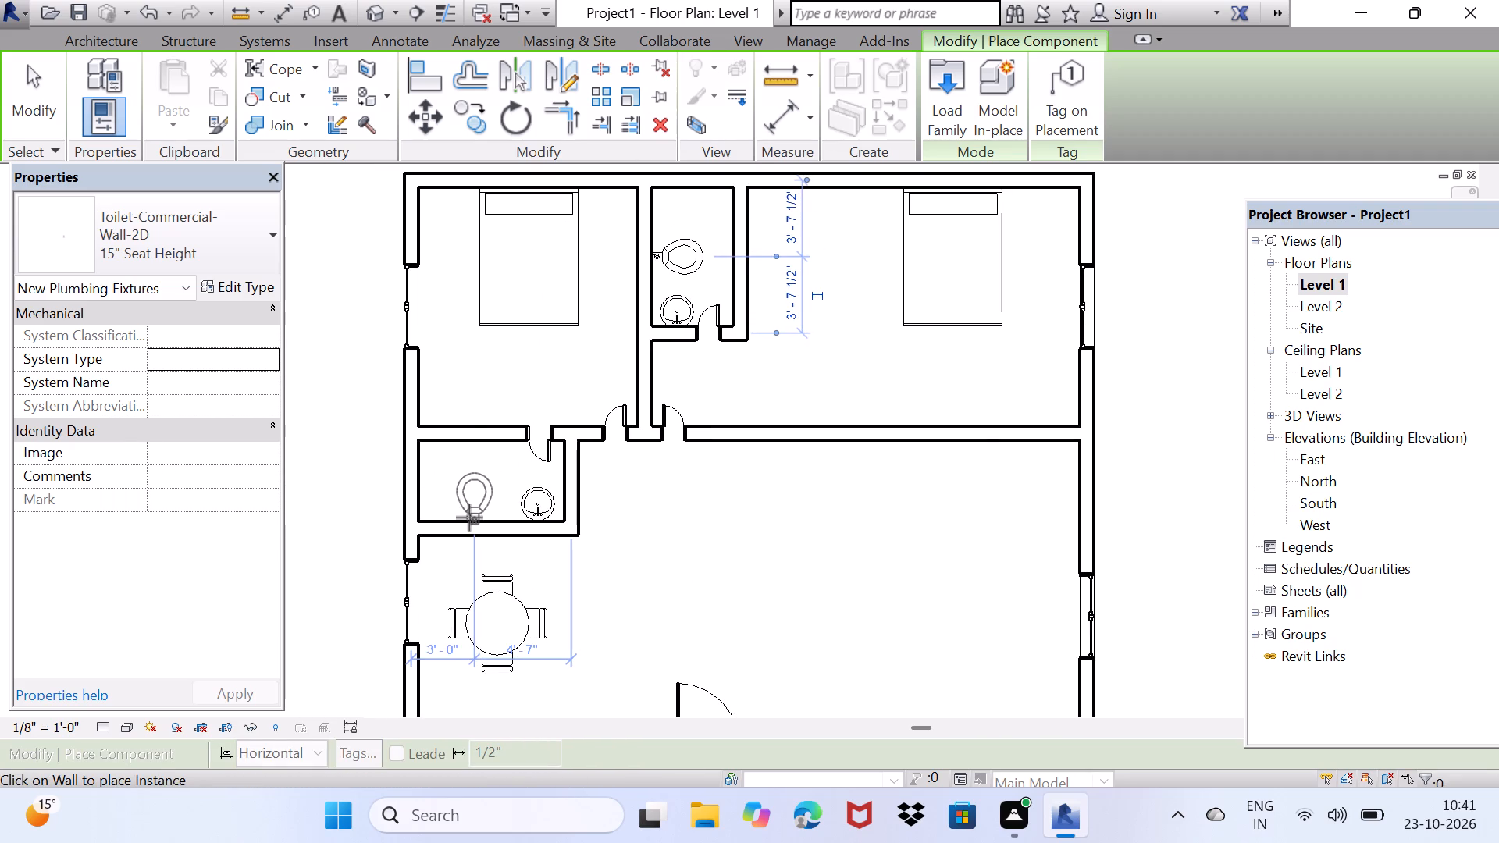
pyautogui.click(469, 518)
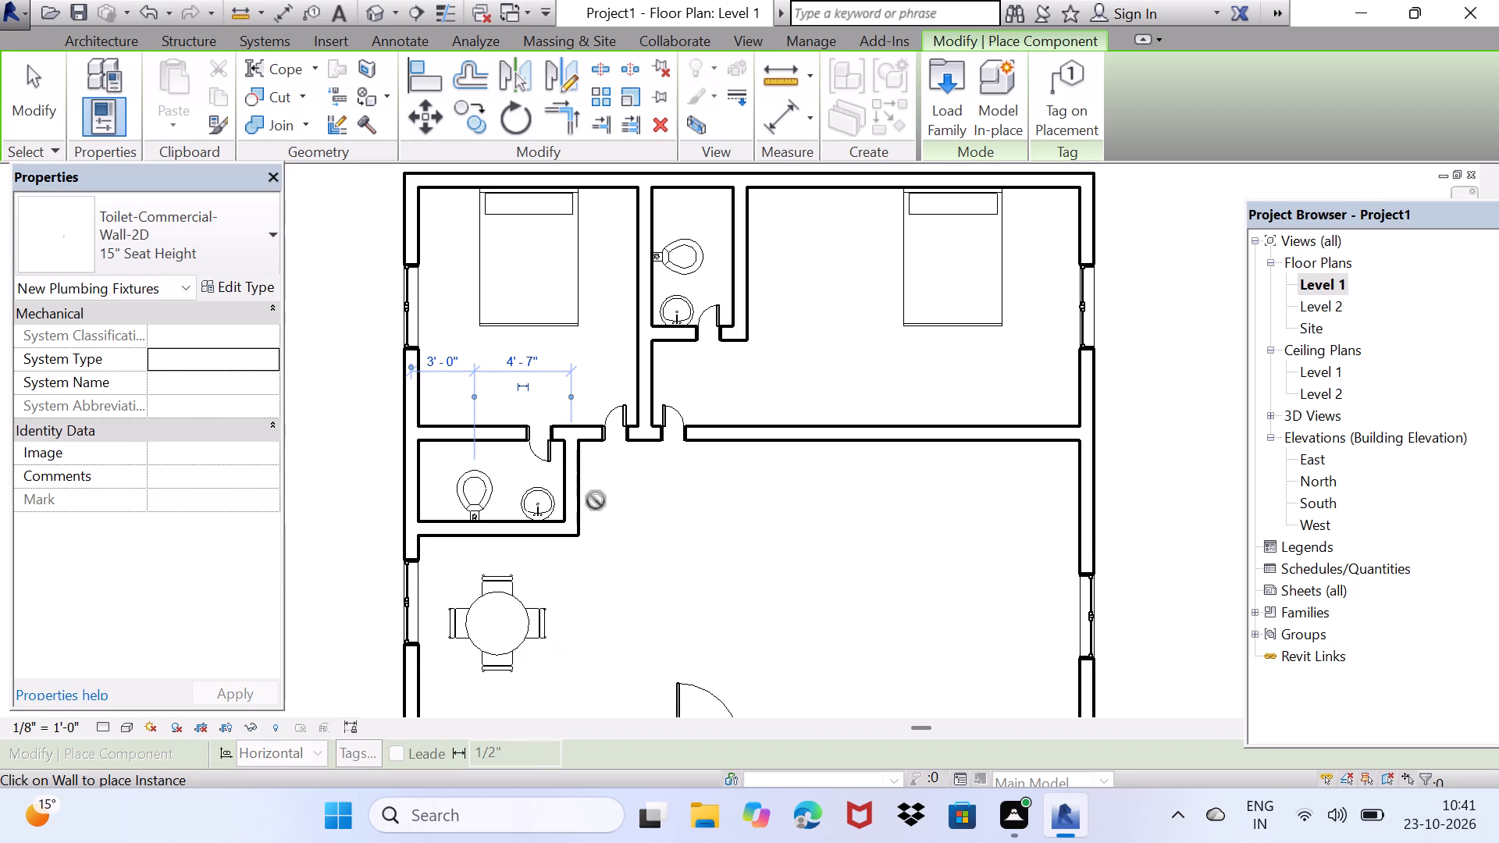
pyautogui.press('Escape')
pyautogui.scroll(-2, 539, 567)
pyautogui.press('Escape')
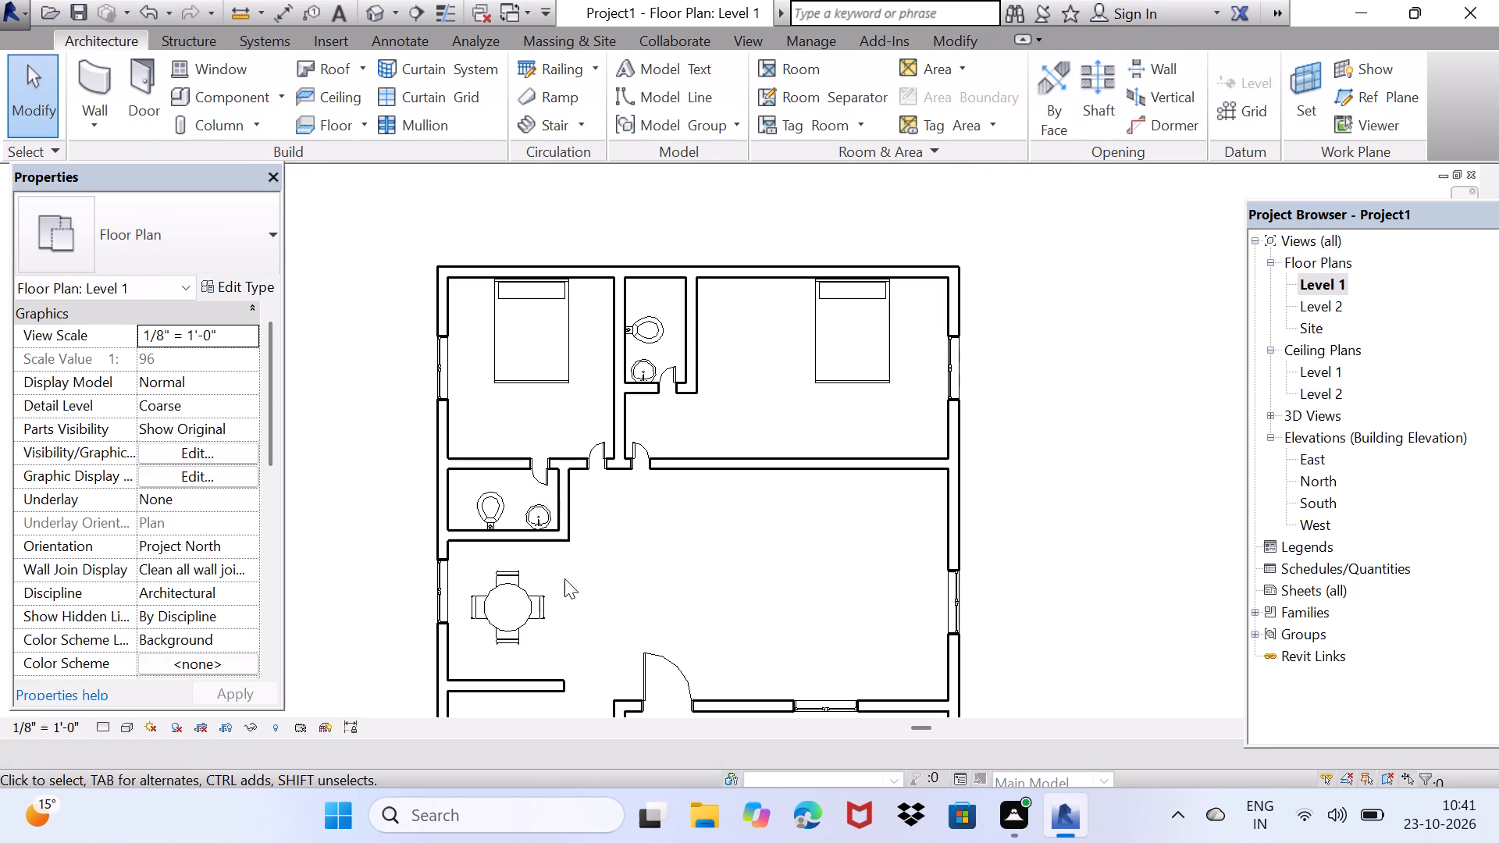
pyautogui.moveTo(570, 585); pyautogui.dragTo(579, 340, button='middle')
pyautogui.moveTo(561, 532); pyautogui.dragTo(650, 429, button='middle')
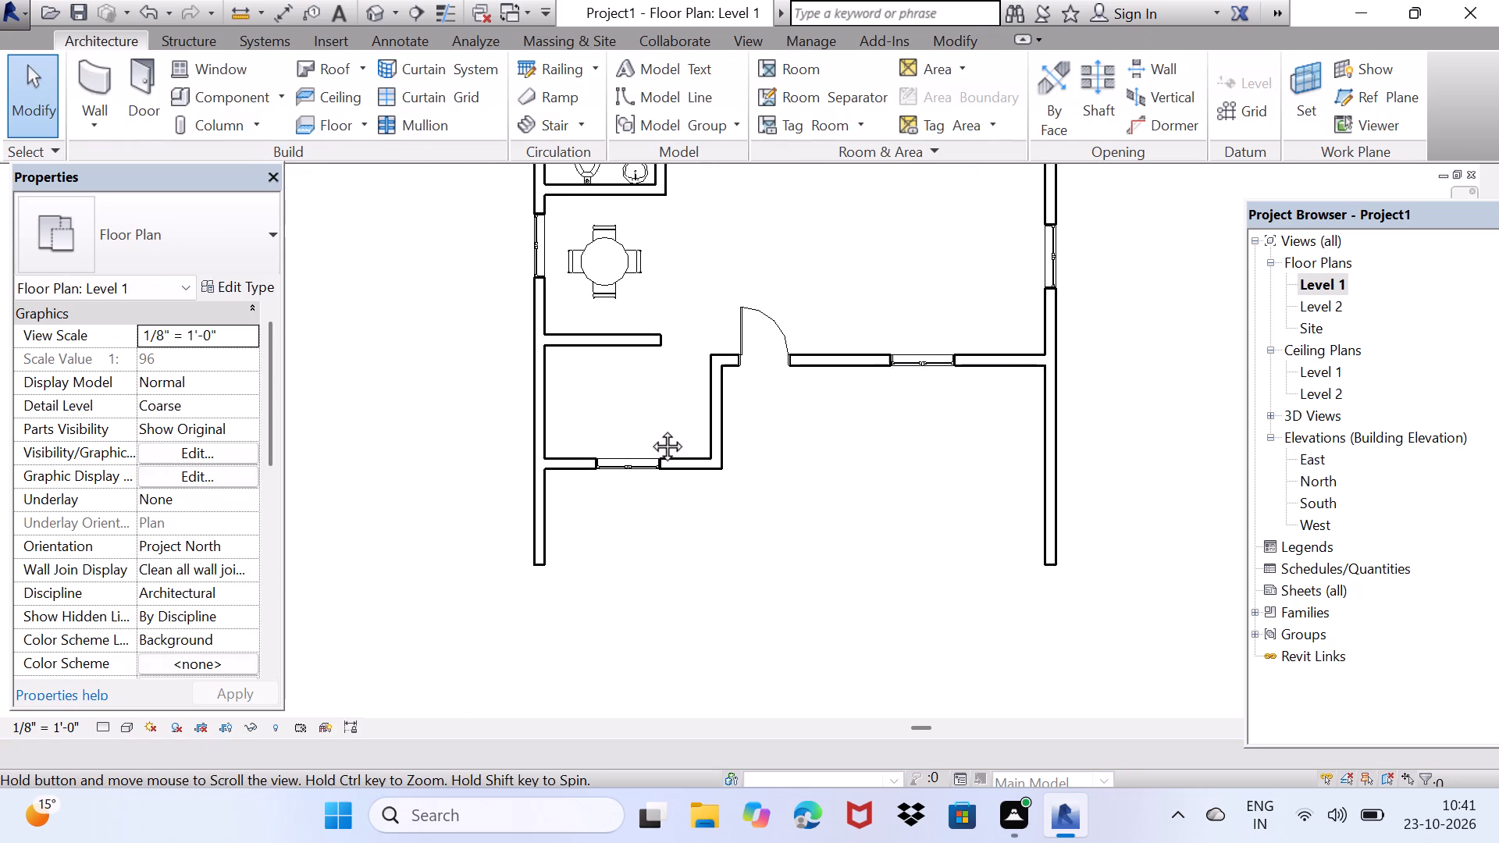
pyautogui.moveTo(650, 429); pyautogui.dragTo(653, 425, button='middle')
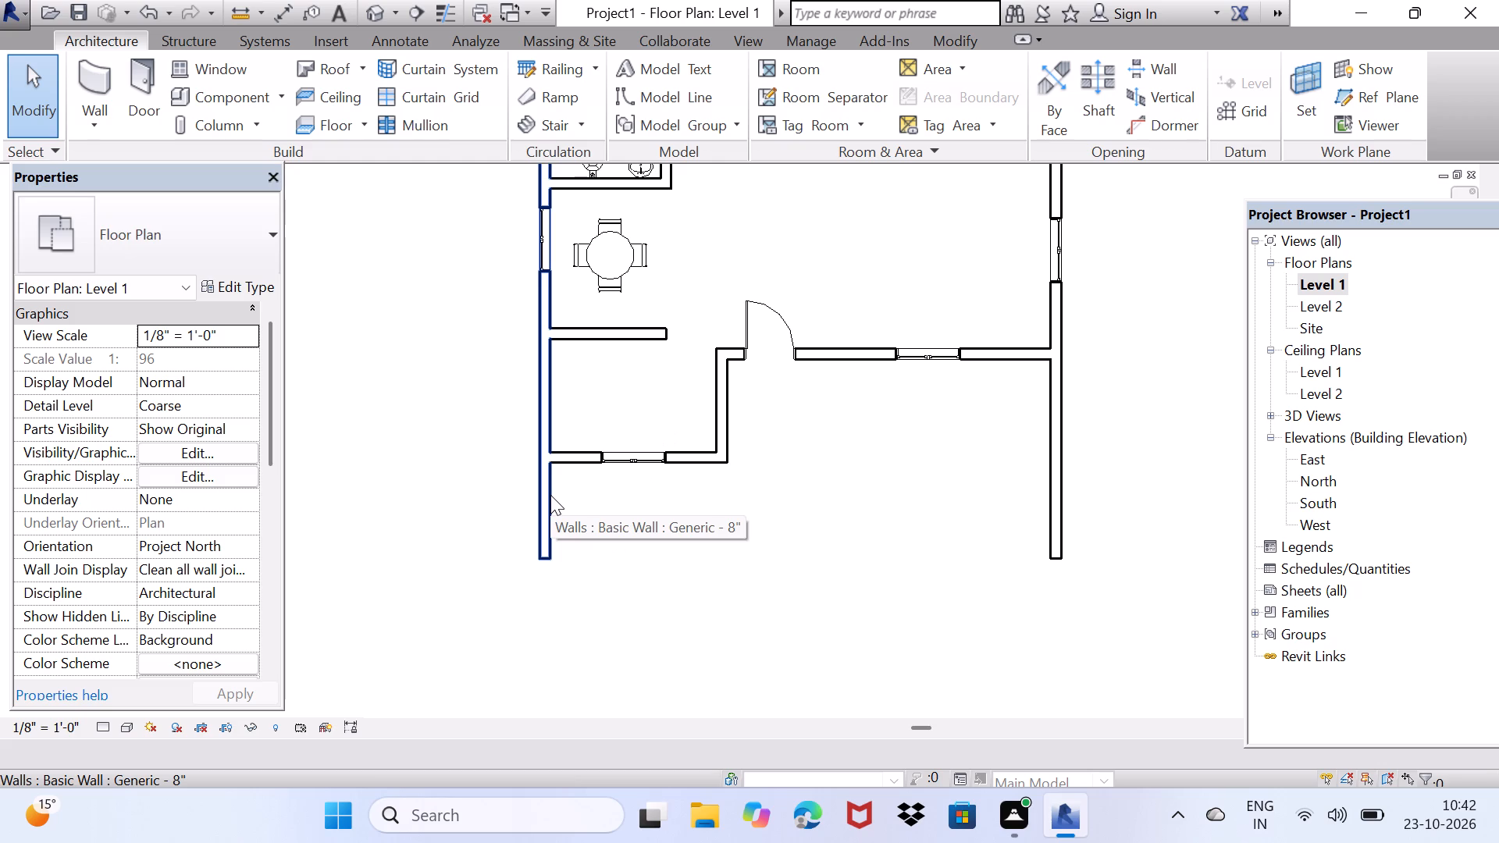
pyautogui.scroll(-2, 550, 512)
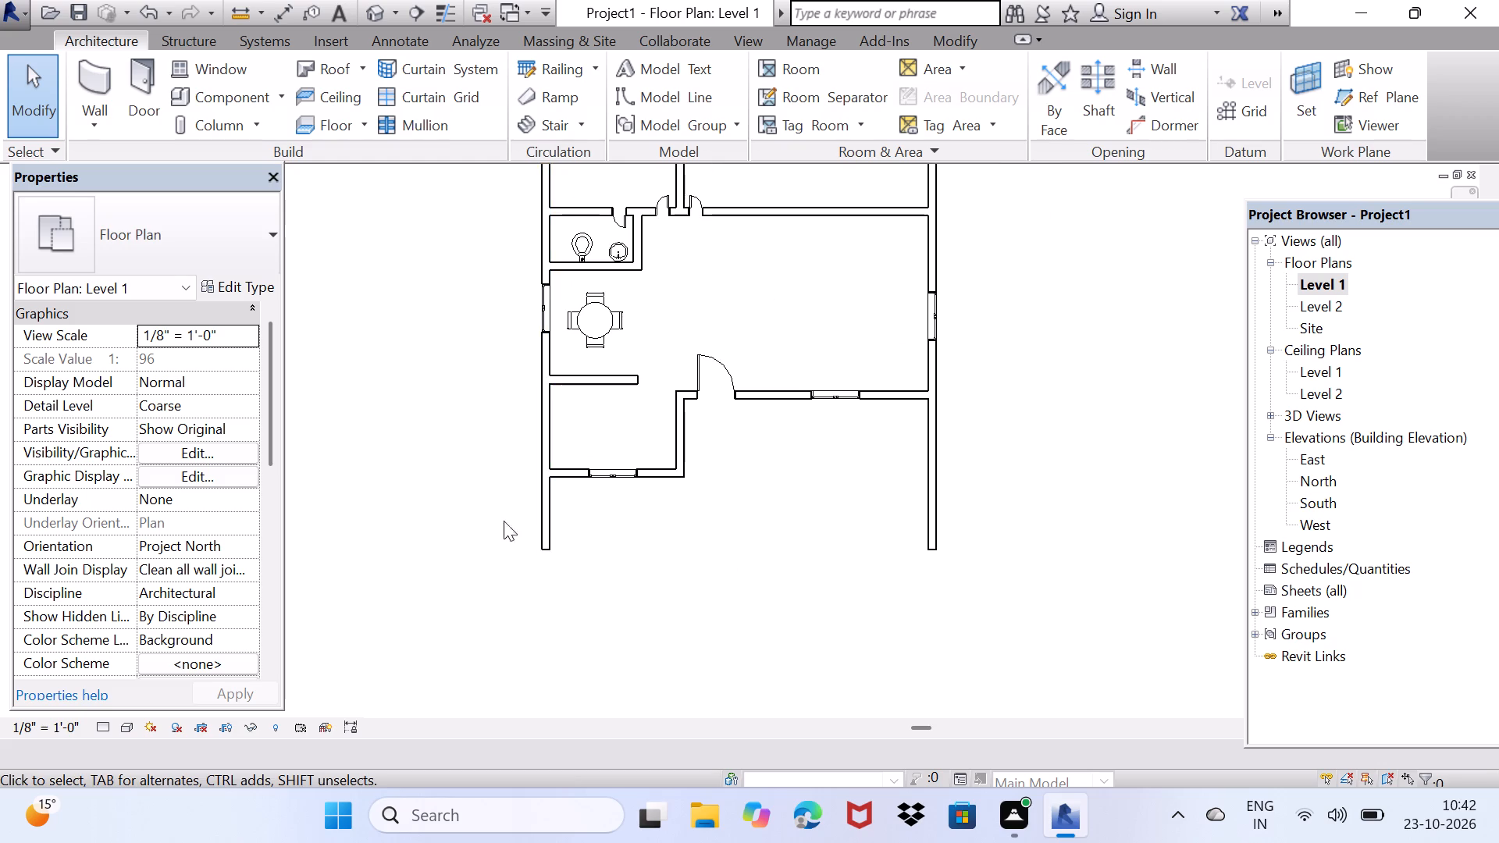
# Start loading another component family and look through the US Imperial library's Structural Trusses and Structural Rebar Shapes folders.
pyautogui.scroll(-1, 490, 520)
pyautogui.moveTo(477, 498); pyautogui.dragTo(507, 506, button='middle')
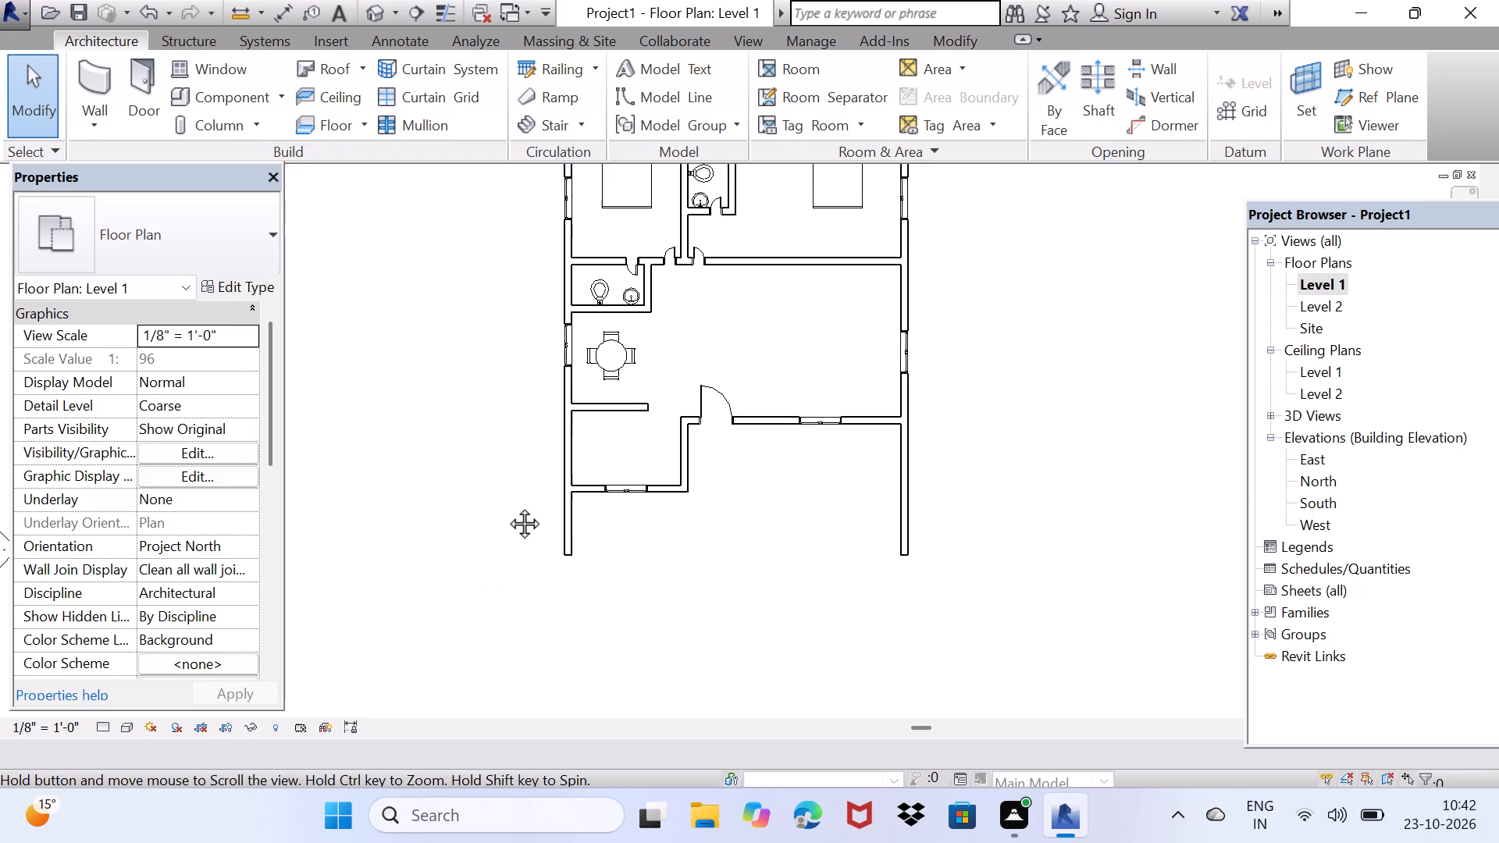
pyautogui.moveTo(507, 506); pyautogui.dragTo(519, 543, button='middle')
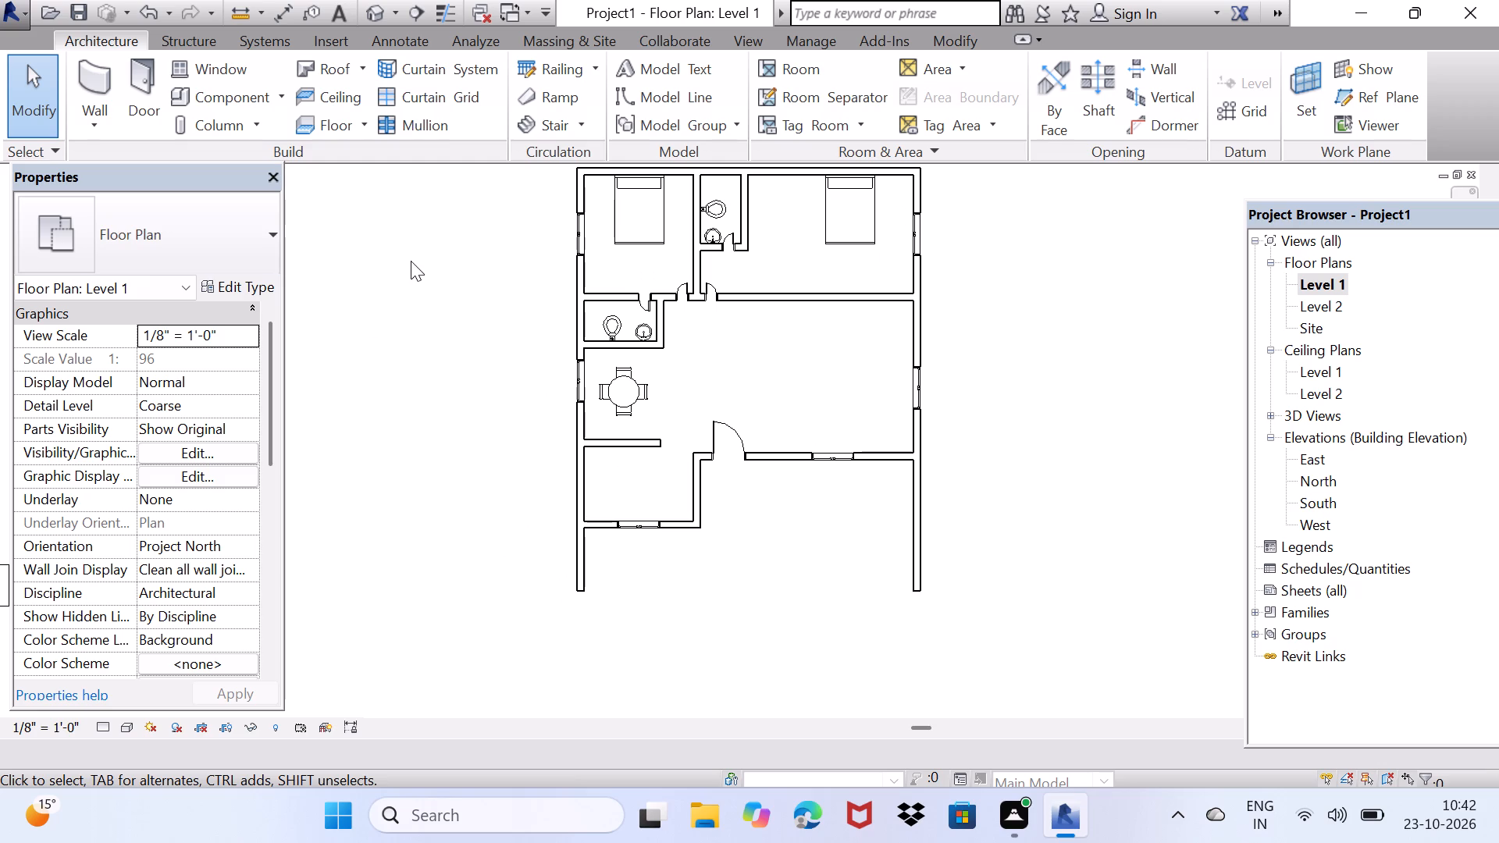
pyautogui.doubleClick(220, 92)
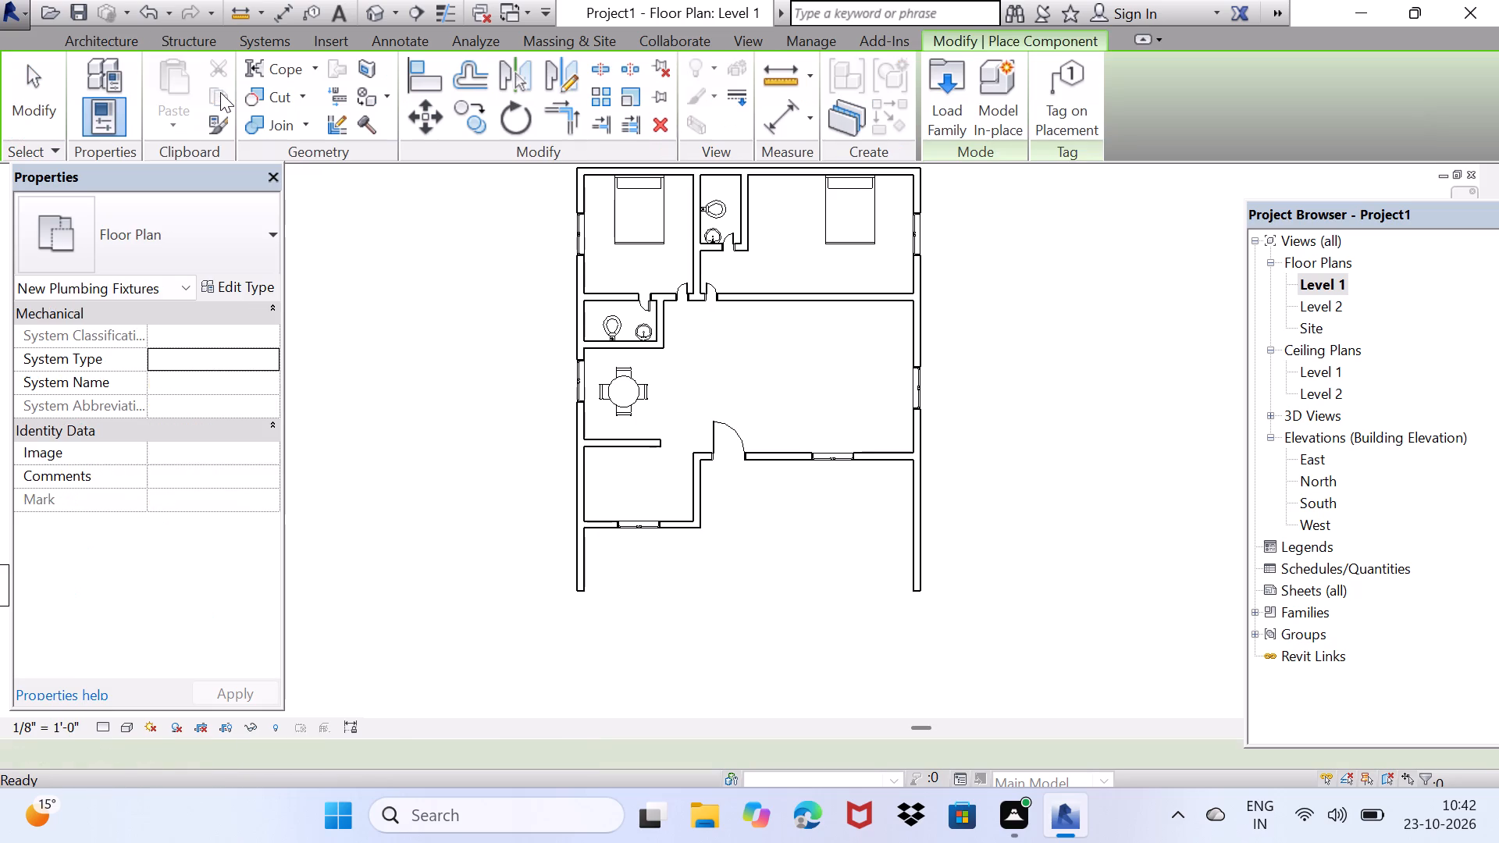
pyautogui.doubleClick(930, 59)
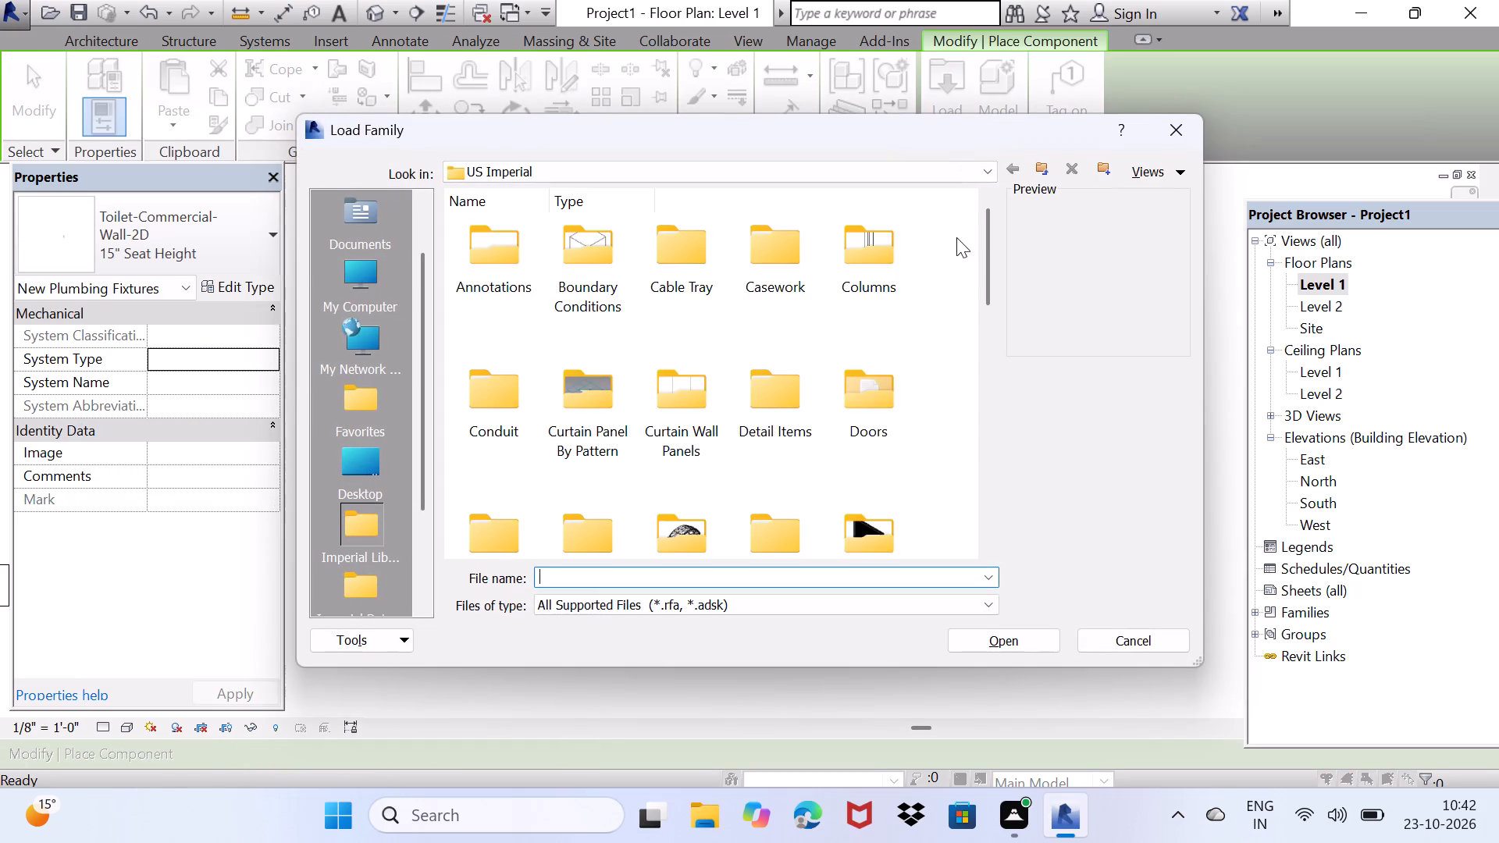
pyautogui.scroll(-4, 696, 382)
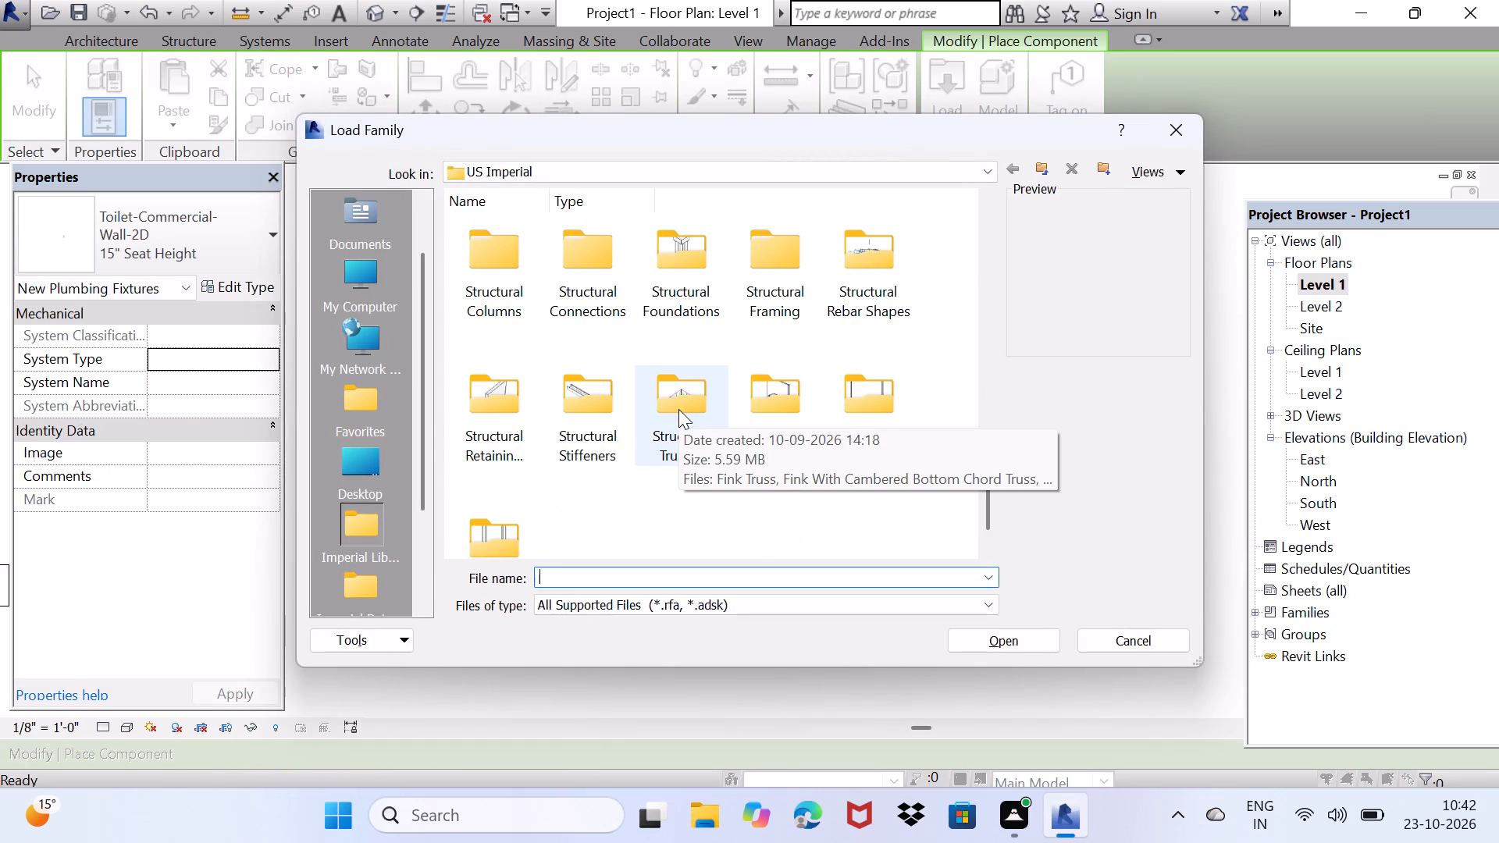
pyautogui.moveTo(704, 404); pyautogui.dragTo(712, 407)
pyautogui.click(712, 407)
pyautogui.doubleClick(712, 407)
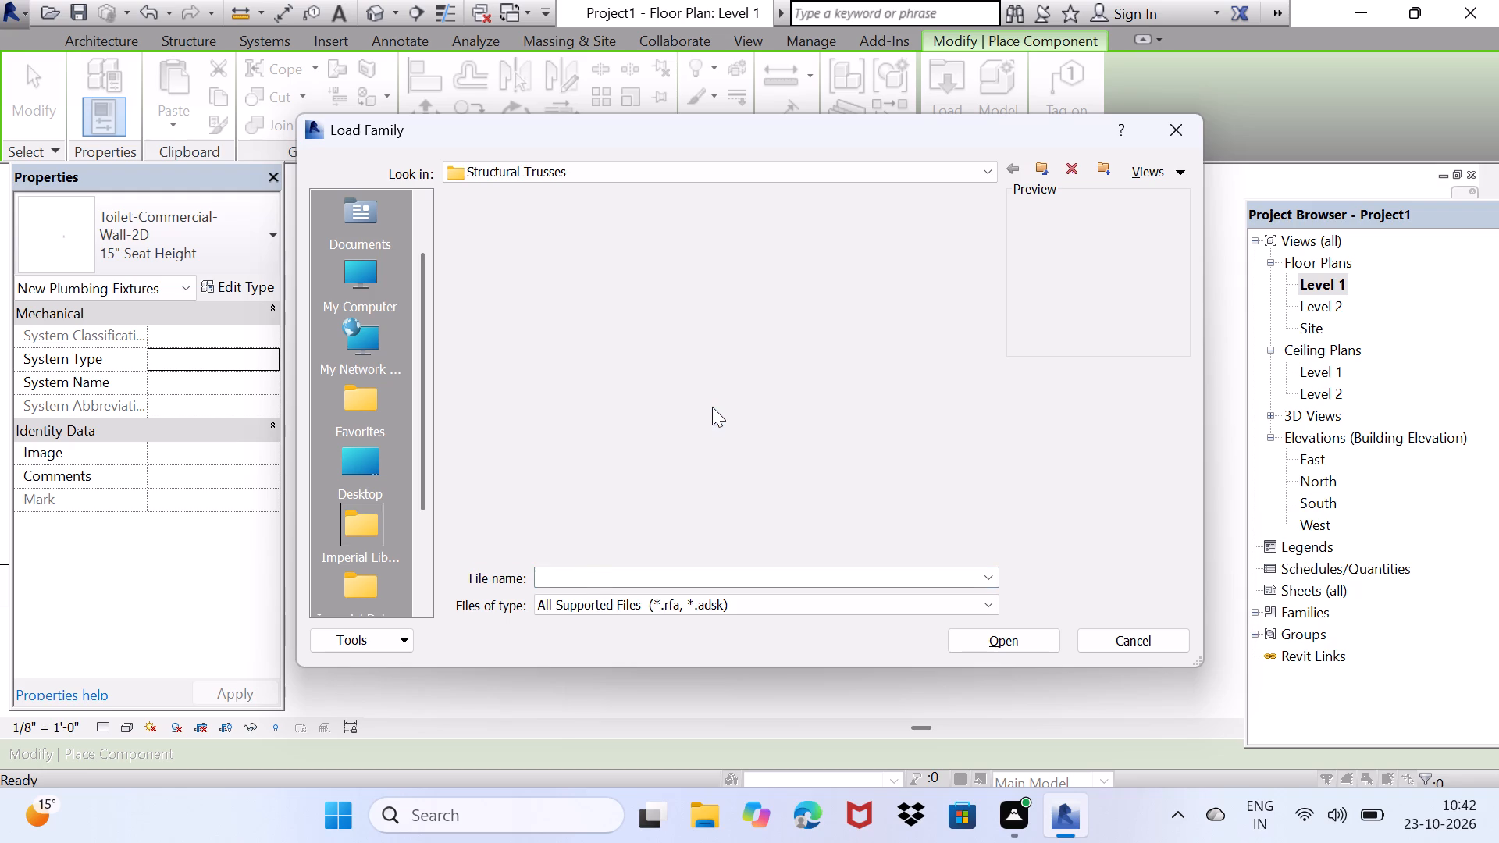
pyautogui.scroll(-5, 700, 379)
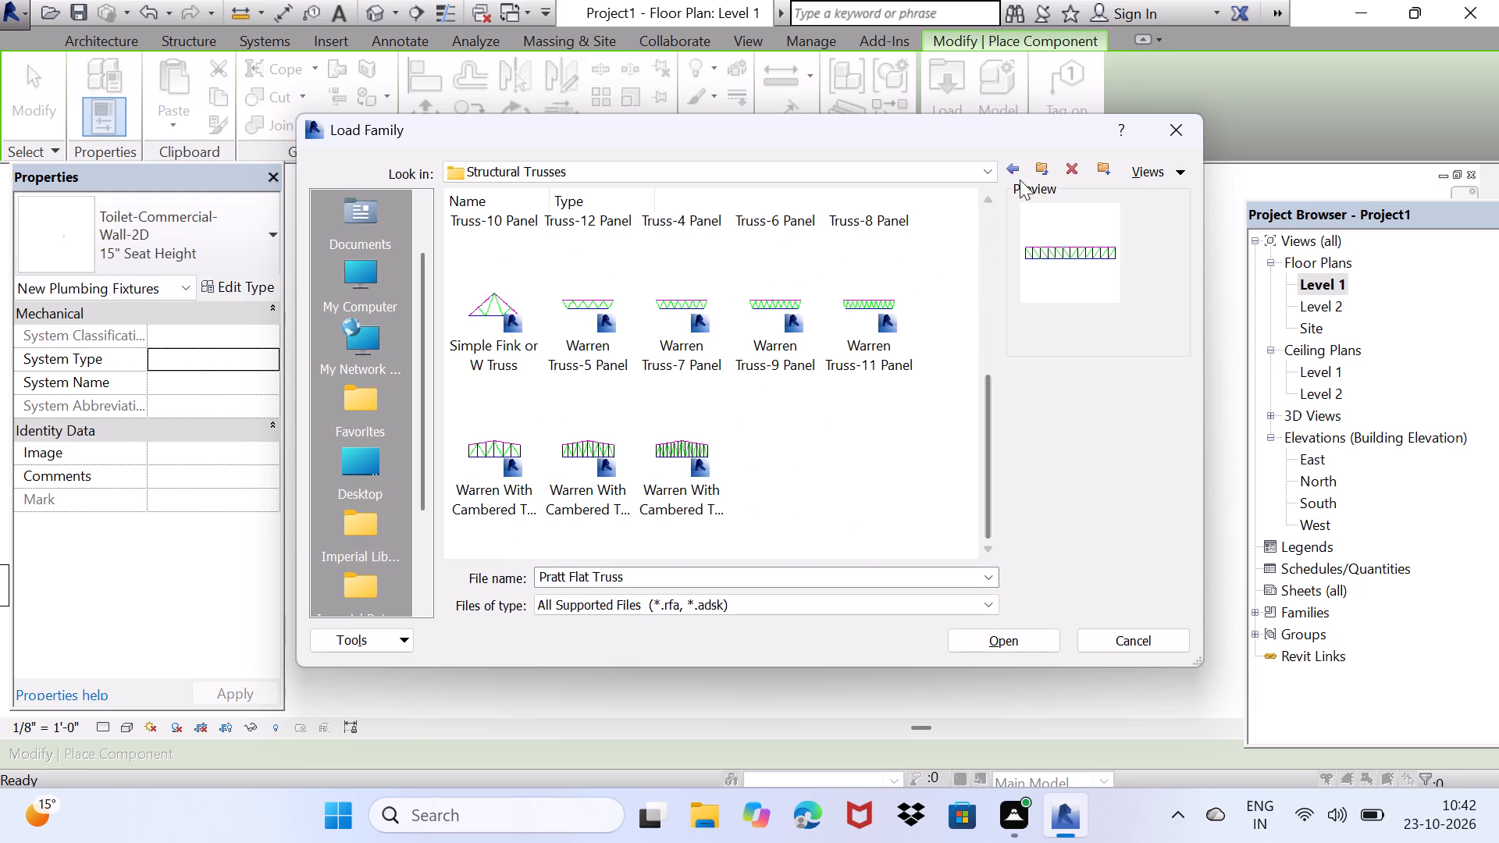
pyautogui.click(1006, 162)
pyautogui.scroll(-2, 842, 410)
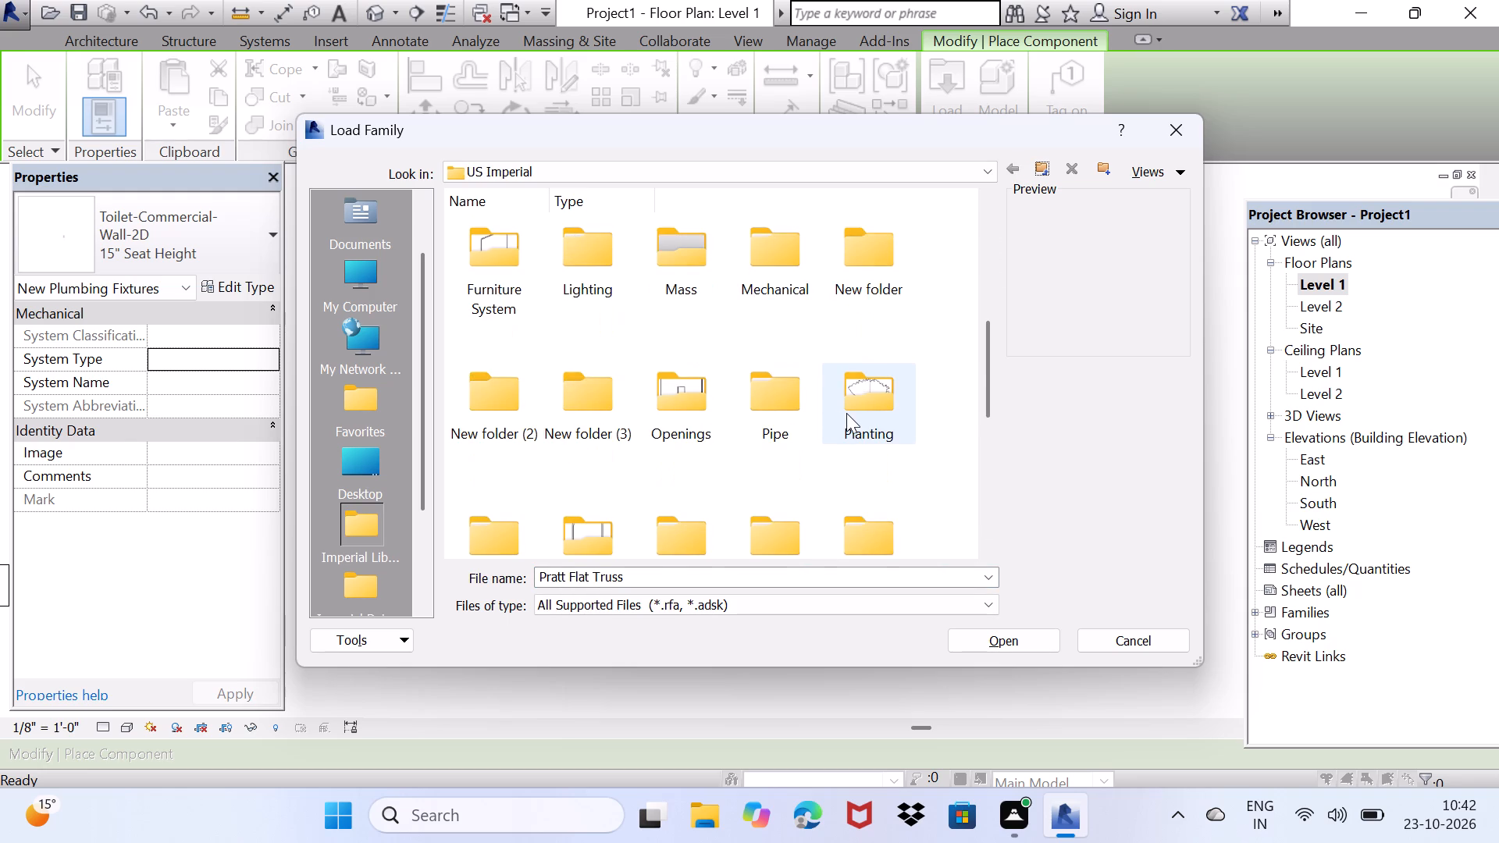
pyautogui.scroll(-3, 846, 413)
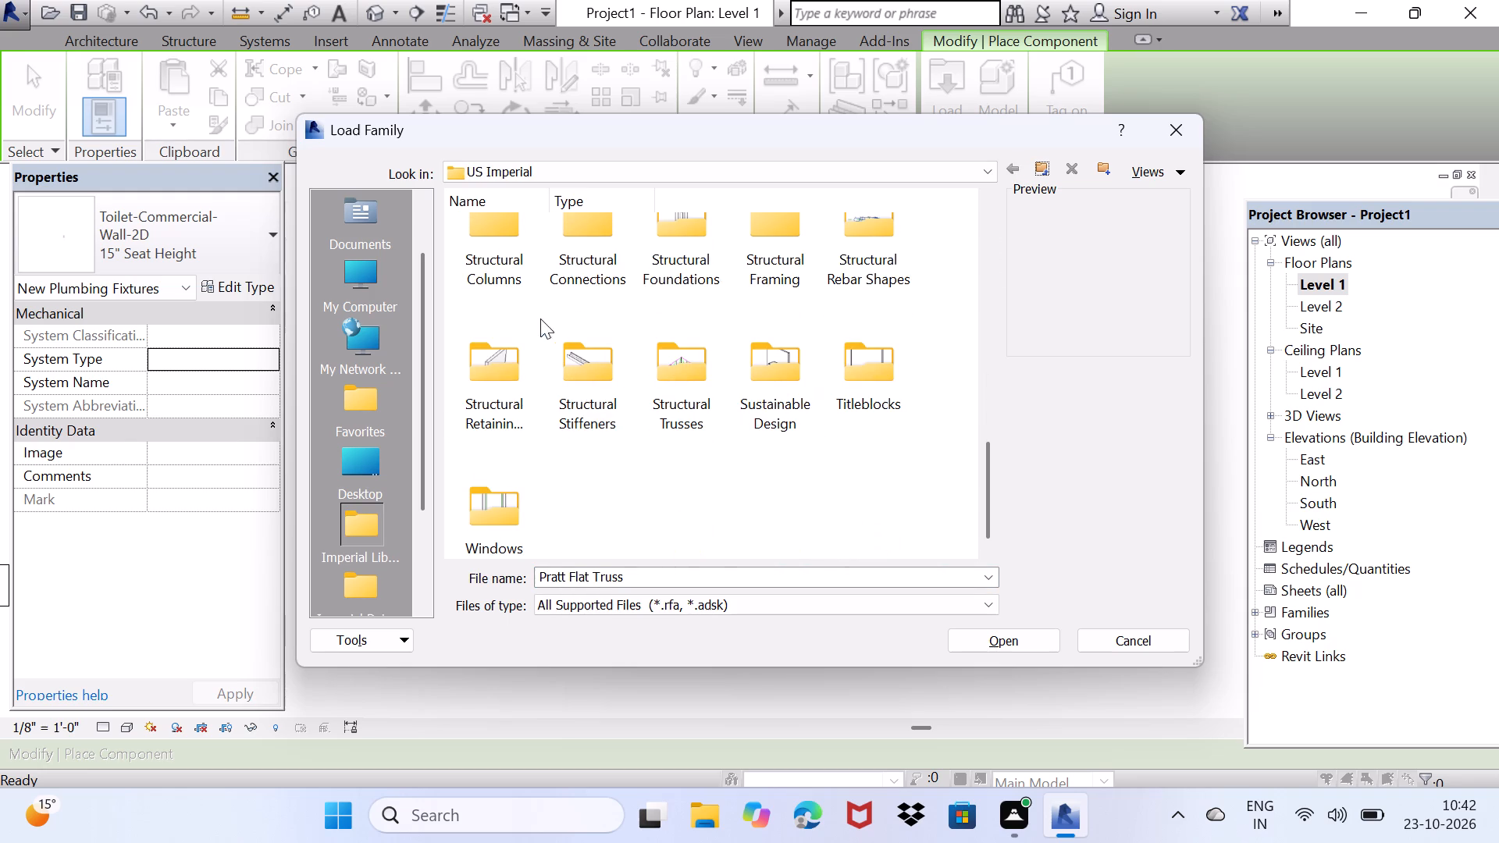
pyautogui.scroll(1, 583, 386)
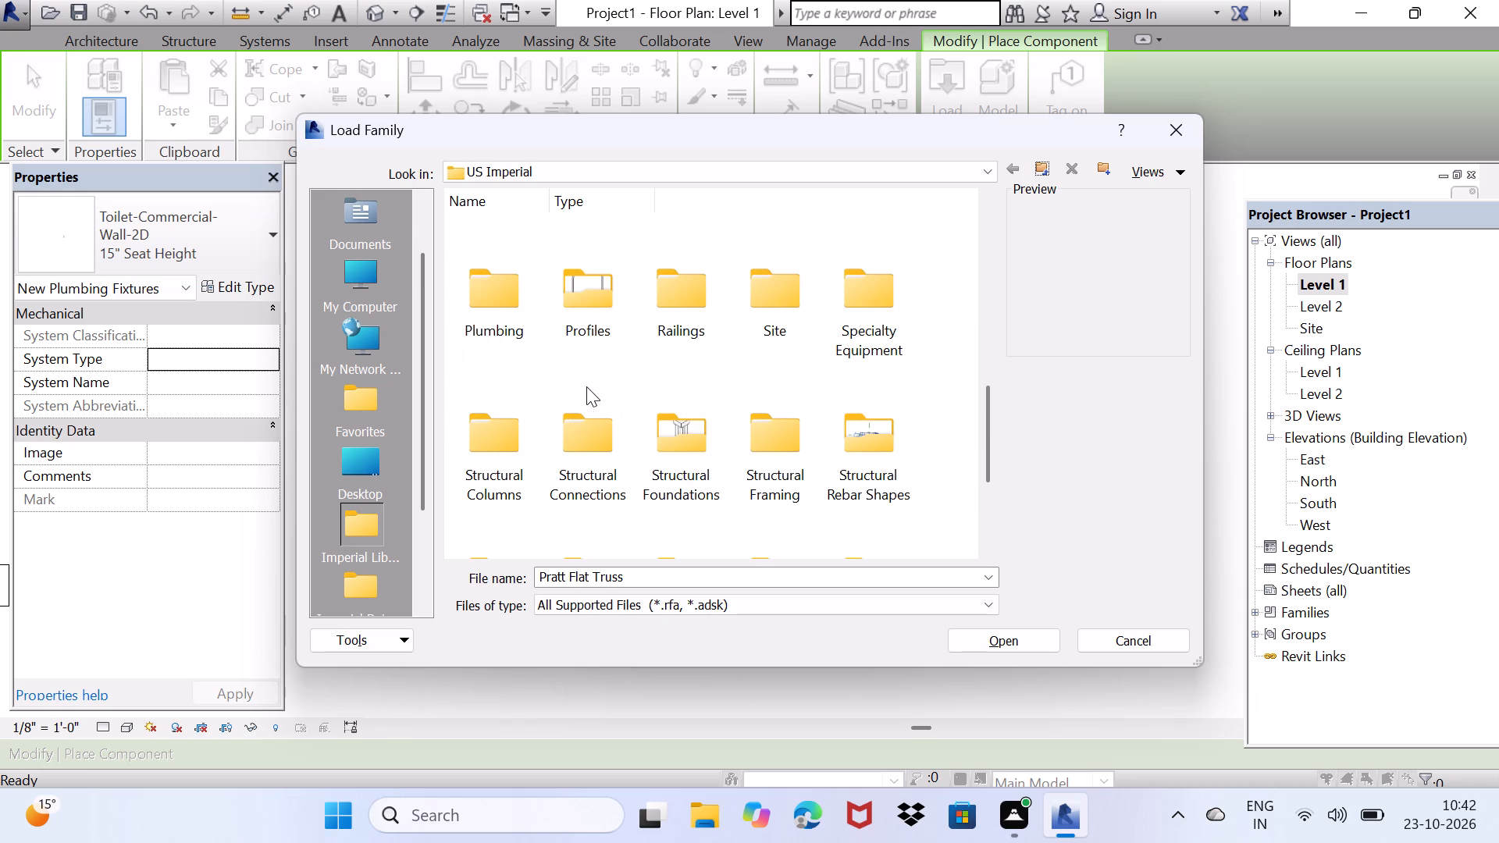
pyautogui.click(874, 426)
pyautogui.click(874, 426)
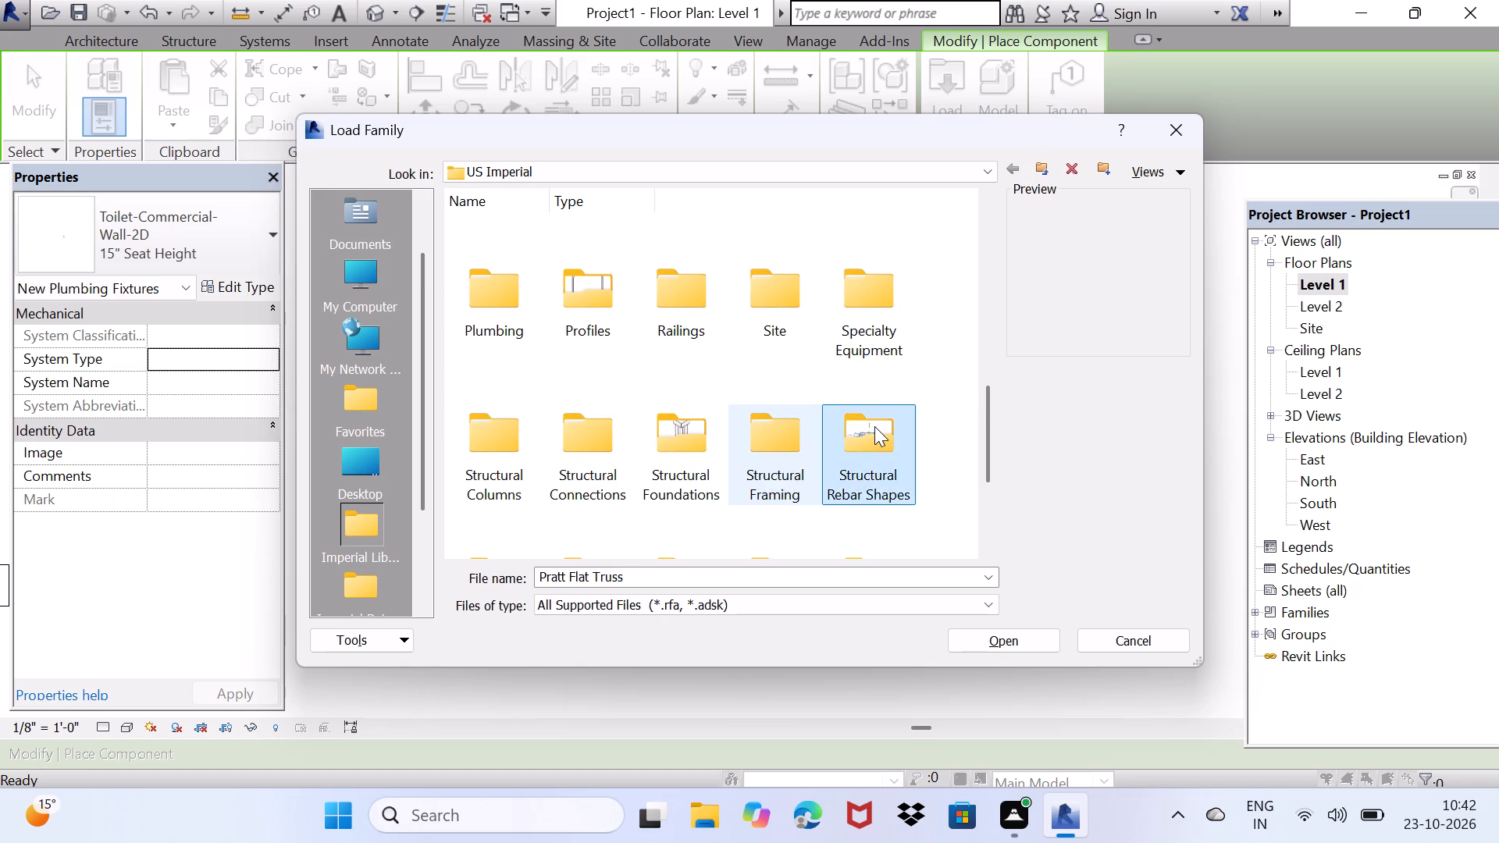
pyautogui.scroll(-3, 545, 349)
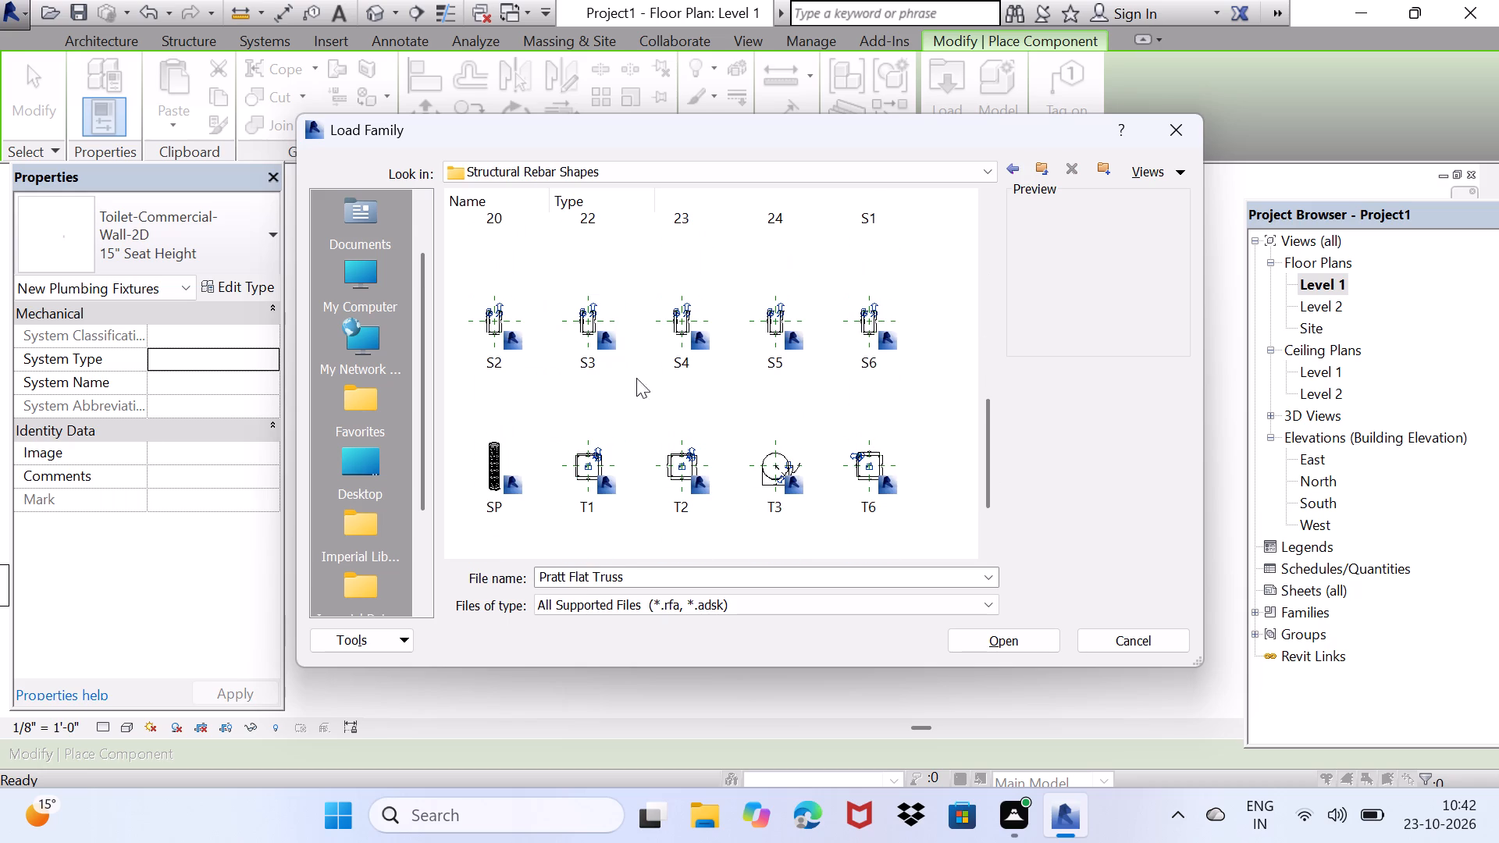
pyautogui.click(1020, 170)
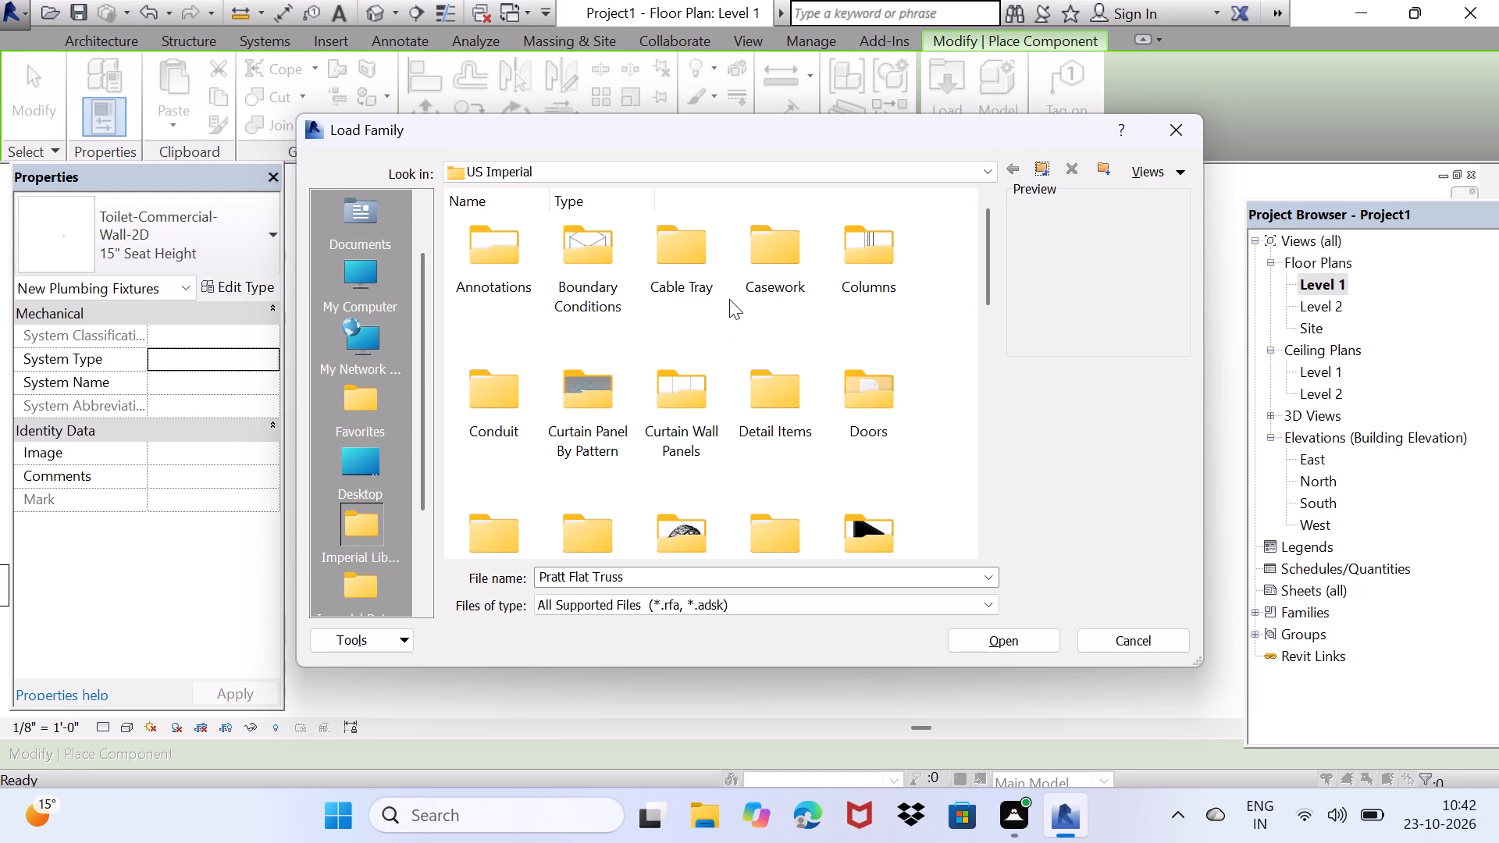
# Load the Vanity Counter Top w Square Sink Hole family from the Casework library's Counter Tops folder.
pyautogui.doubleClick(803, 261)
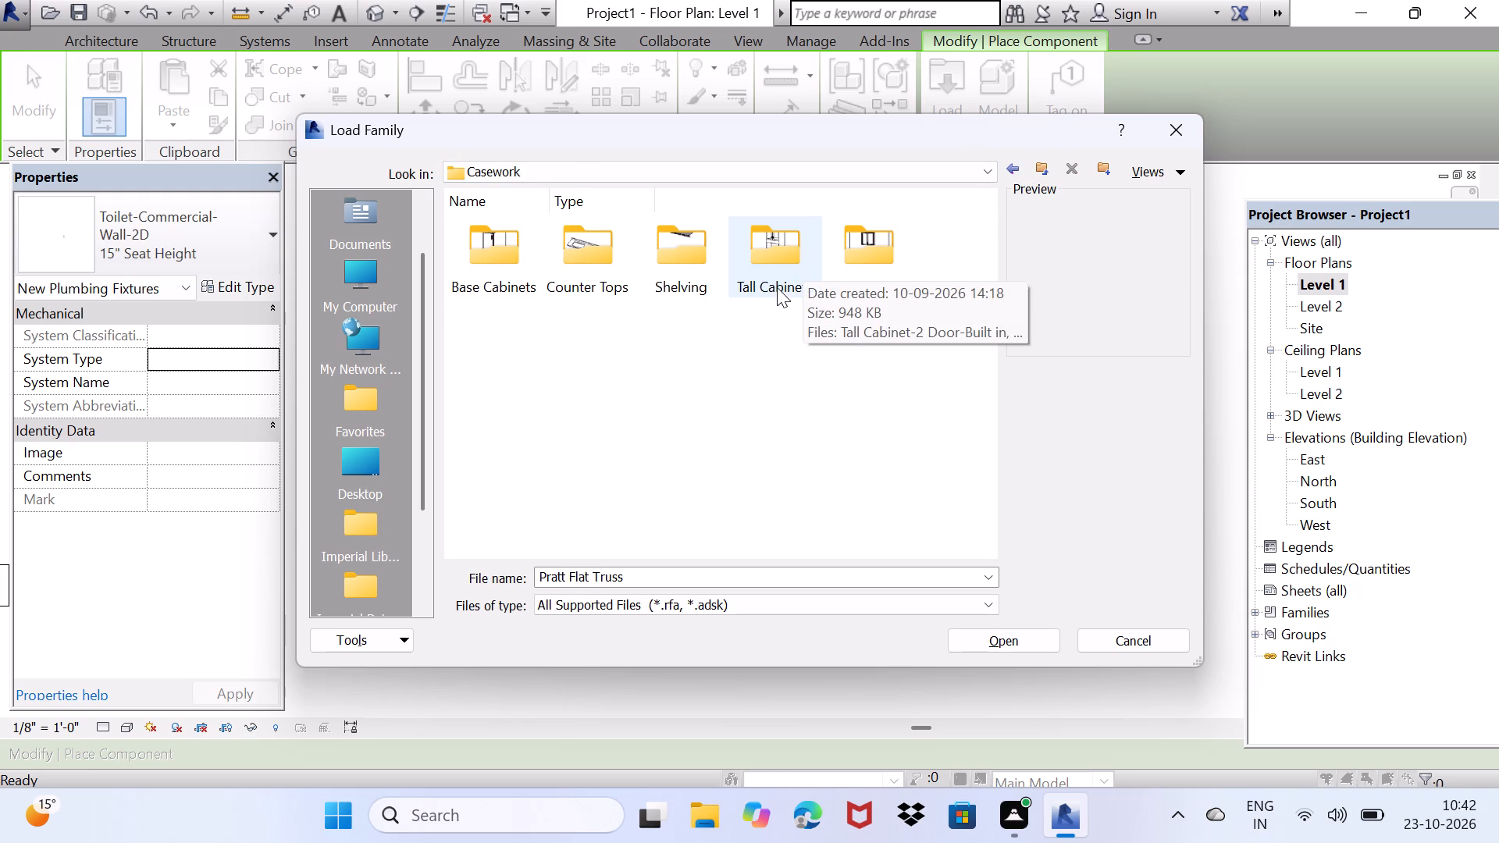
pyautogui.doubleClick(777, 287)
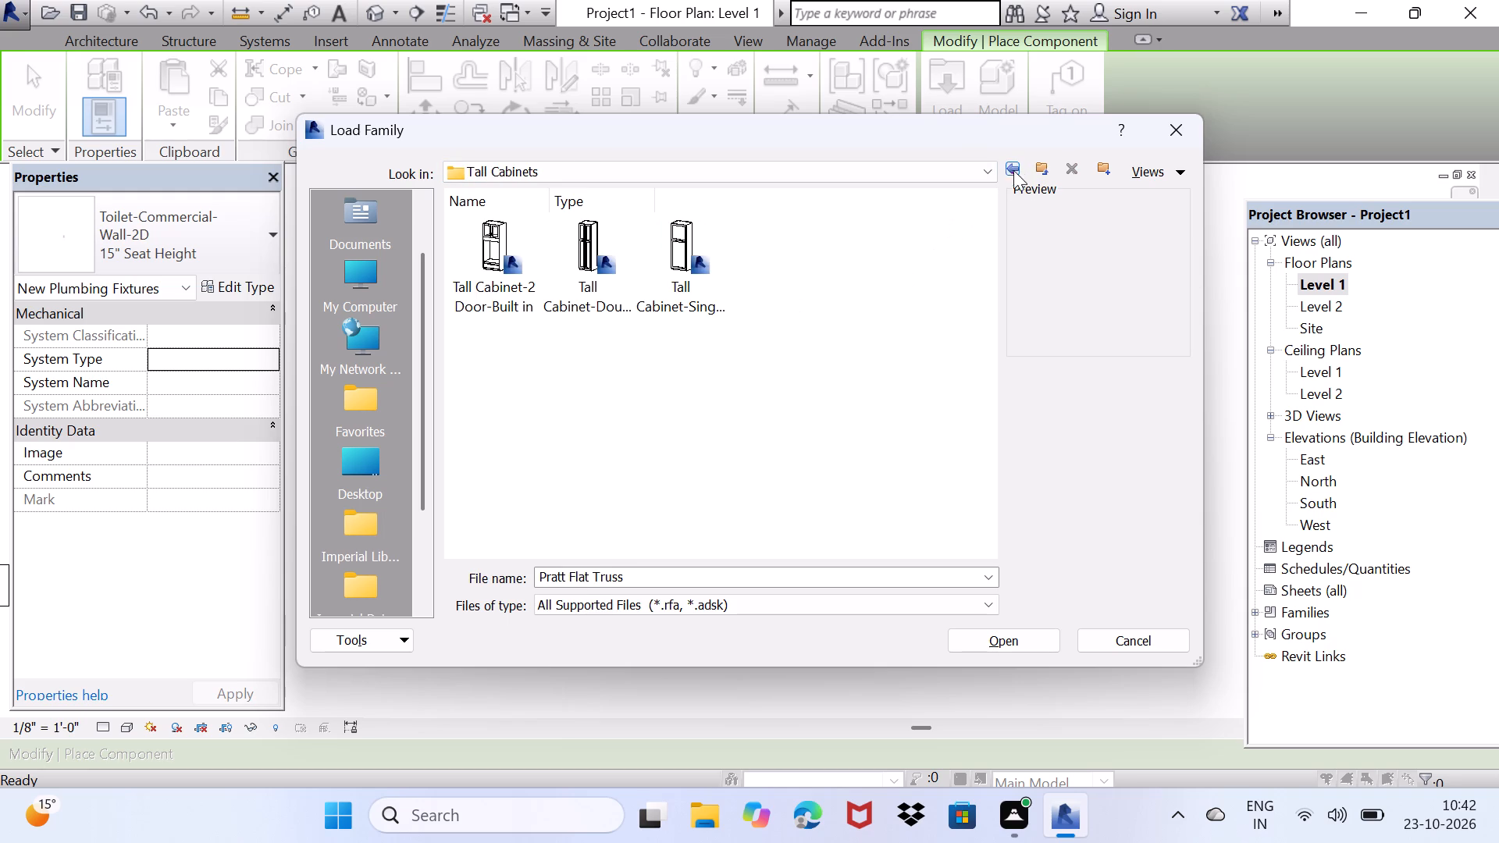
pyautogui.click(1006, 168)
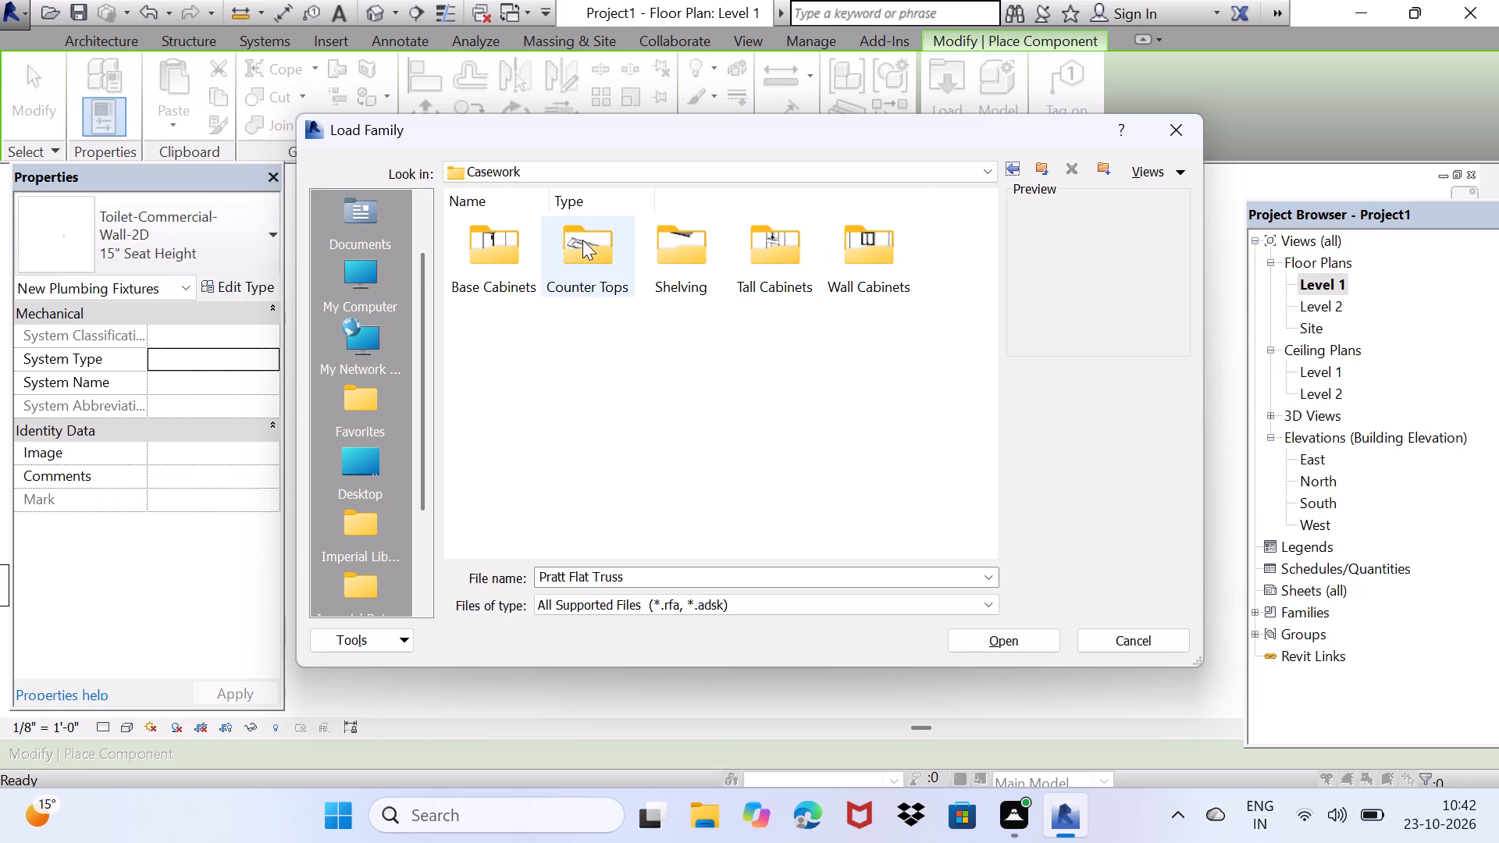
pyautogui.doubleClick(582, 240)
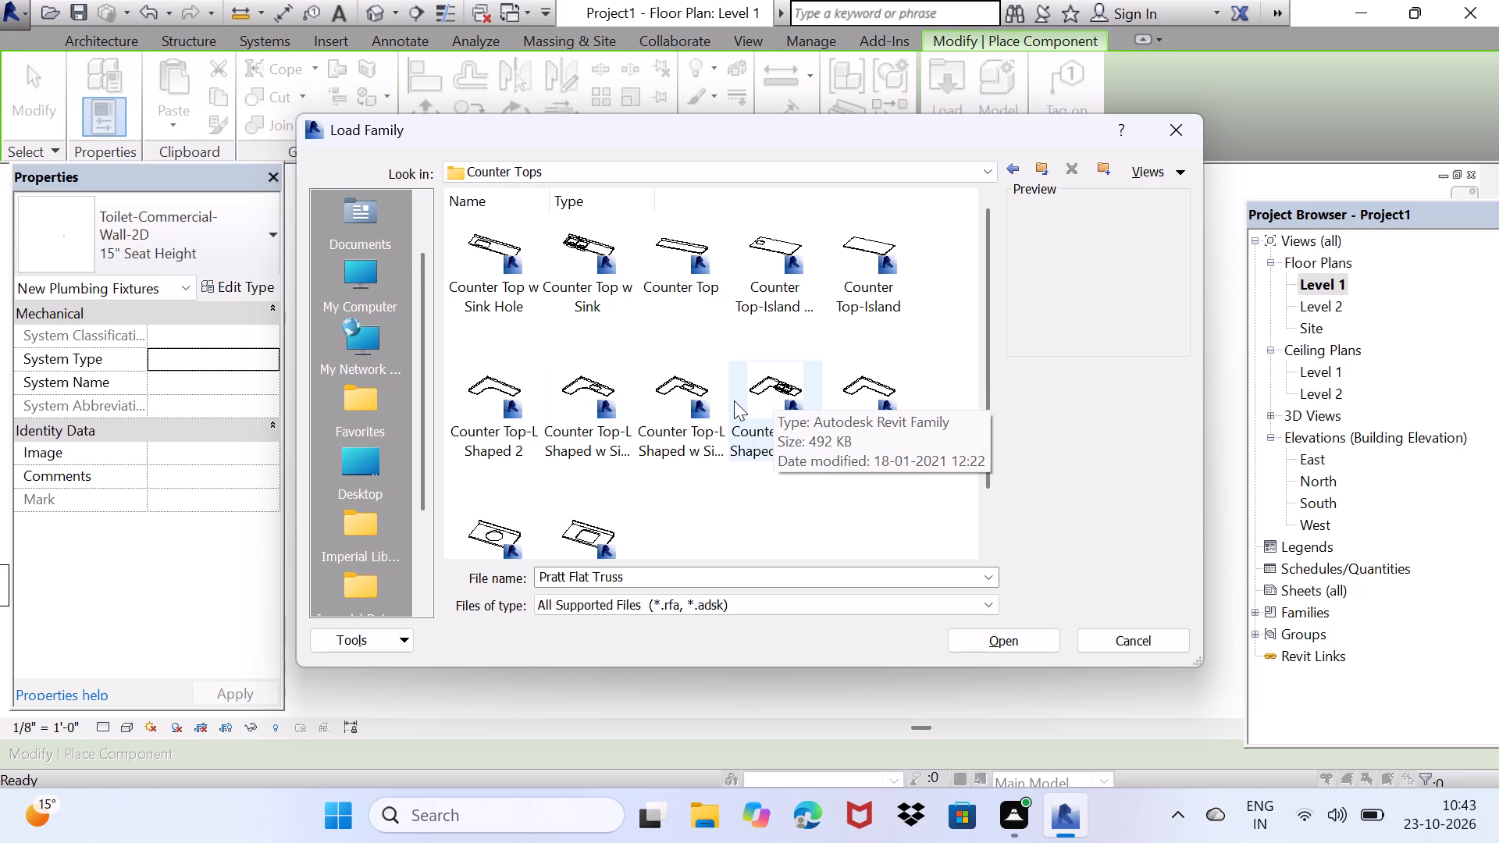
pyautogui.click(568, 537)
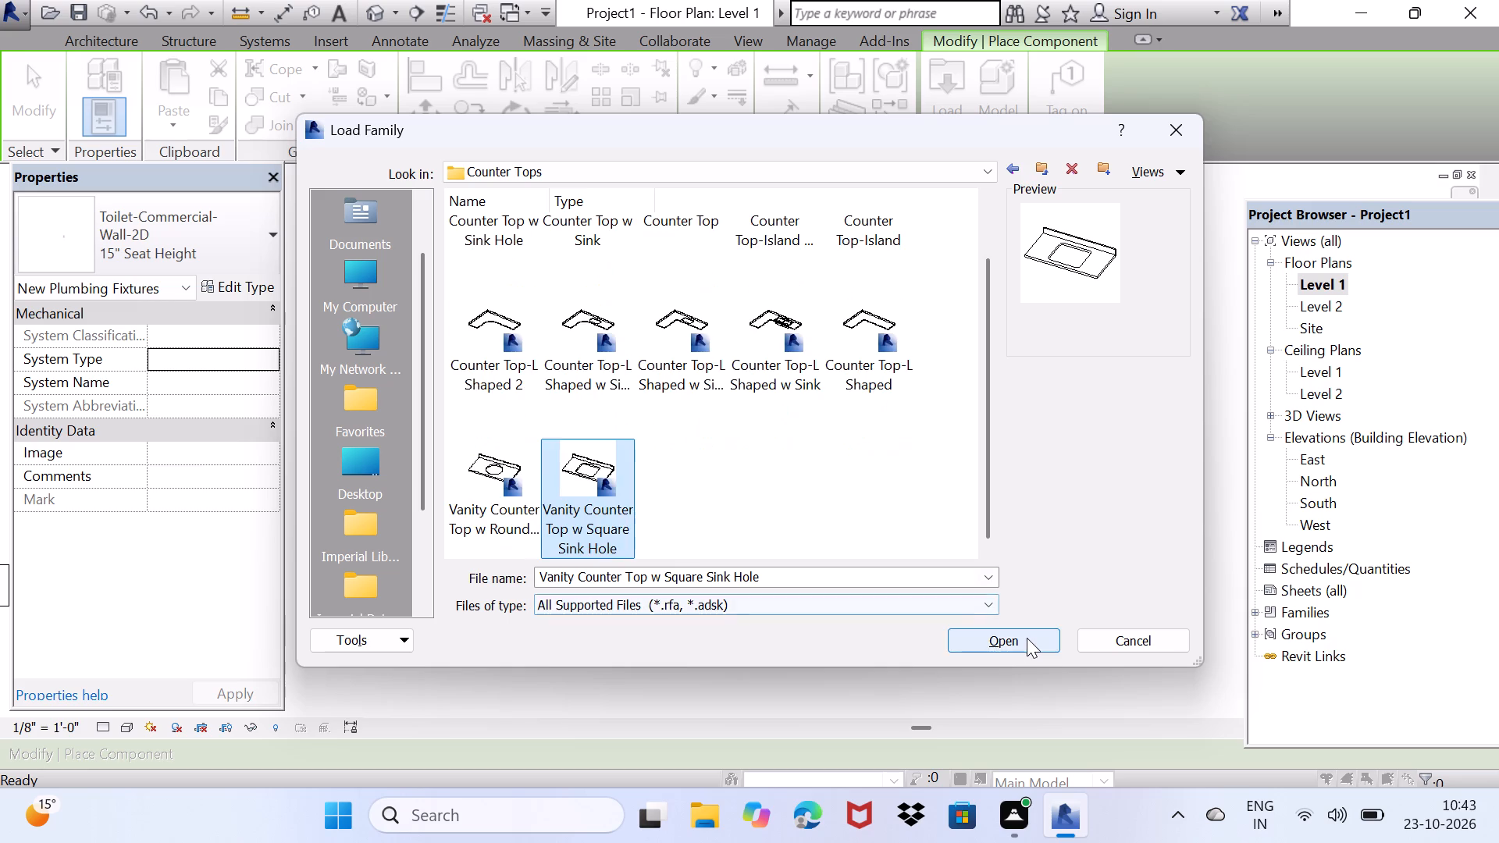
pyautogui.click(1027, 638)
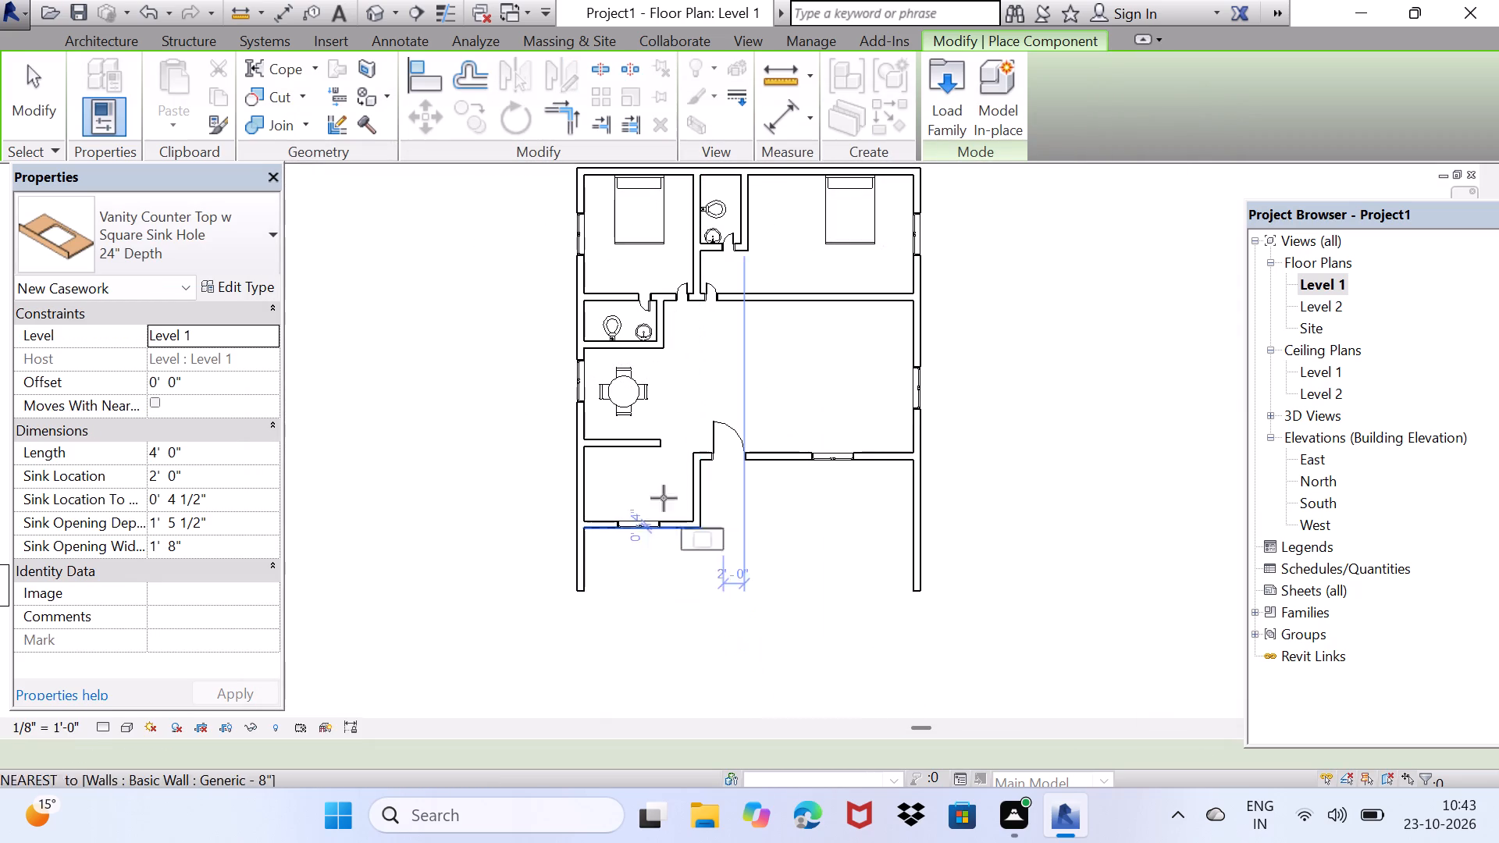
# Place a 24" deep counter top in the lower-left room against its lower window wall, 4' 6" from its right wall.
pyautogui.scroll(9, 621, 495)
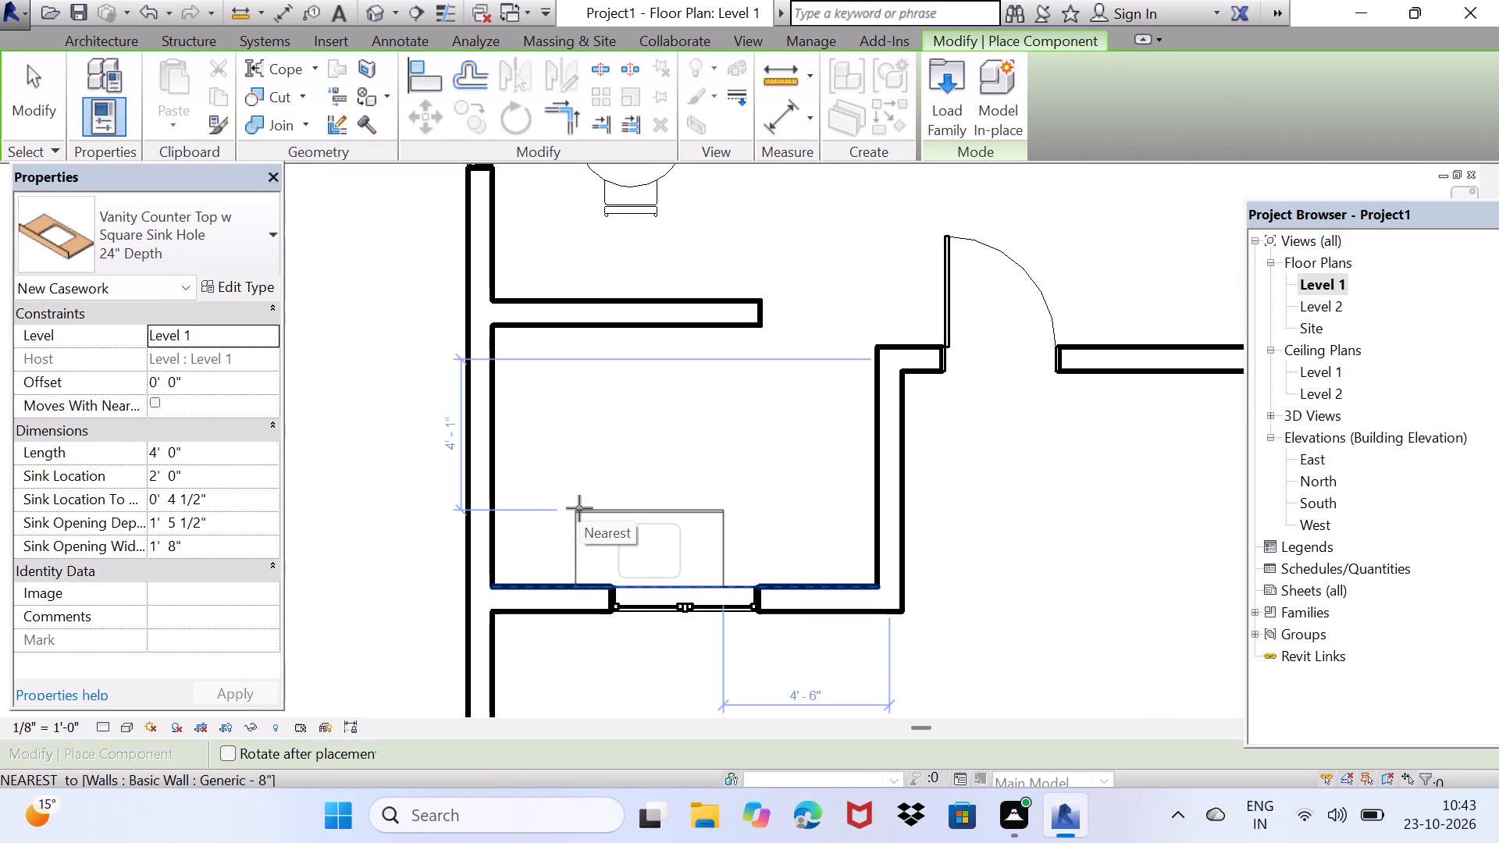
pyautogui.click(579, 508)
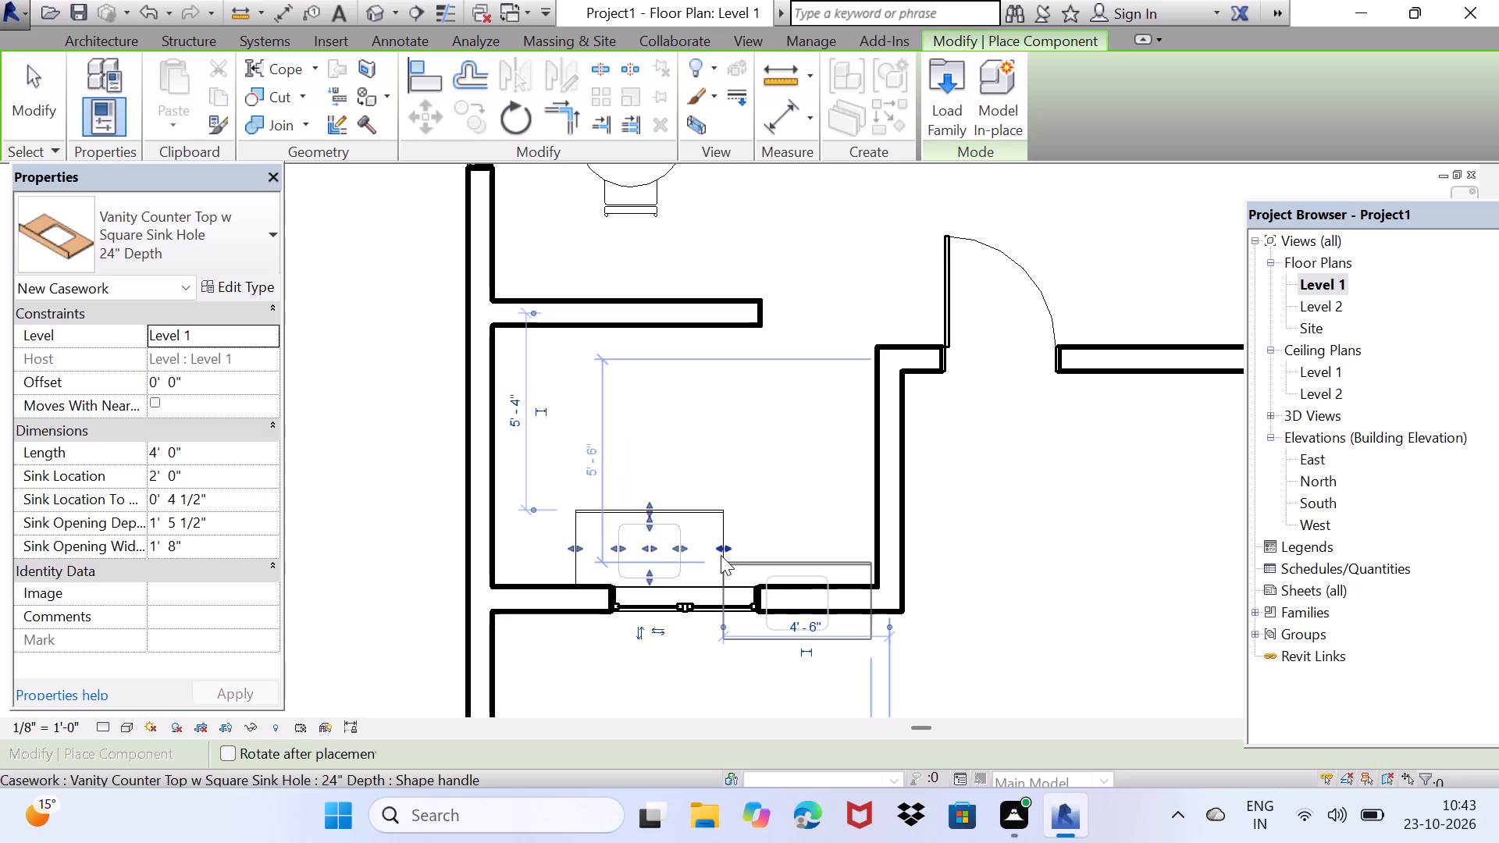
pyautogui.press('space')
pyautogui.scroll(3, 706, 559)
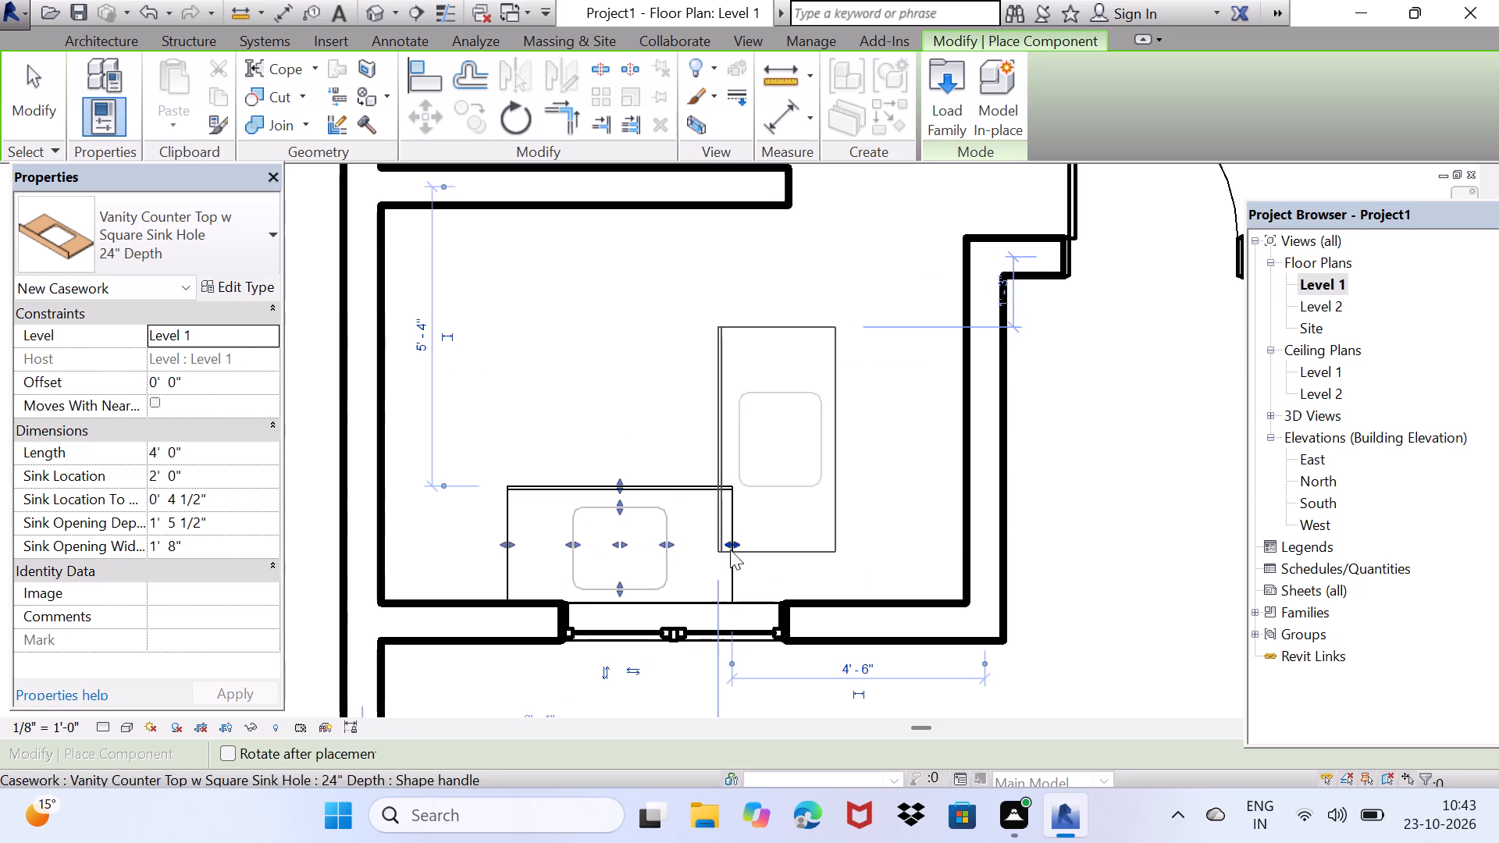
pyautogui.press('space')
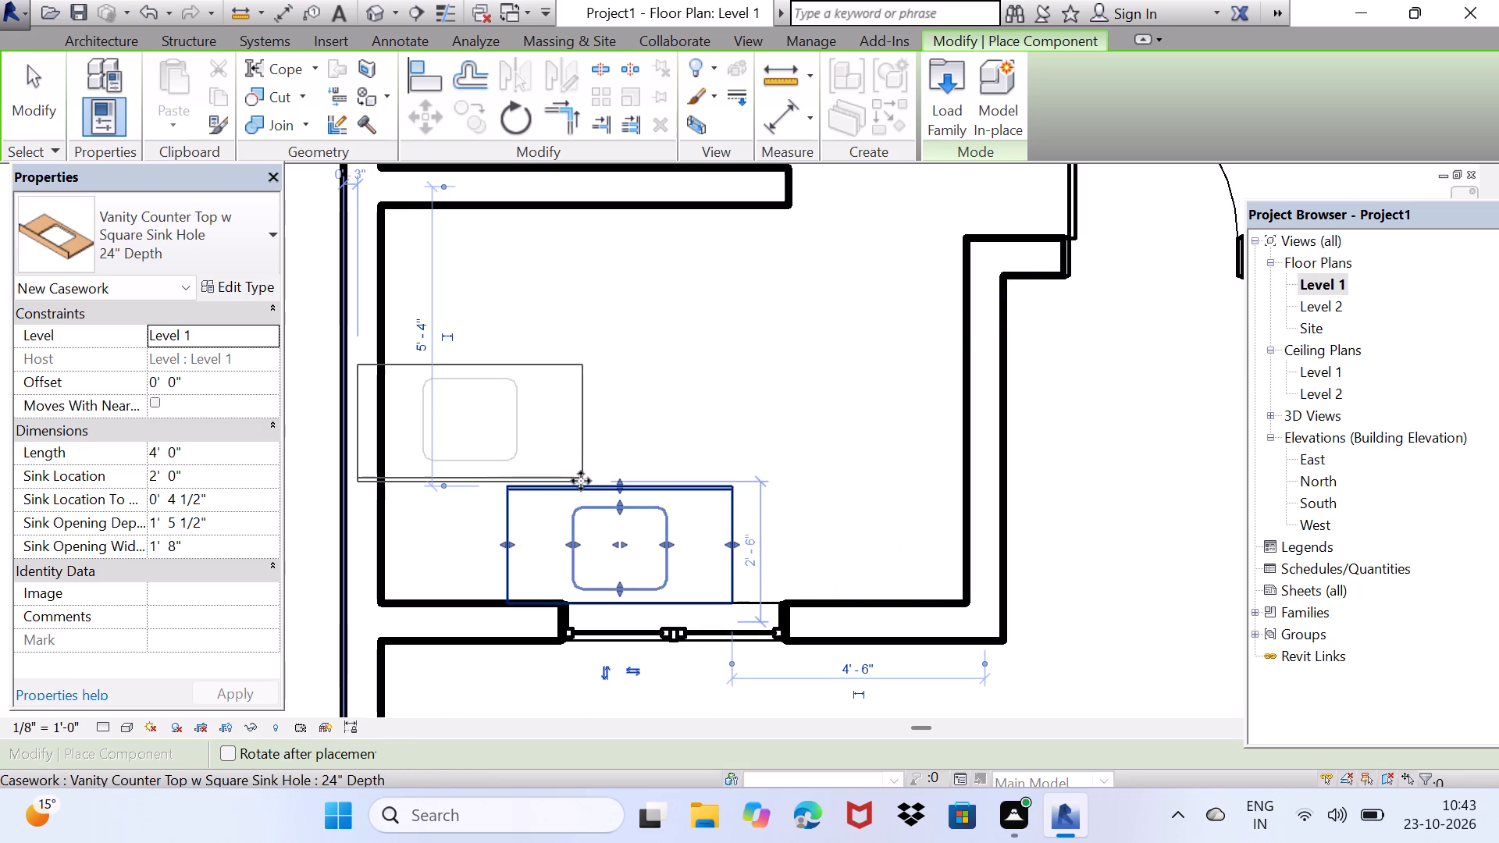
pyautogui.press('space')
pyautogui.press('Escape')
pyautogui.press('Escape')
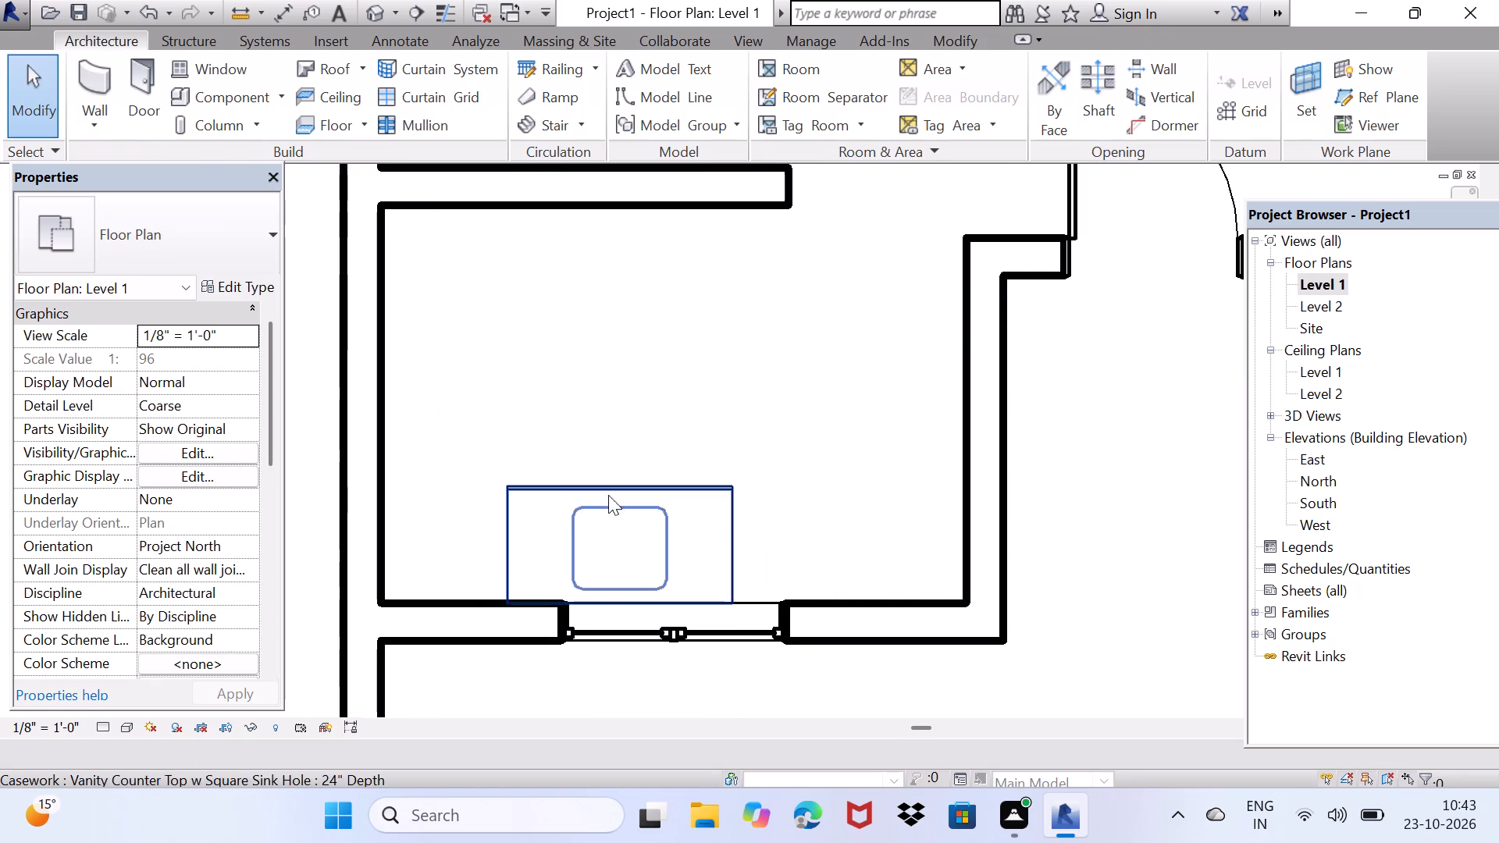
# Stretch the counter top's right end to the room's right wall, for a length of 8' 1".
pyautogui.click(720, 532)
pyautogui.click(731, 512)
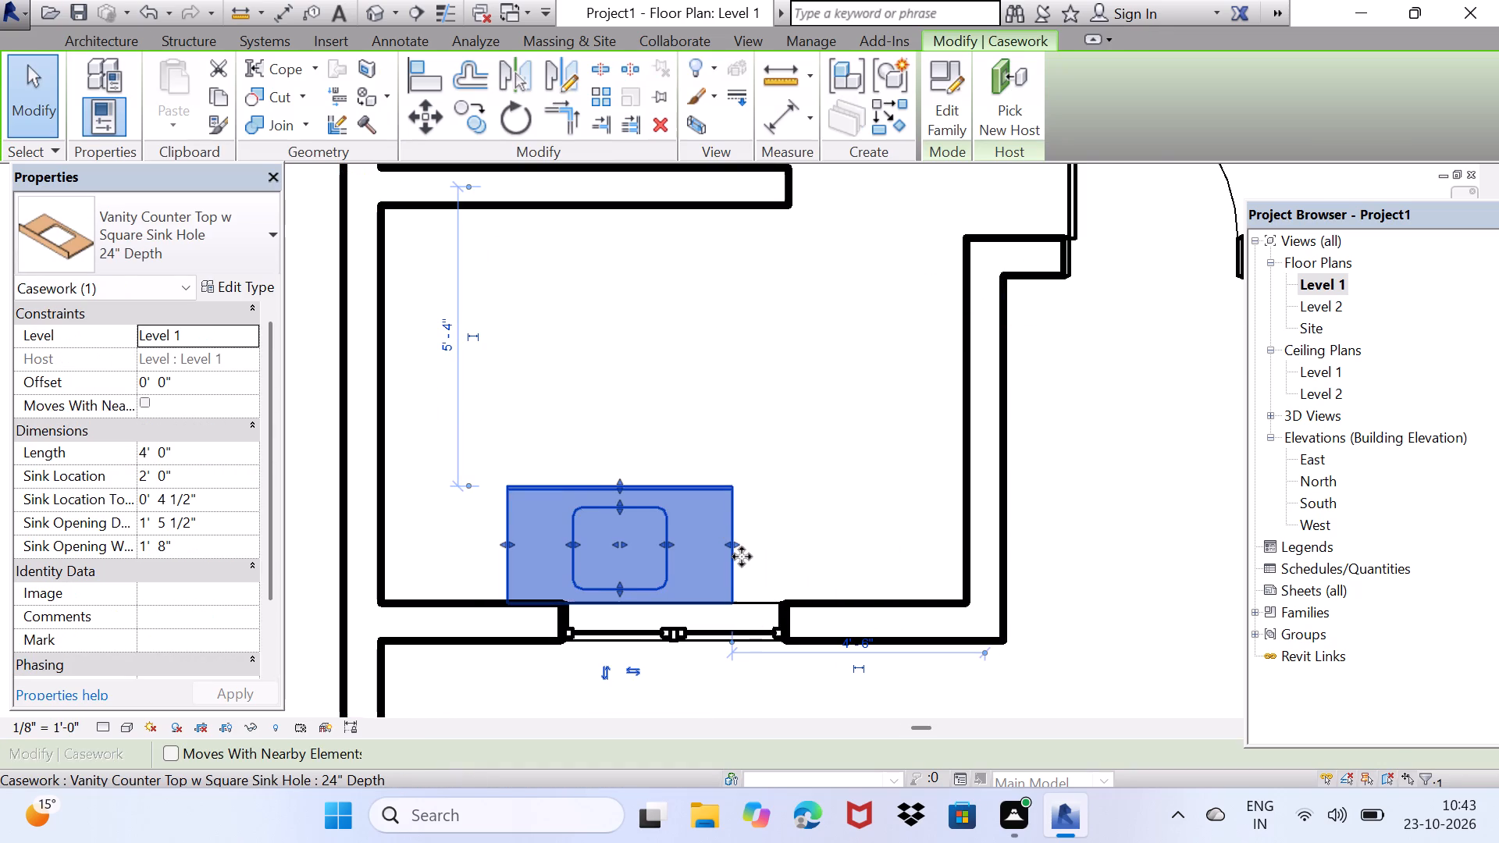
pyautogui.scroll(5, 742, 556)
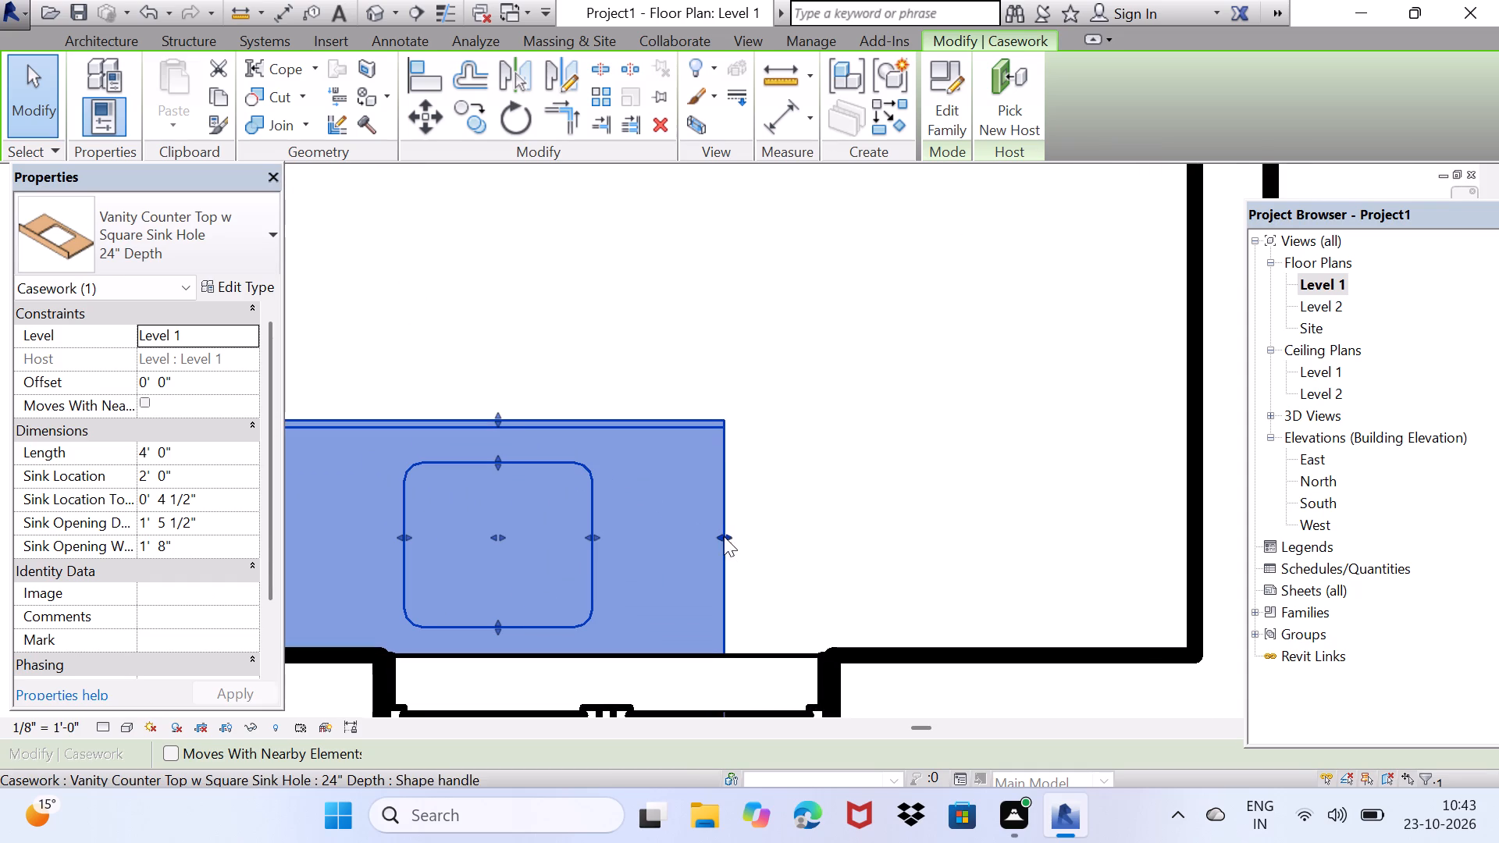
pyautogui.moveTo(729, 535); pyautogui.dragTo(1016, 521)
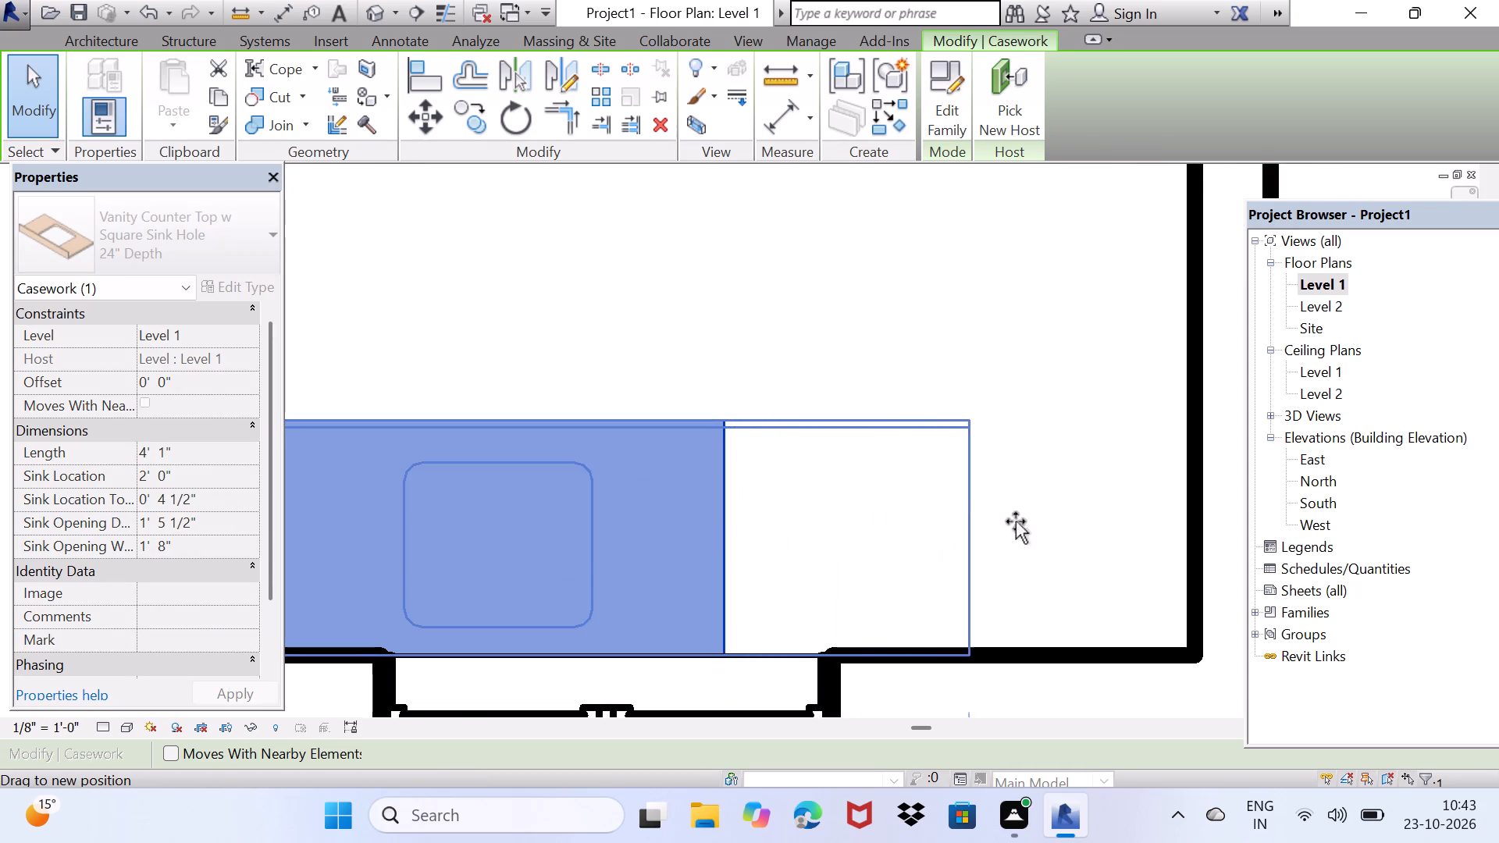
pyautogui.moveTo(1016, 521); pyautogui.dragTo(1151, 523)
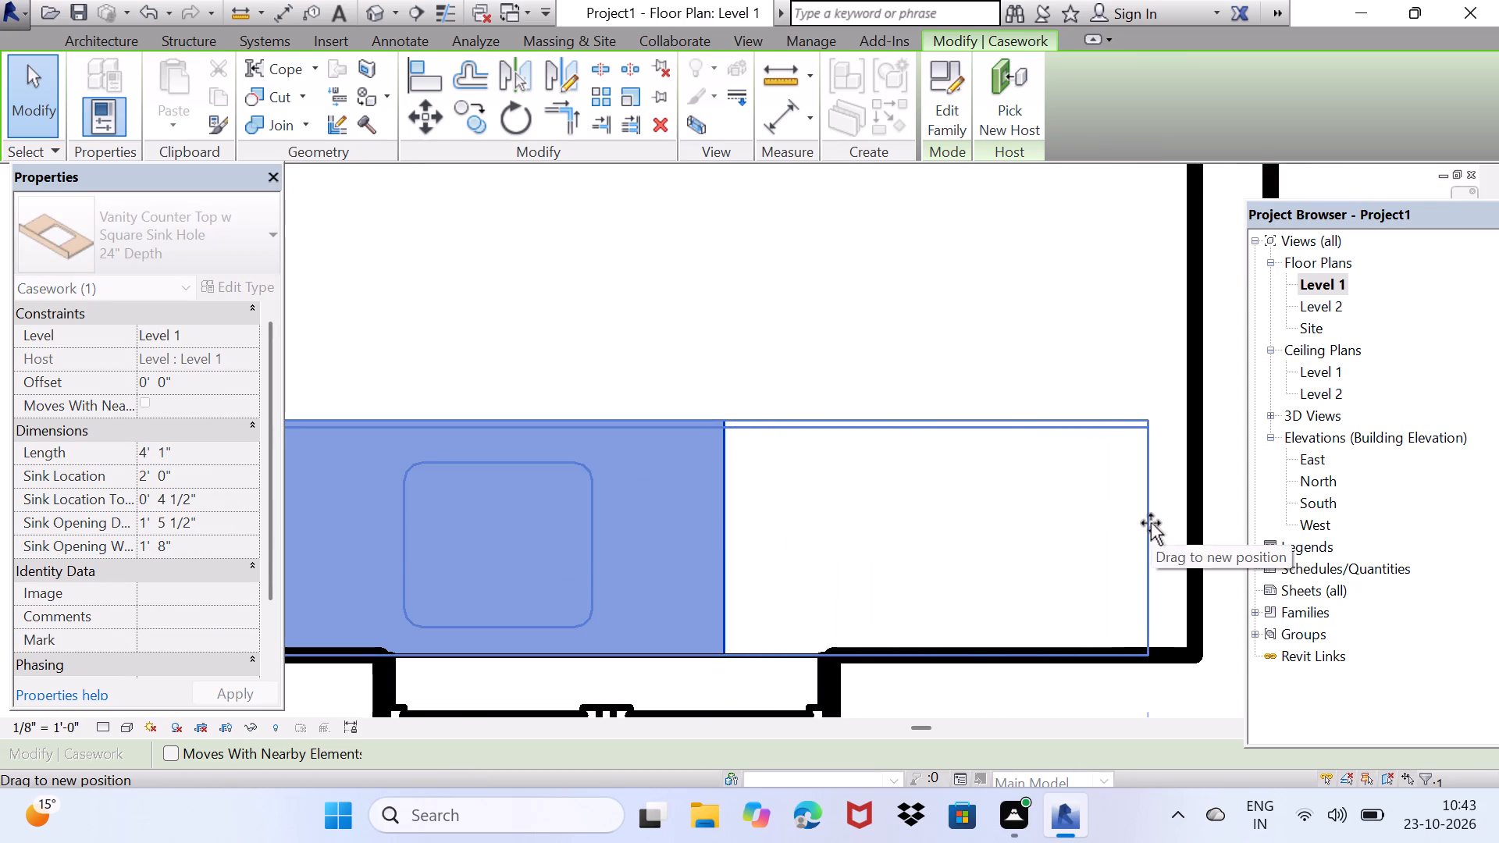
pyautogui.moveTo(1151, 523); pyautogui.dragTo(1176, 524)
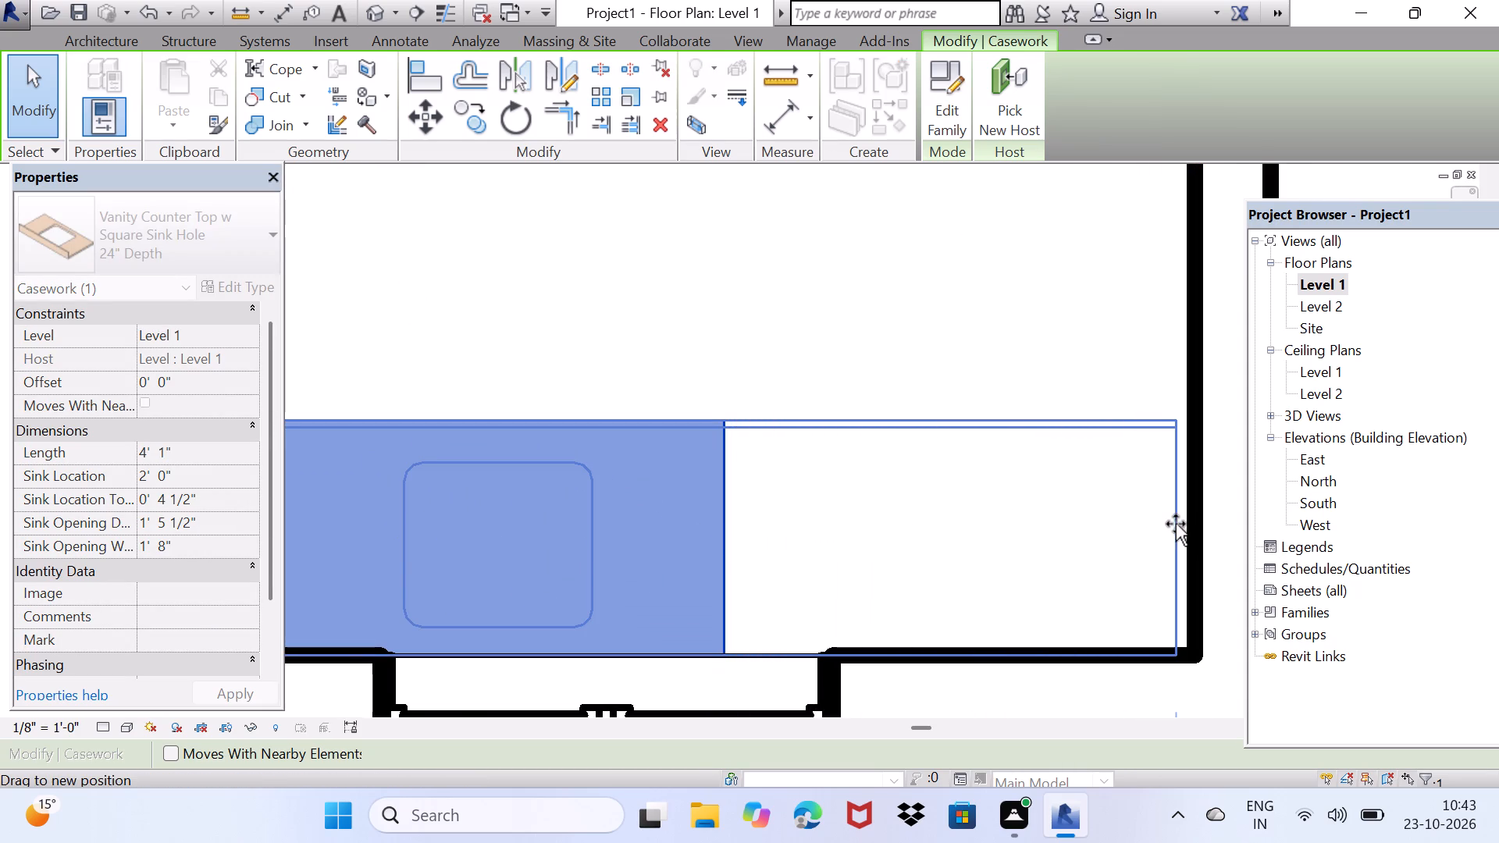
pyautogui.moveTo(1176, 524); pyautogui.dragTo(1182, 522)
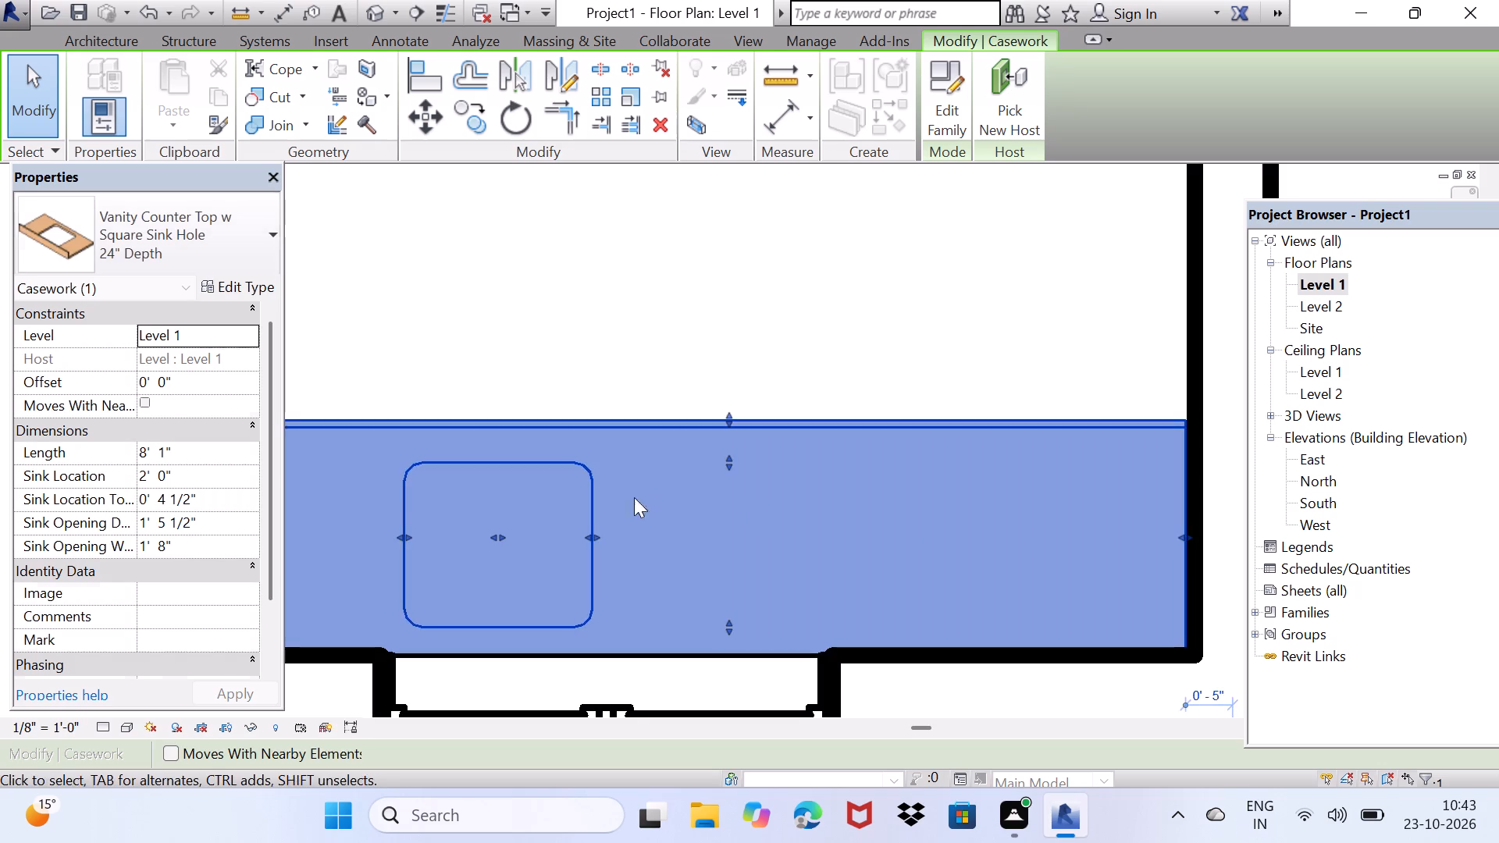
# Stretch the counter top's left end to the room's left wall, for a length of 10' 3".
pyautogui.scroll(-2, 589, 521)
pyautogui.moveTo(586, 543); pyautogui.dragTo(903, 515, button='middle')
pyautogui.scroll(2, 607, 492)
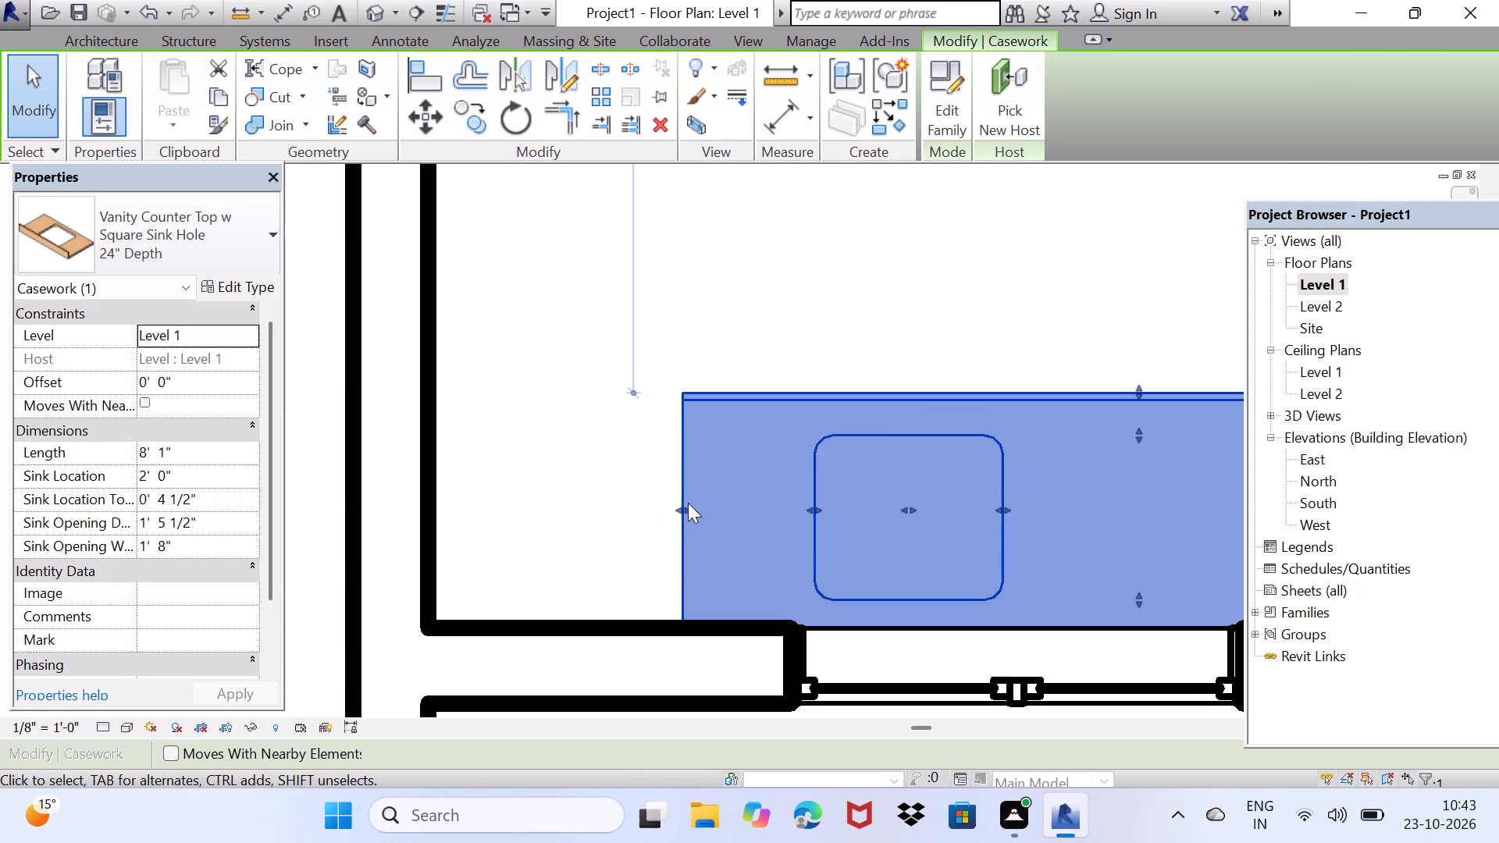
pyautogui.scroll(3, 682, 504)
pyautogui.moveTo(680, 512); pyautogui.dragTo(592, 520)
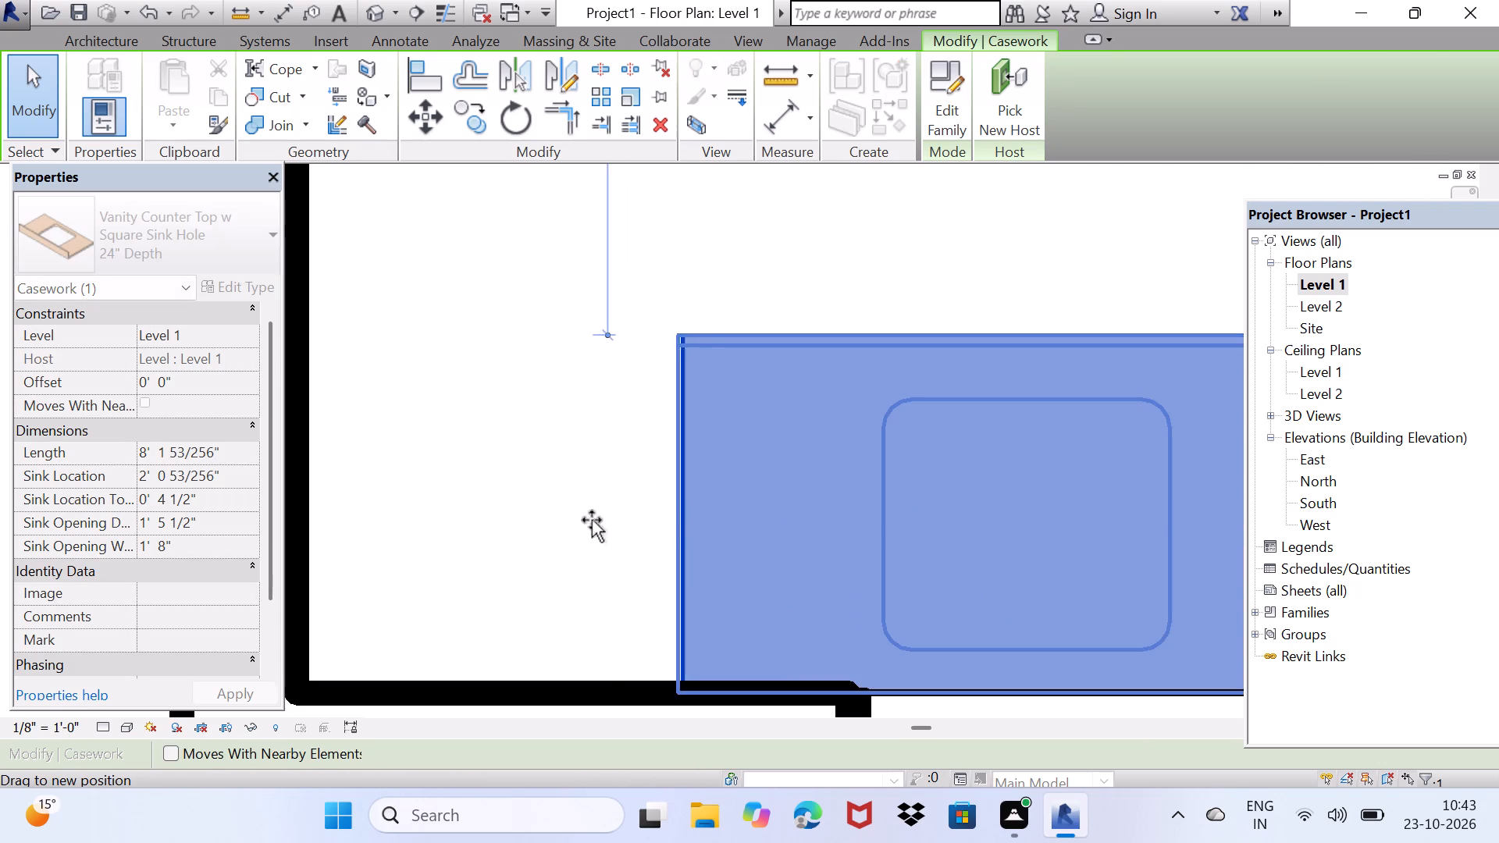
pyautogui.moveTo(592, 520); pyautogui.dragTo(311, 535)
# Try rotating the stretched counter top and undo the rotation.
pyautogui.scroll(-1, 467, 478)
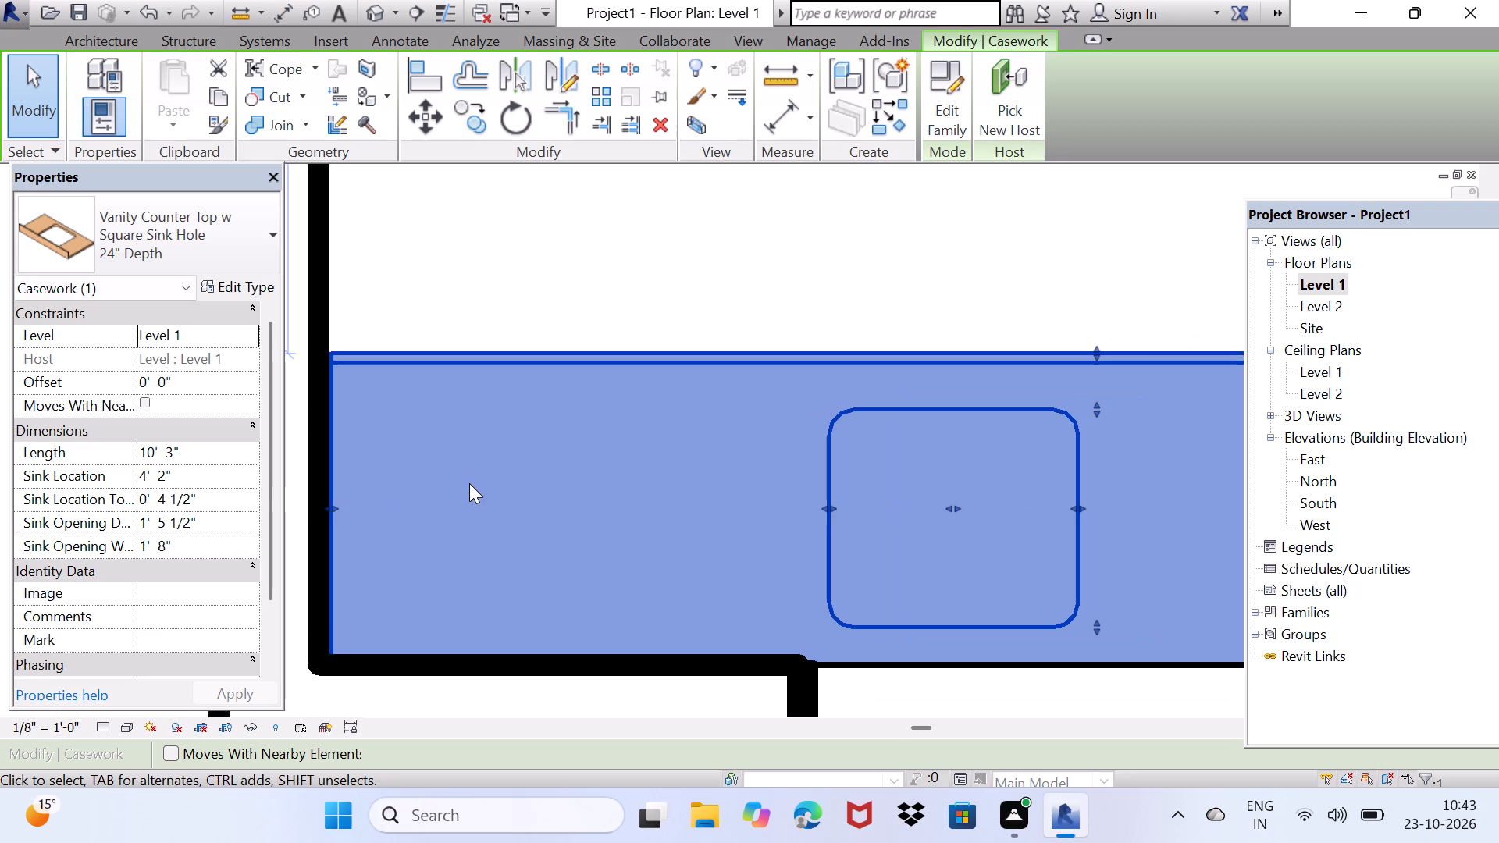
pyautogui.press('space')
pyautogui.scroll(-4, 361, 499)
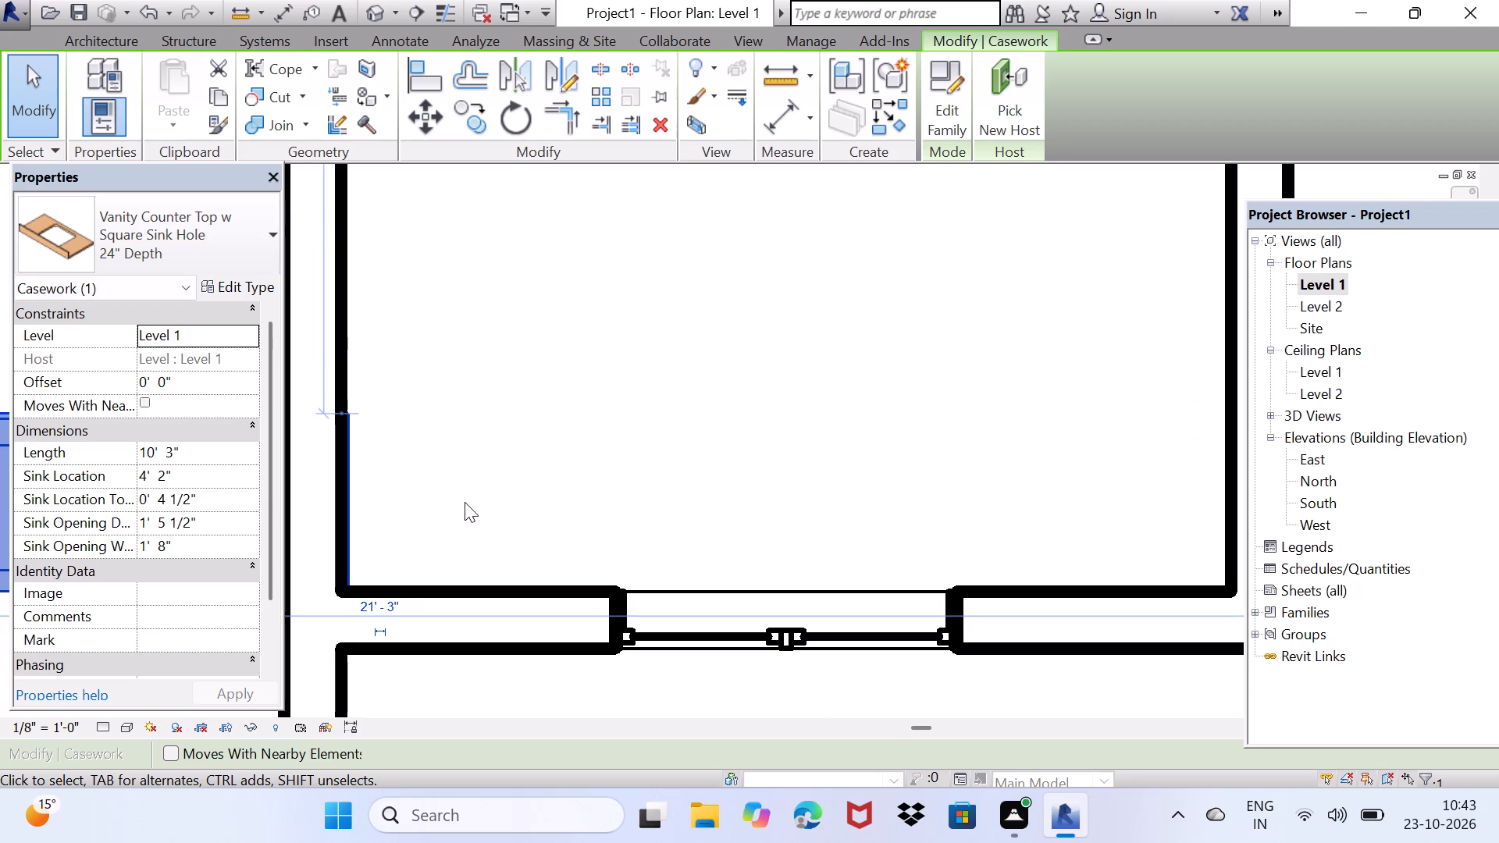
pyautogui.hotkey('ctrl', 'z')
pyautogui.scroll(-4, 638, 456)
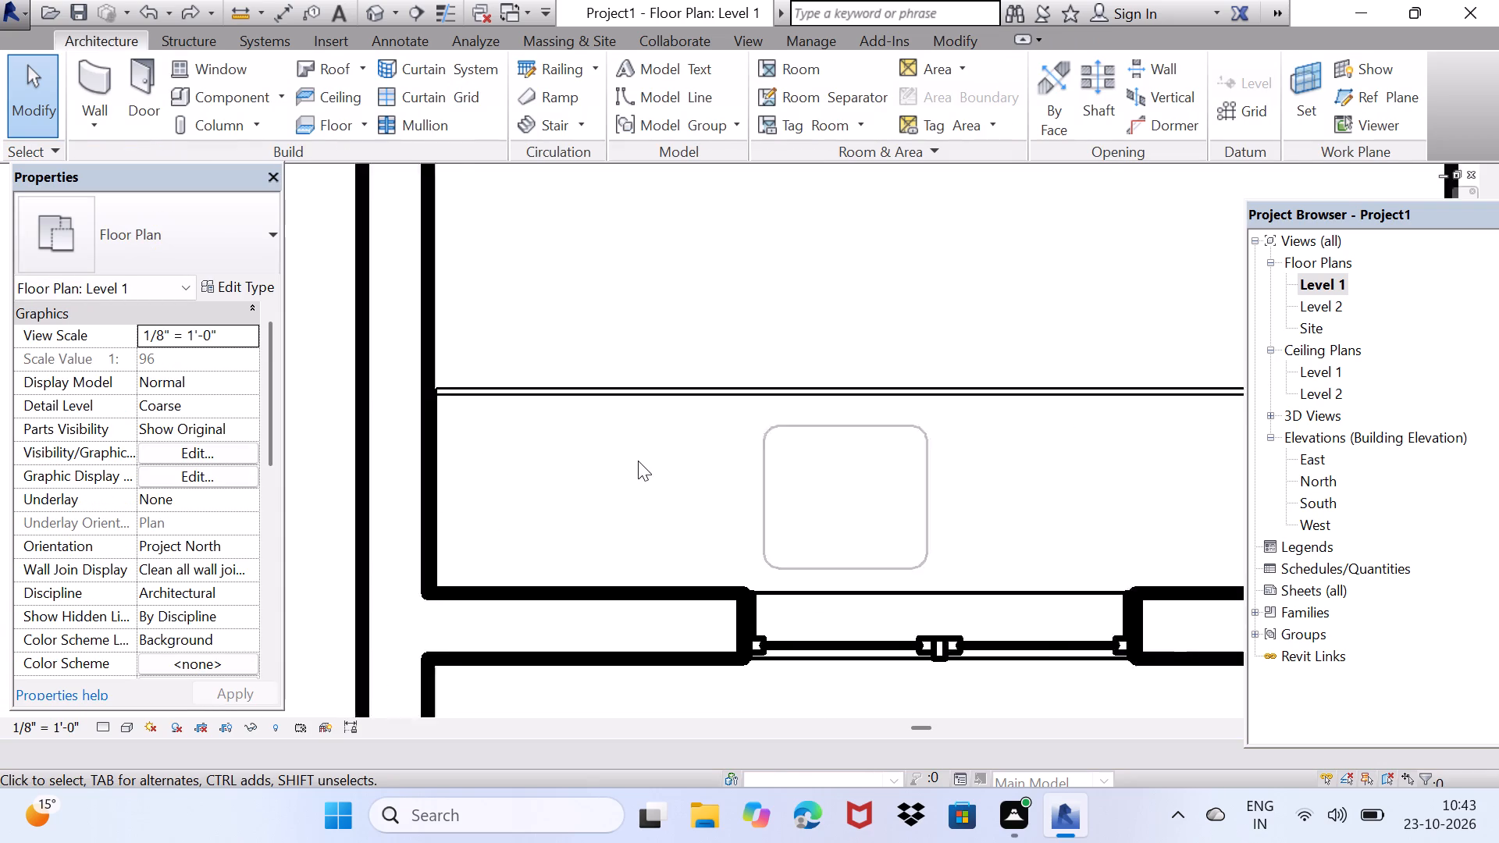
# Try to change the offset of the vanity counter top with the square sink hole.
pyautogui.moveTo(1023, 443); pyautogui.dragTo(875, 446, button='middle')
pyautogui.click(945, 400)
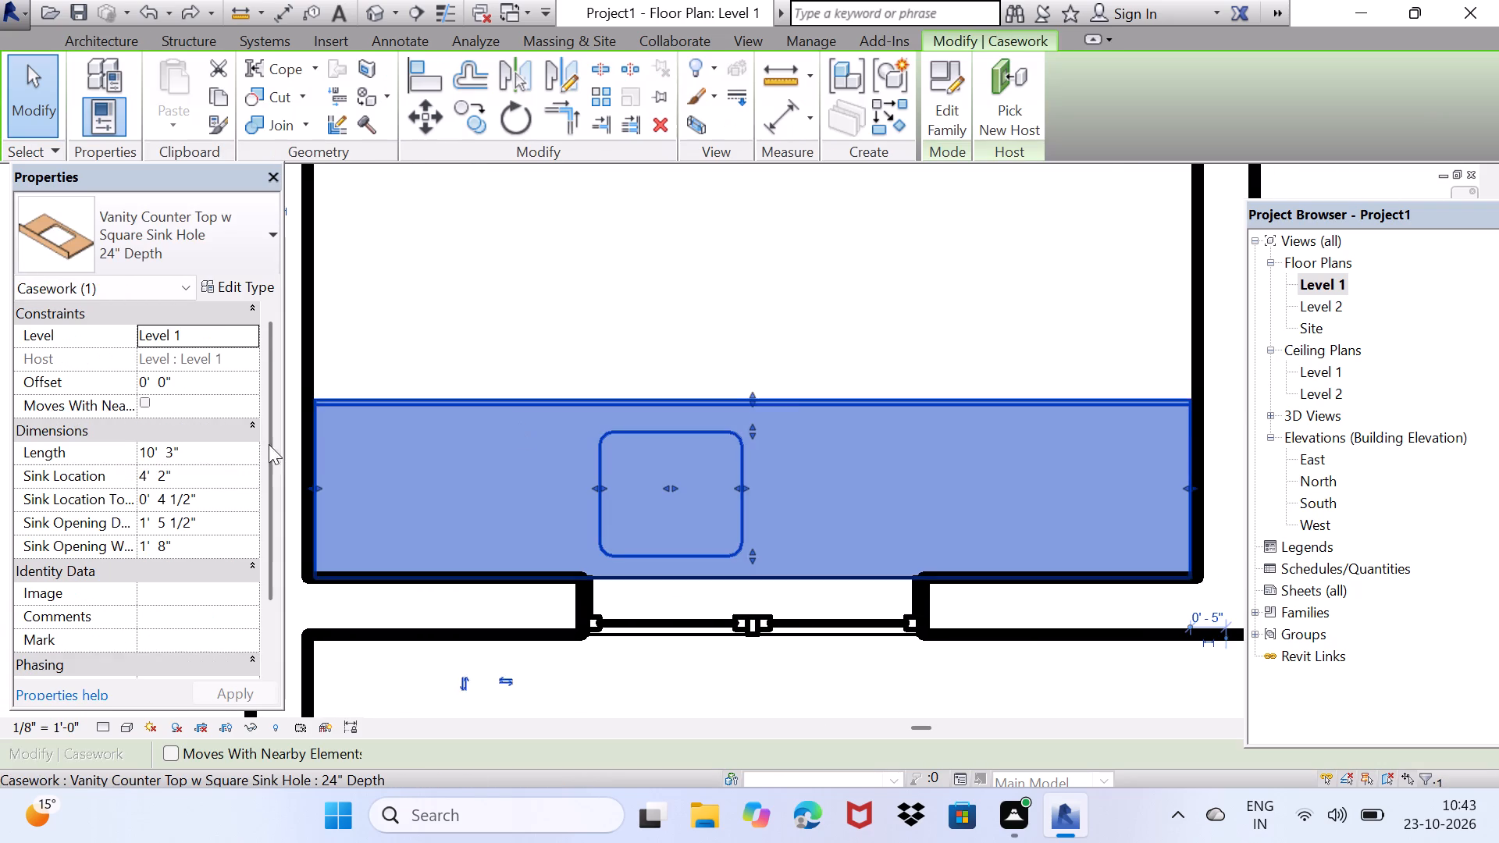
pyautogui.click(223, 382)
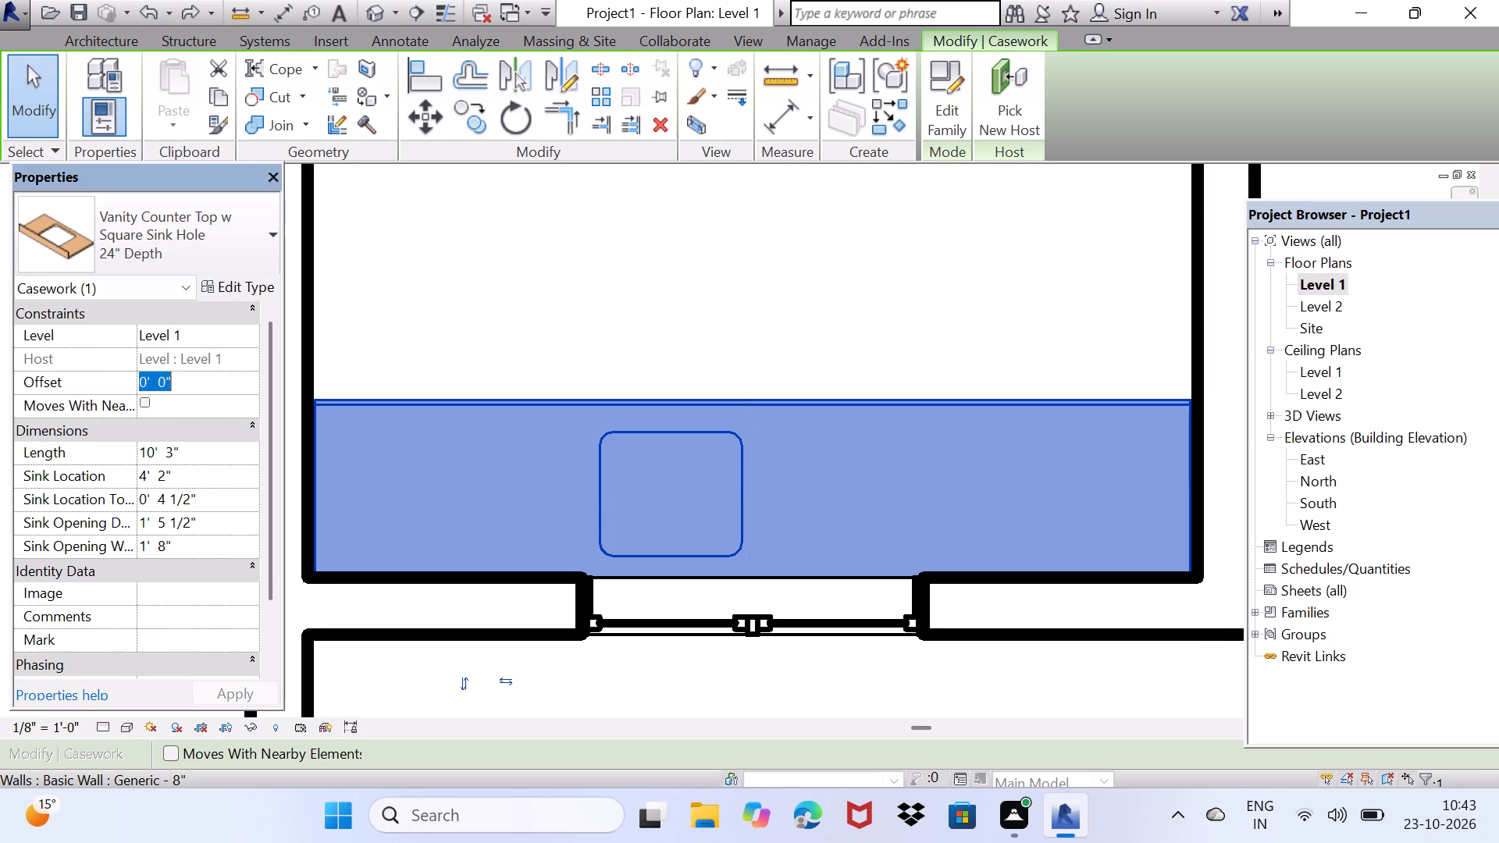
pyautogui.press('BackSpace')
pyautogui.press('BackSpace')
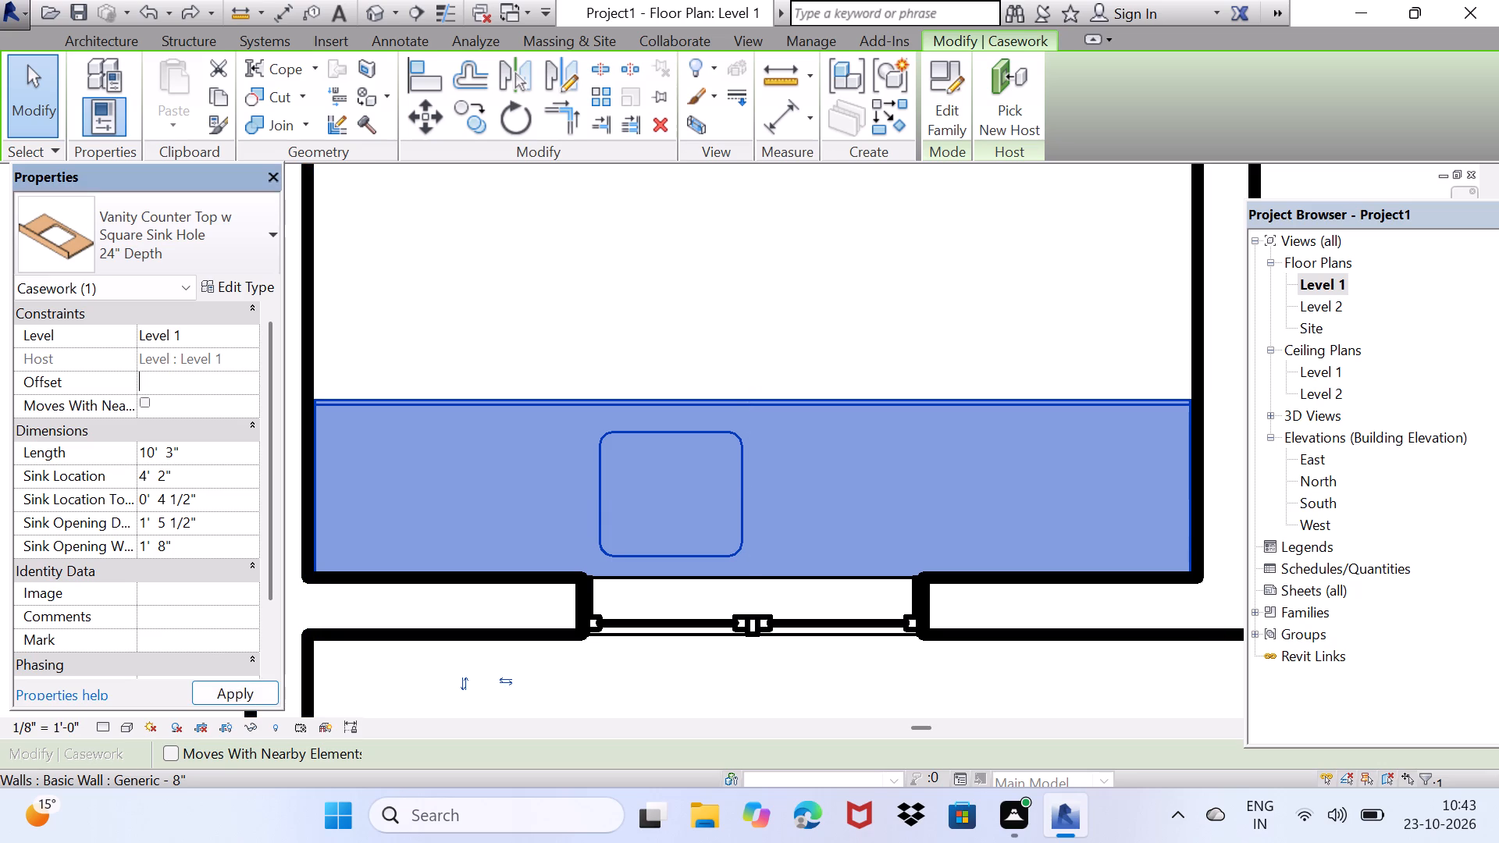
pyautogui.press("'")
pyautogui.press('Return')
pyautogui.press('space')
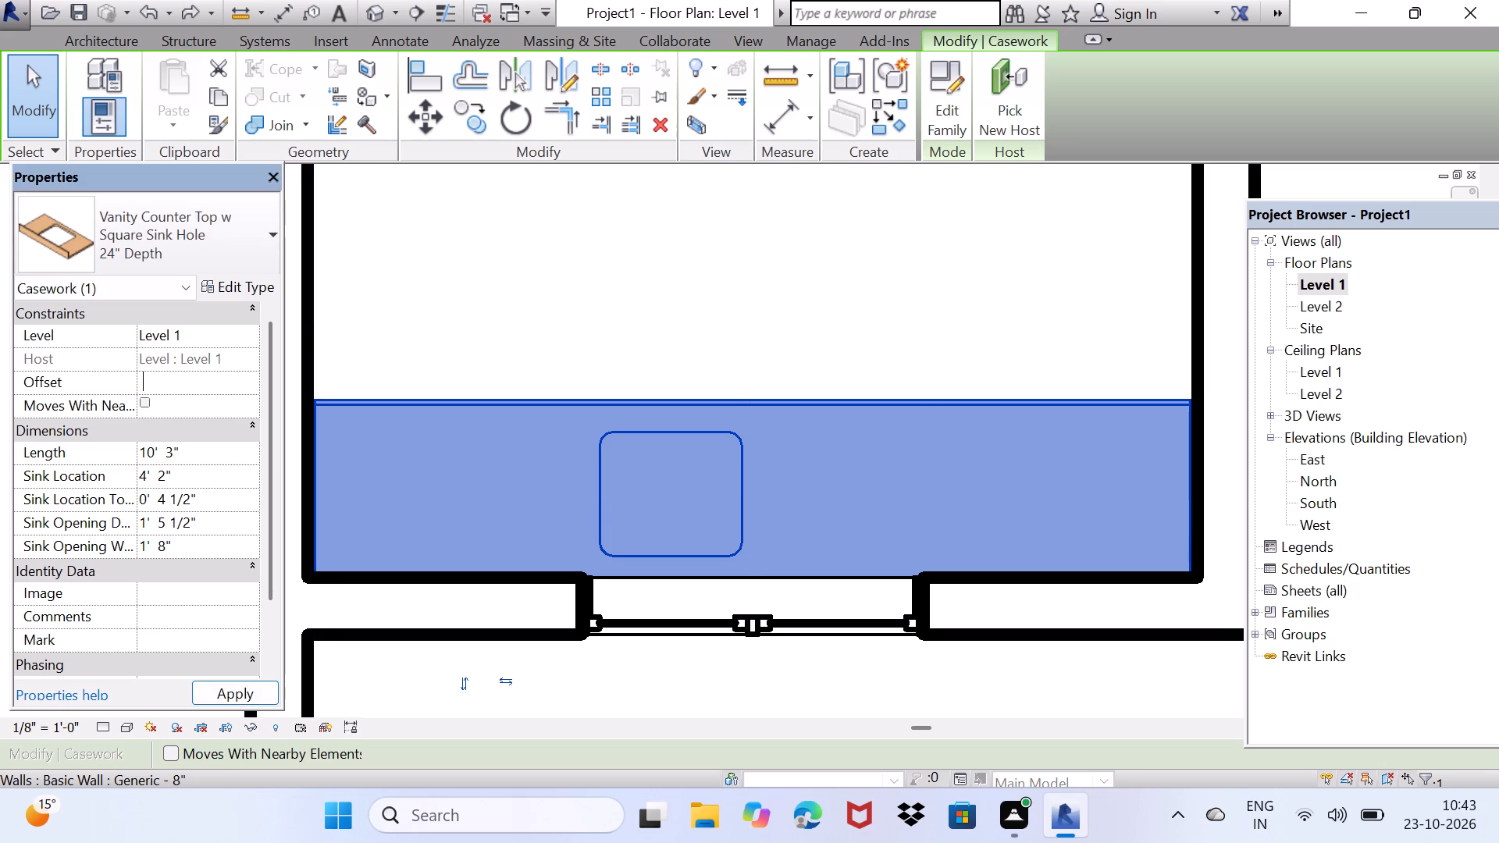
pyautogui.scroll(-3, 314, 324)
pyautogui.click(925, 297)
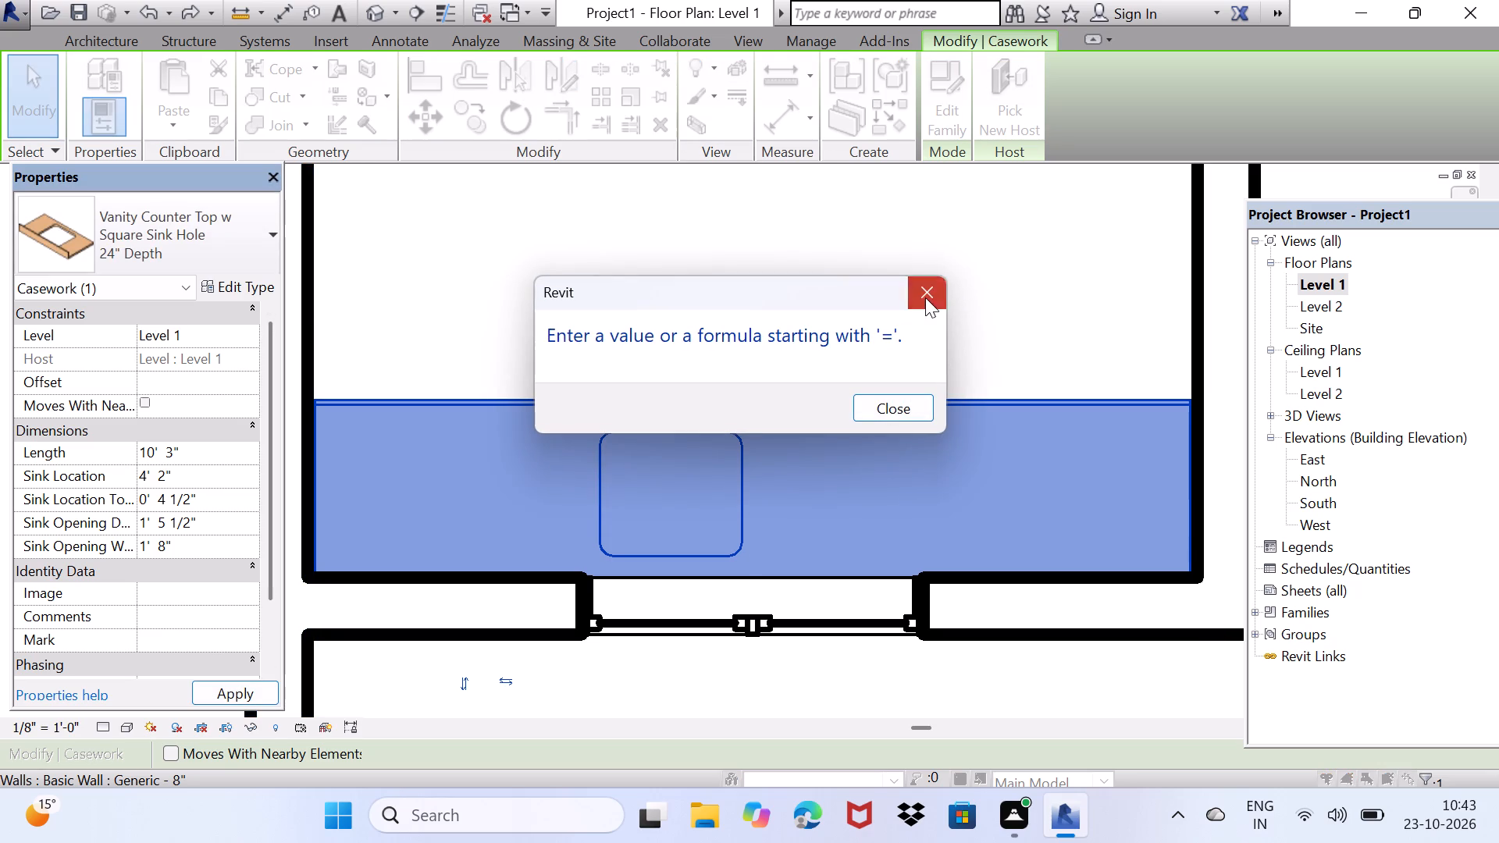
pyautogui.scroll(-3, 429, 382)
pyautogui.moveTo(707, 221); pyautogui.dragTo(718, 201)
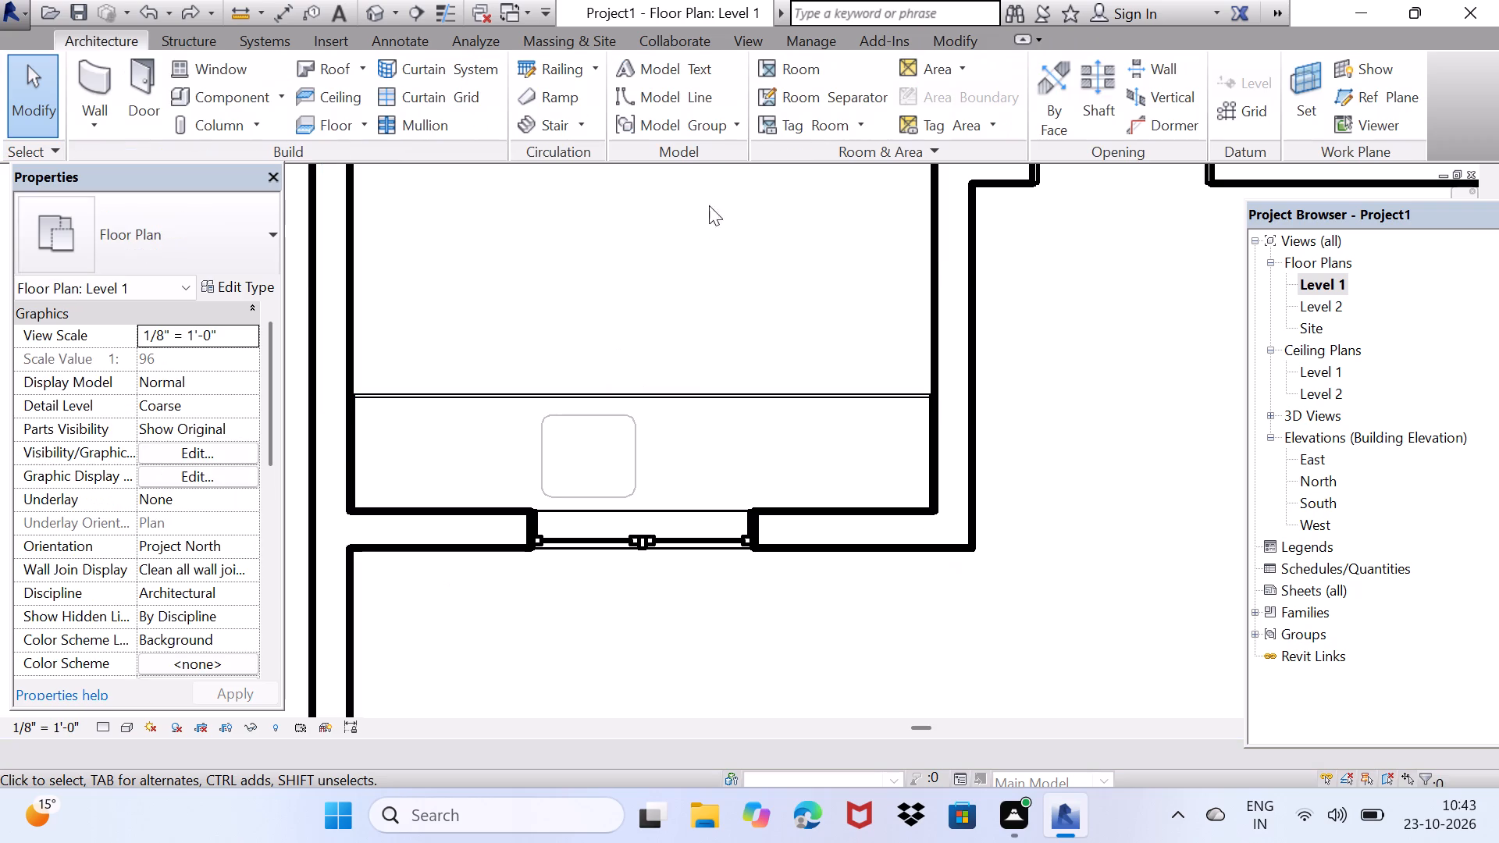
# Load the Counter Top-Island family from the Casework Counter Tops library for placement.
pyautogui.scroll(2, 410, 356)
pyautogui.moveTo(395, 367); pyautogui.dragTo(487, 572, button='middle')
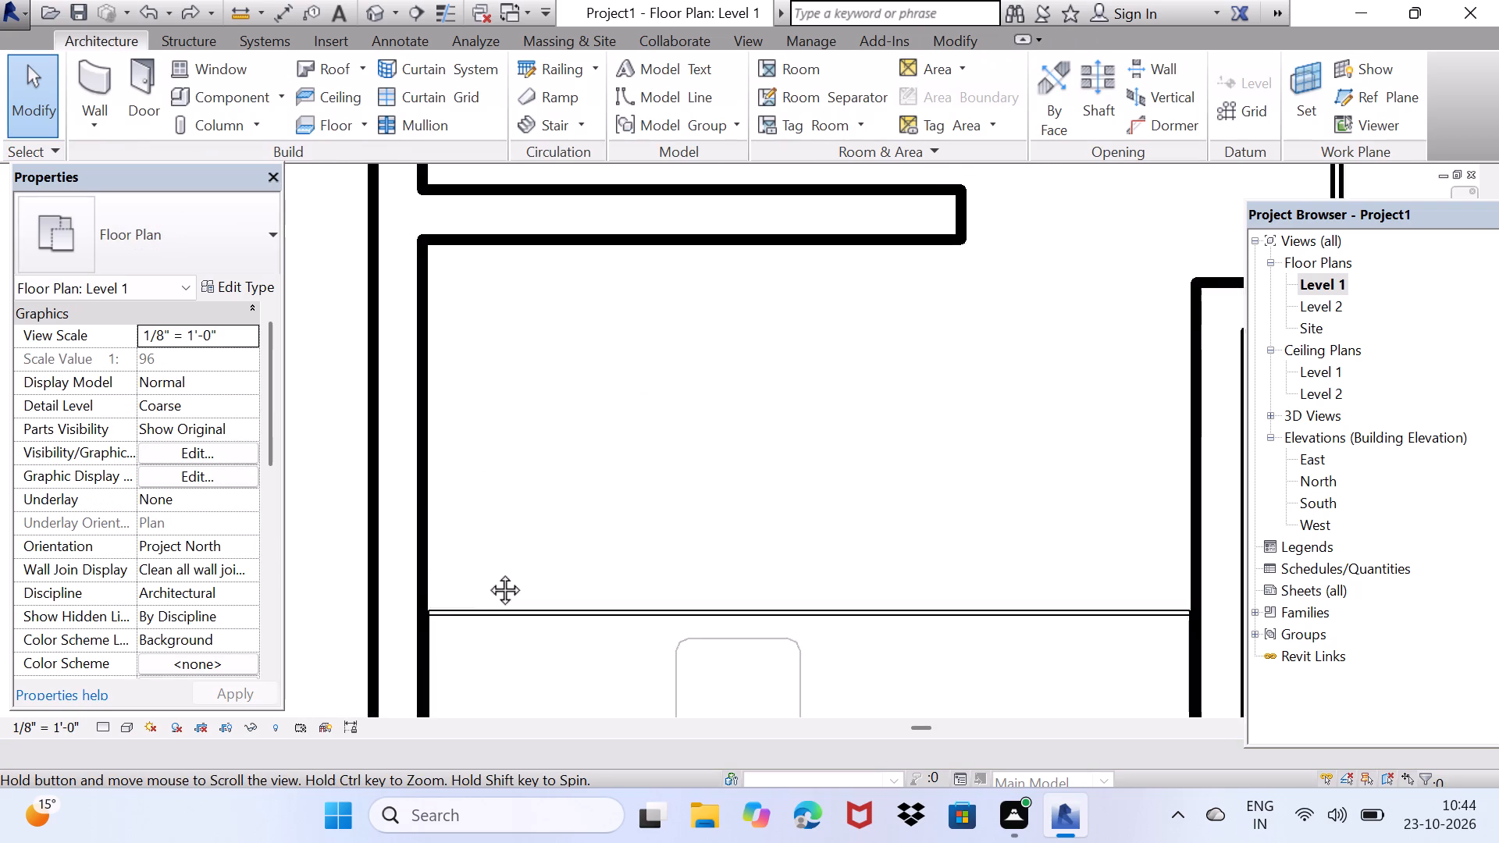
pyautogui.moveTo(487, 572); pyautogui.dragTo(481, 432, button='middle')
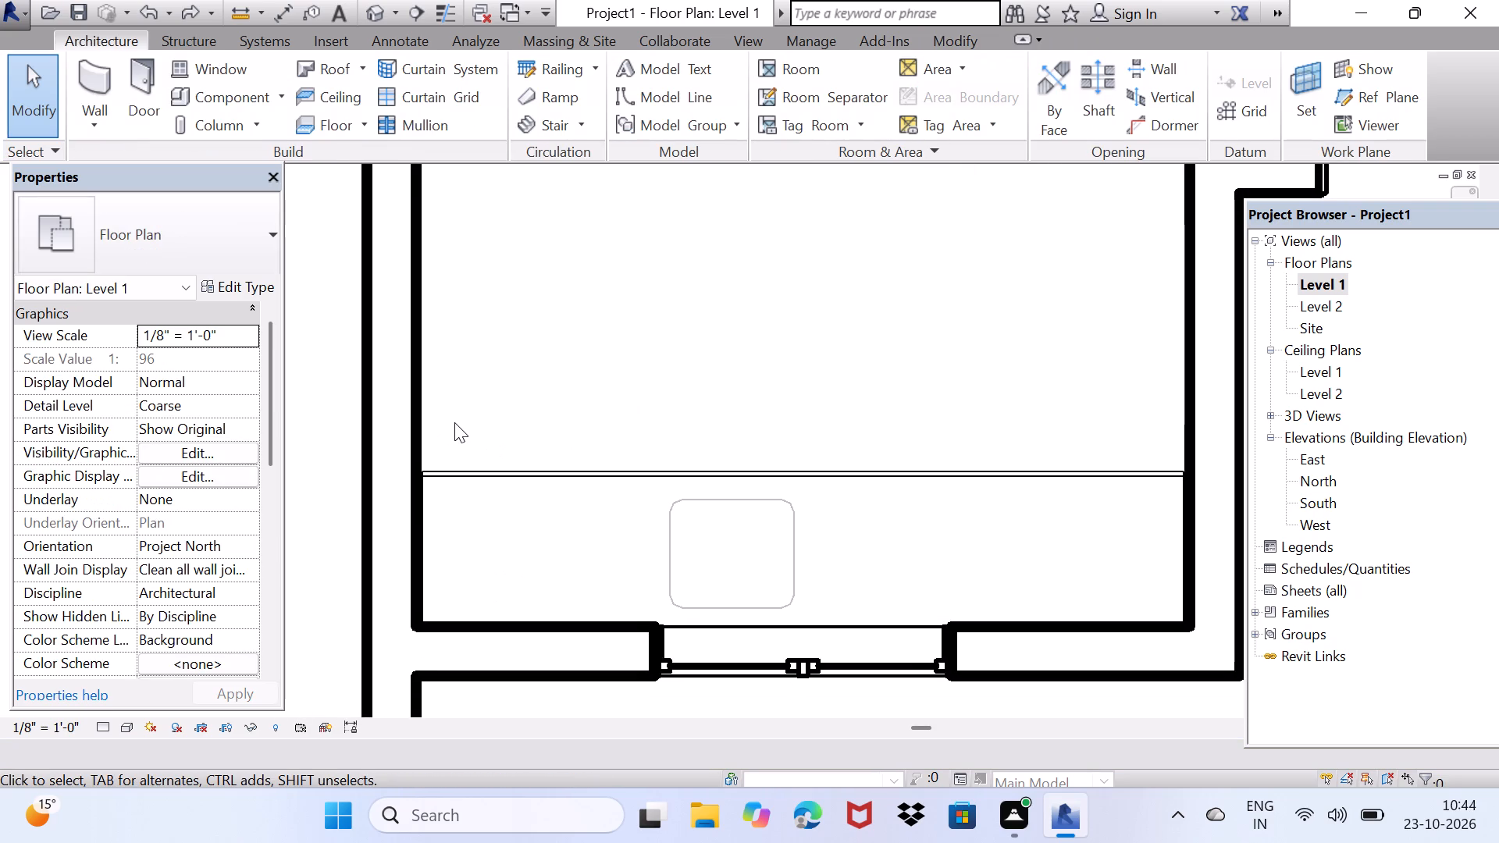
pyautogui.click(219, 94)
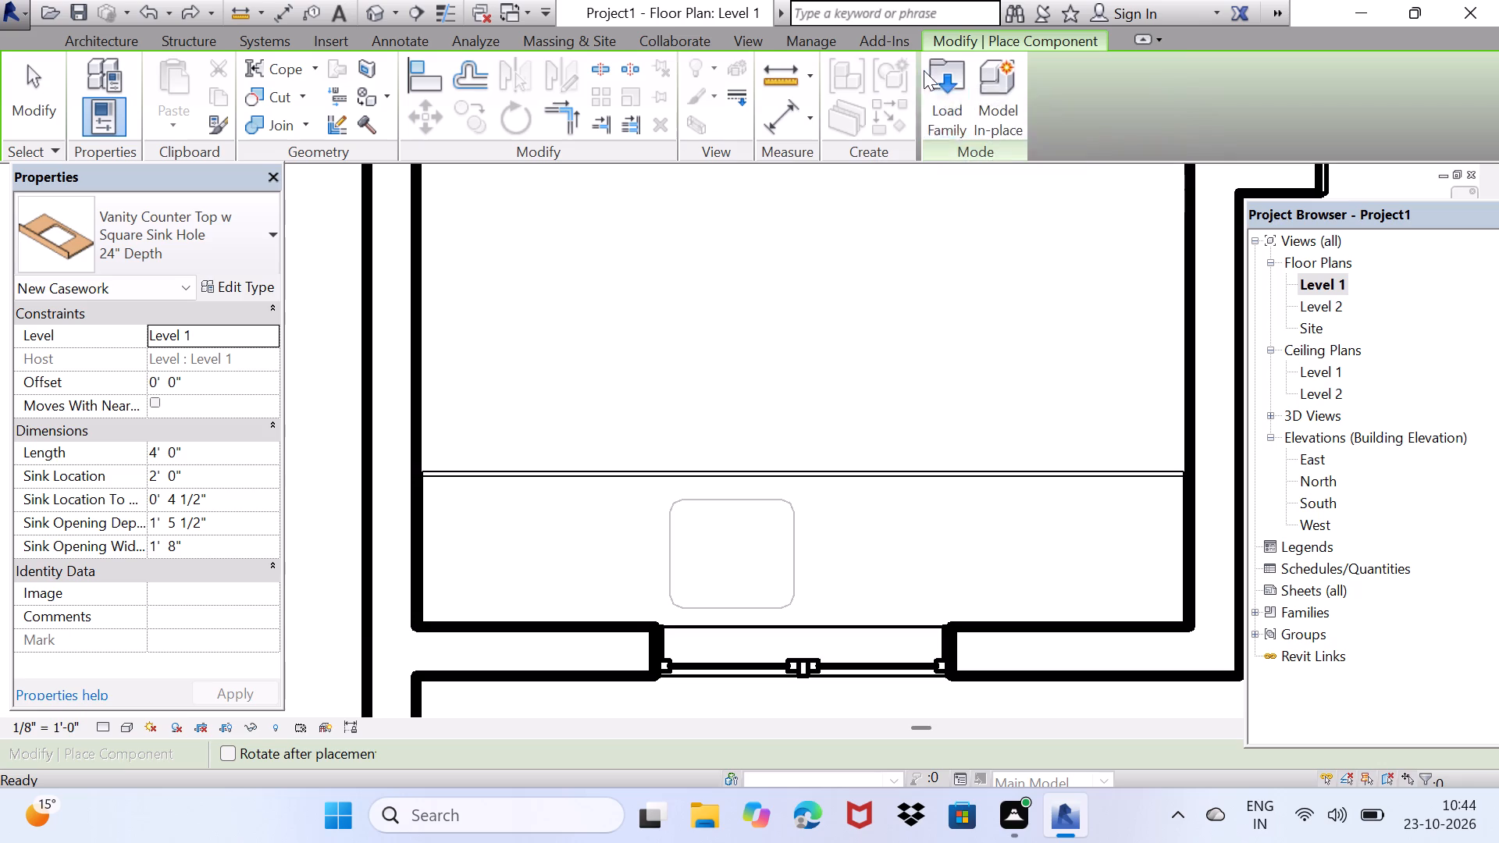
pyautogui.doubleClick(940, 67)
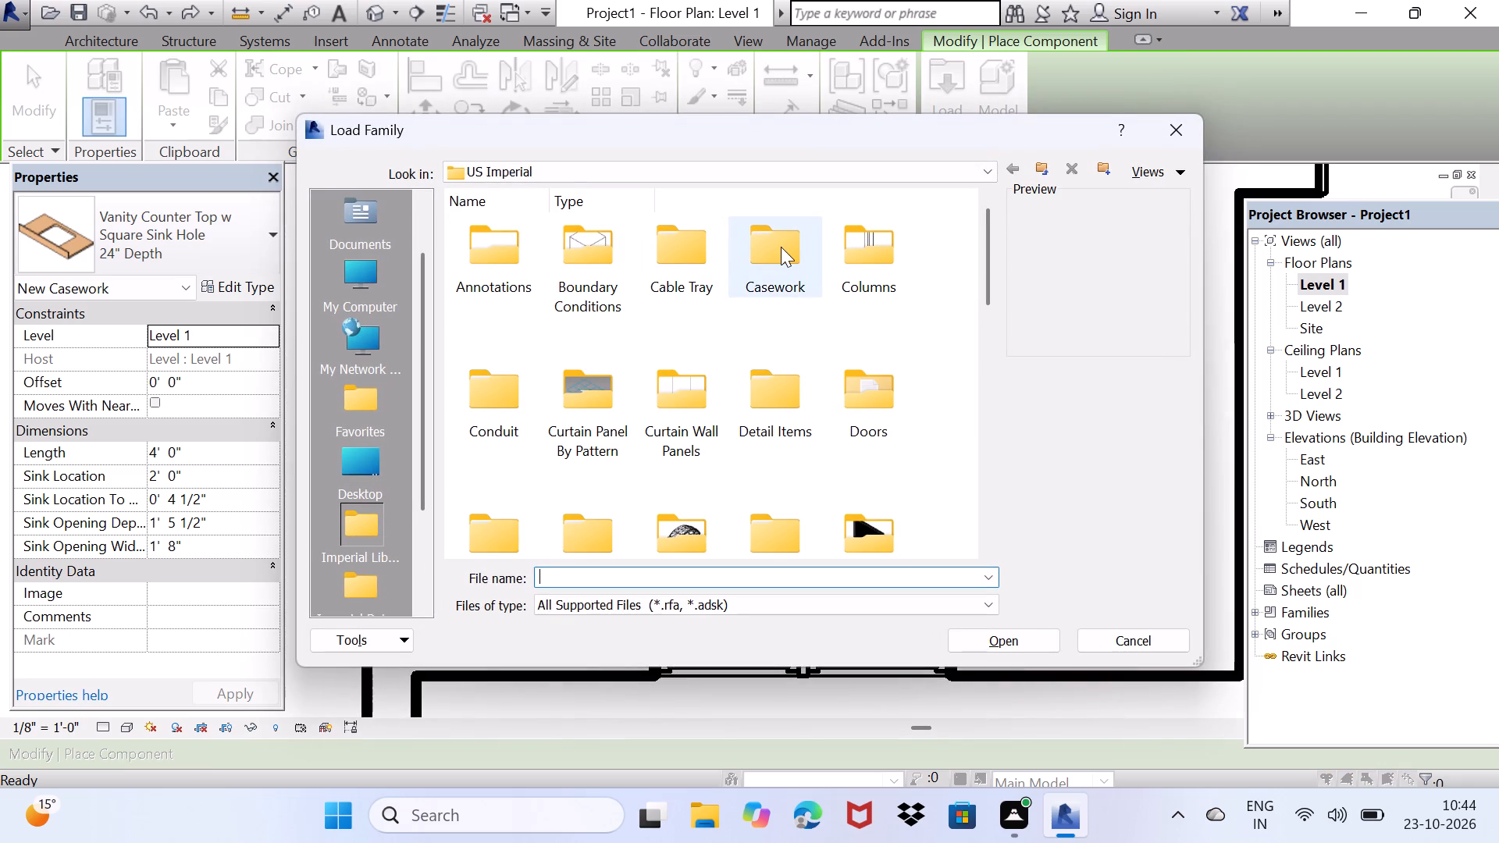
pyautogui.doubleClick(748, 251)
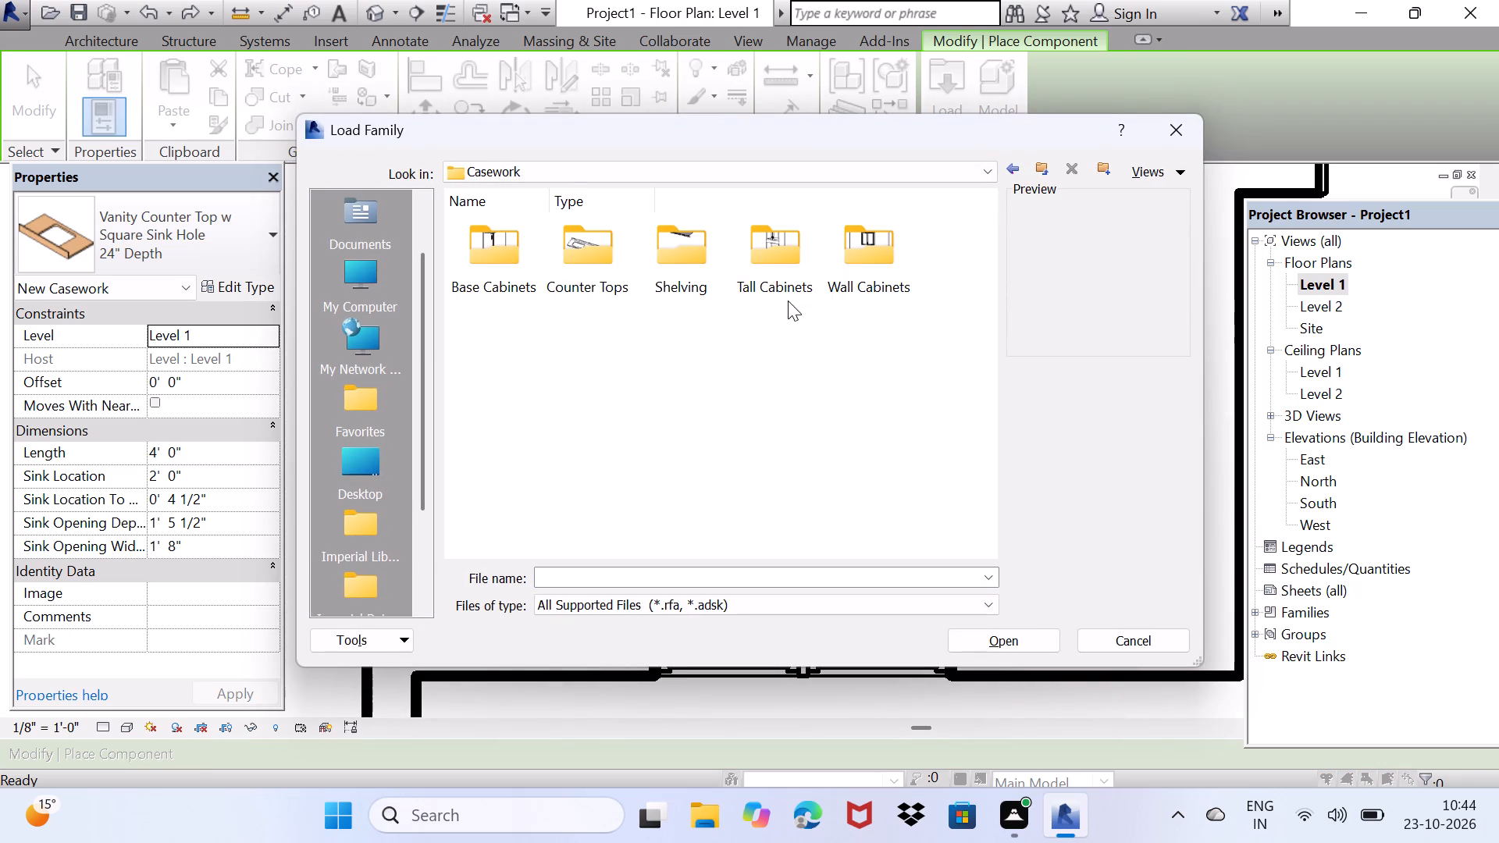
pyautogui.doubleClick(569, 277)
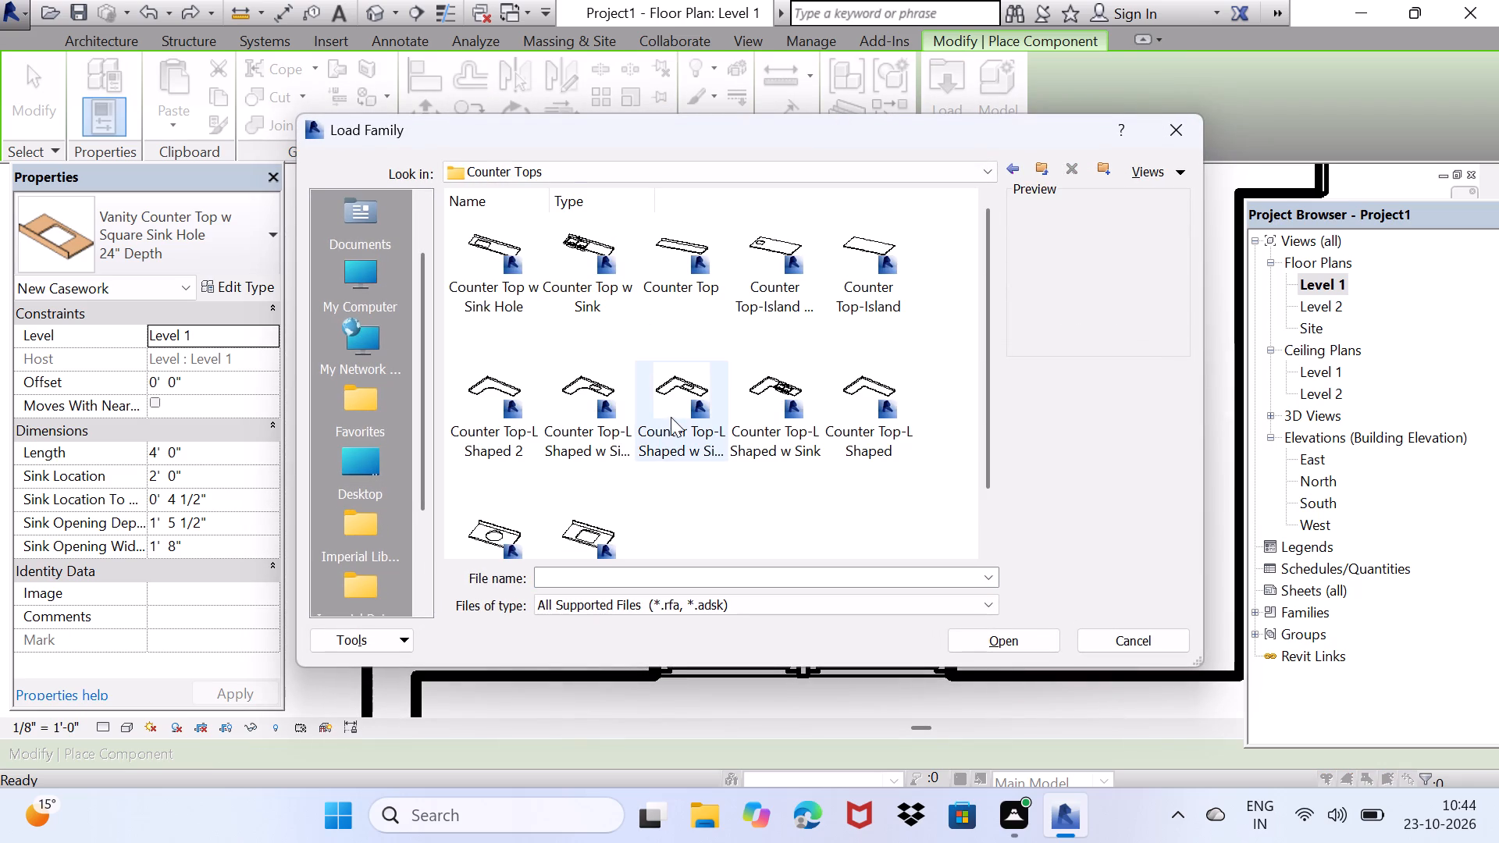
pyautogui.click(864, 272)
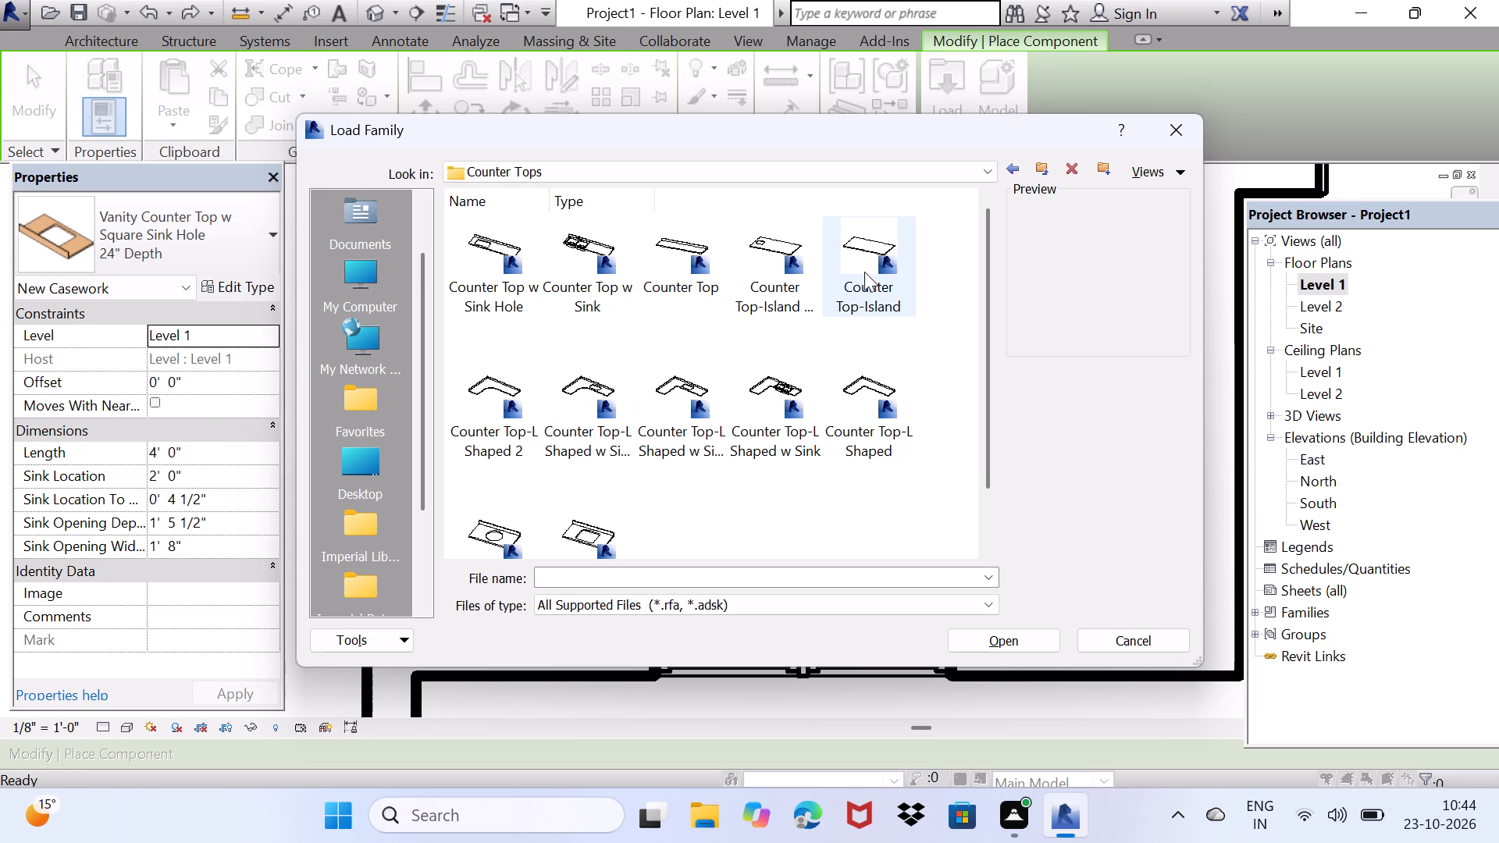
pyautogui.moveTo(1003, 649); pyautogui.dragTo(1010, 652)
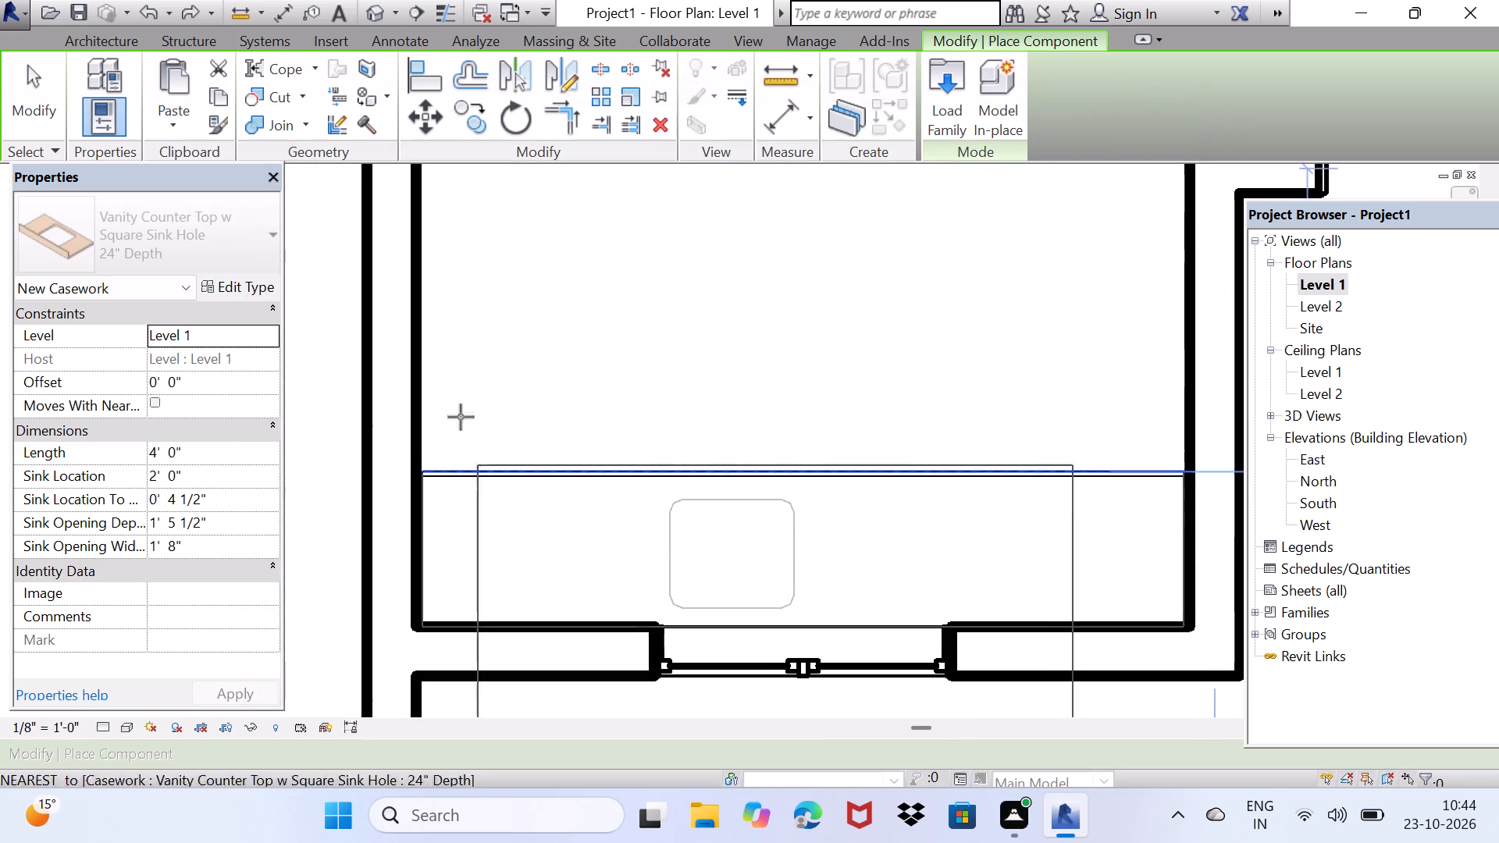
# Place a 48" depth Counter Top-Island lengthwise along the kitchen's left wall, just above the sink counter.
pyautogui.scroll(-2, 518, 279)
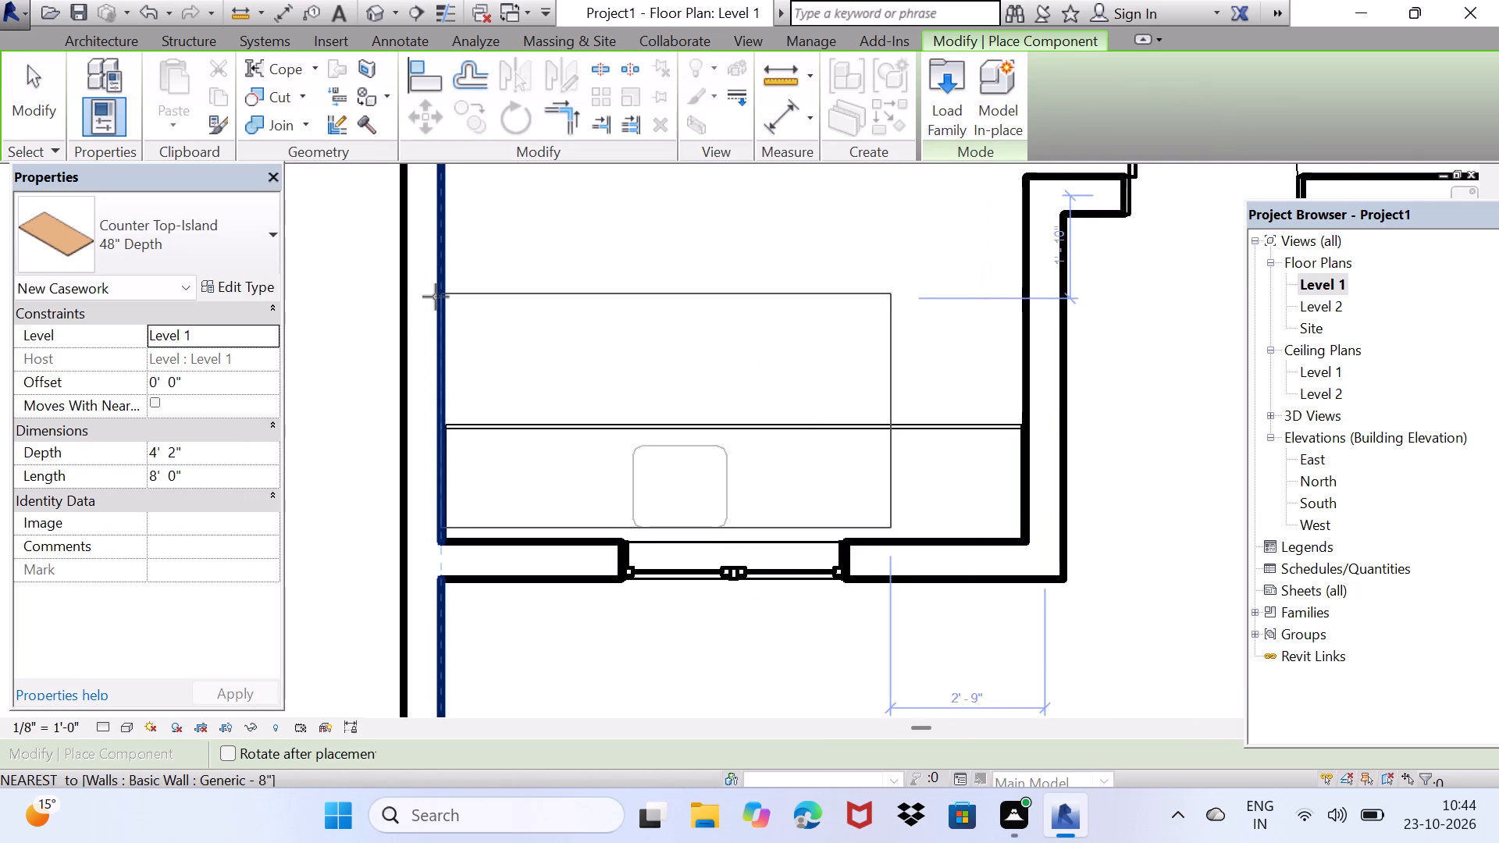
pyautogui.scroll(-3, 418, 308)
pyautogui.moveTo(419, 302); pyautogui.dragTo(475, 315, button='middle')
pyautogui.press('space')
pyautogui.press('space')
pyautogui.press('space')
pyautogui.press('space')
pyautogui.press('space')
pyautogui.press('space')
pyautogui.press('space')
pyautogui.press('space')
pyautogui.press('space')
pyautogui.press('space')
pyautogui.press('space')
pyautogui.press('space')
pyautogui.press('space')
pyautogui.press('space')
pyautogui.press('space')
pyautogui.press('space')
pyautogui.press('space')
pyautogui.press('space')
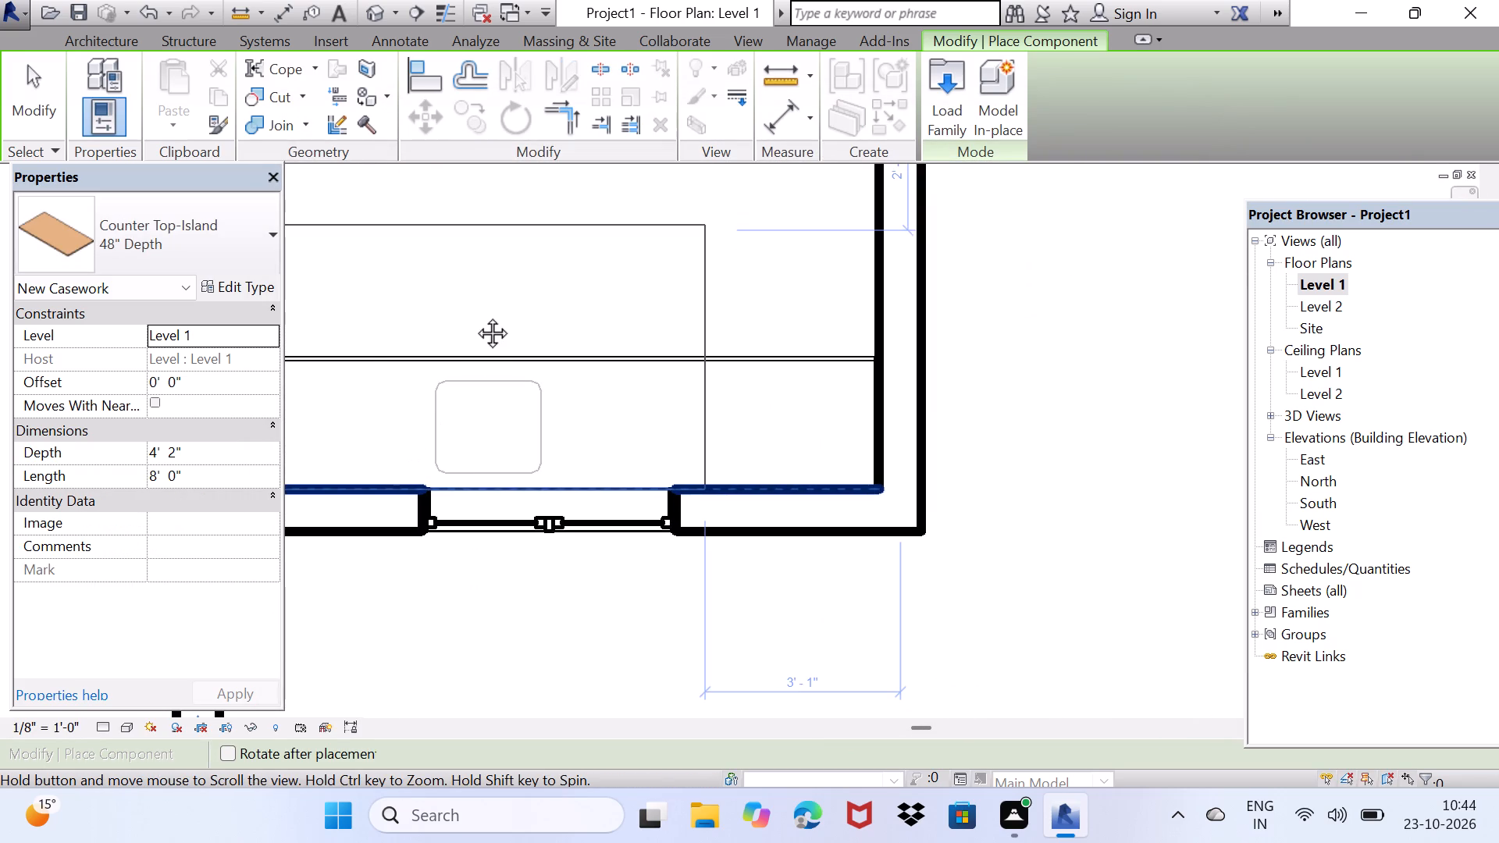
pyautogui.moveTo(475, 315); pyautogui.dragTo(574, 466, button='middle')
pyautogui.keyDown('shift'); pyautogui.scroll(-2, 561, 461); pyautogui.keyUp('shift')
pyautogui.press('space')
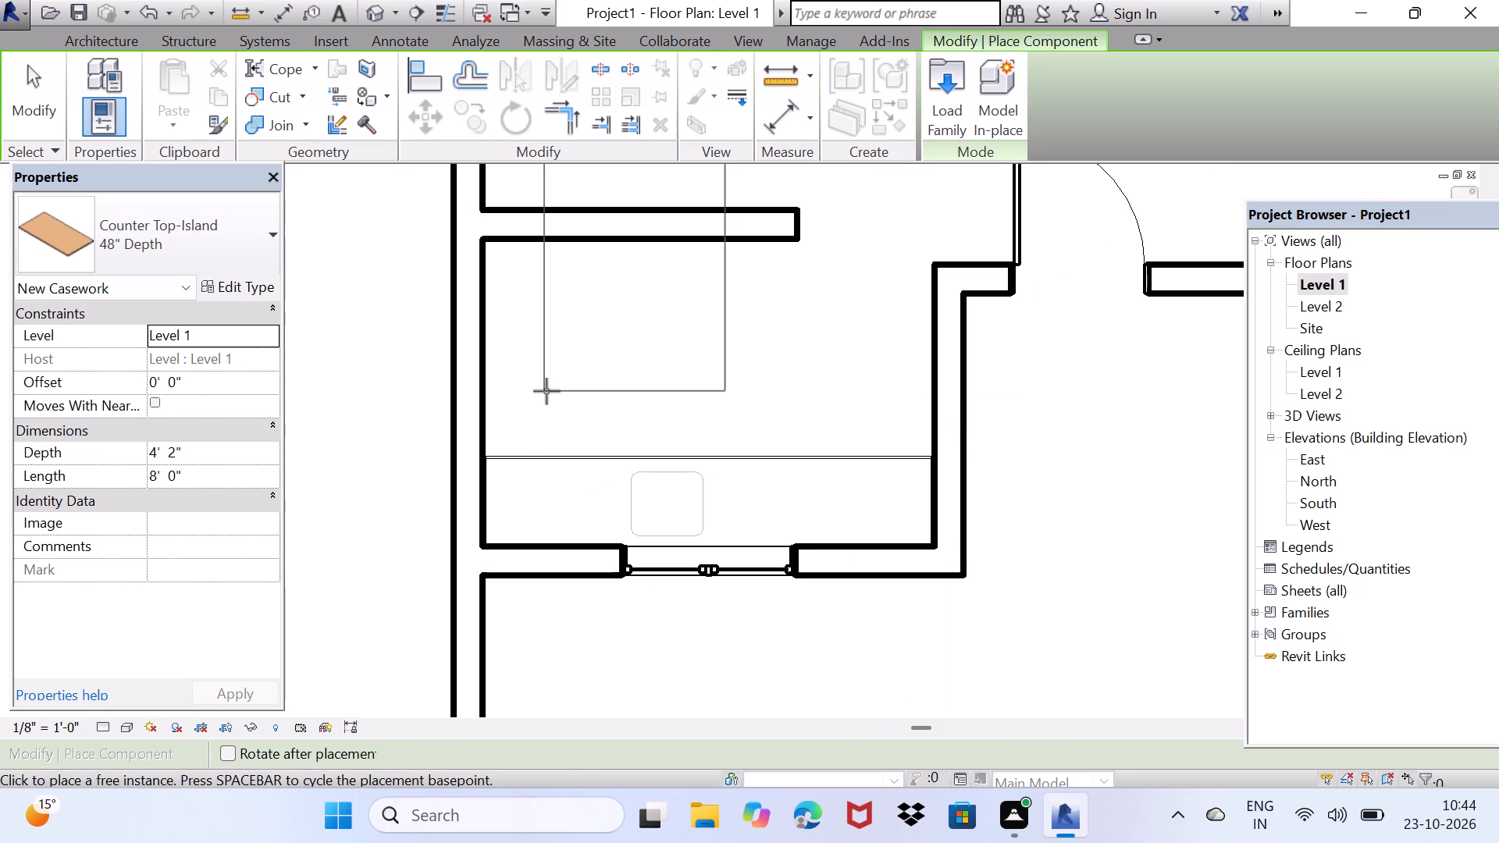
pyautogui.click(491, 437)
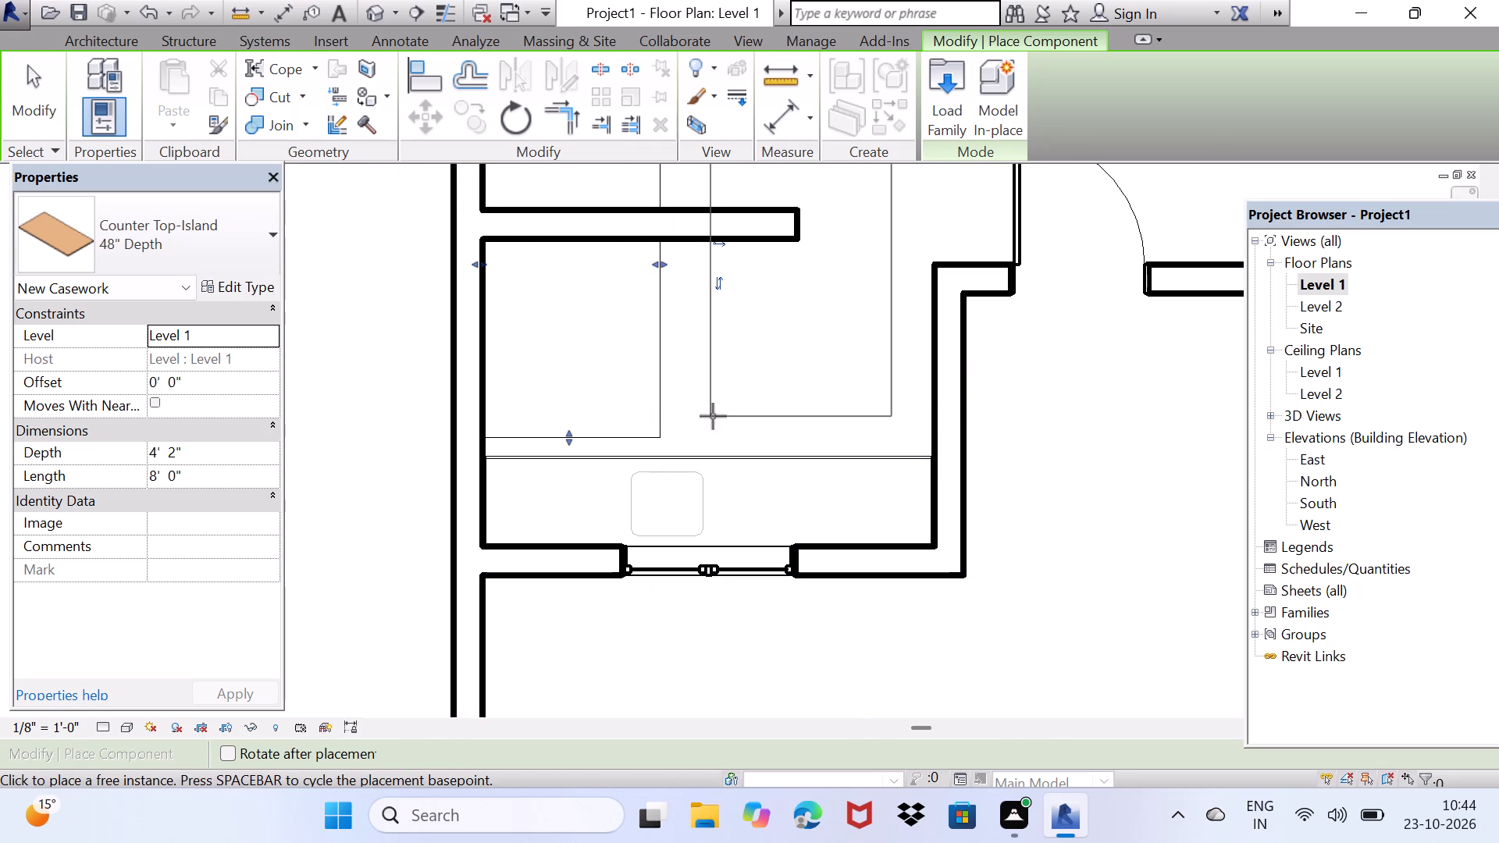
pyautogui.press('space')
pyautogui.press('Escape')
pyautogui.press('Escape')
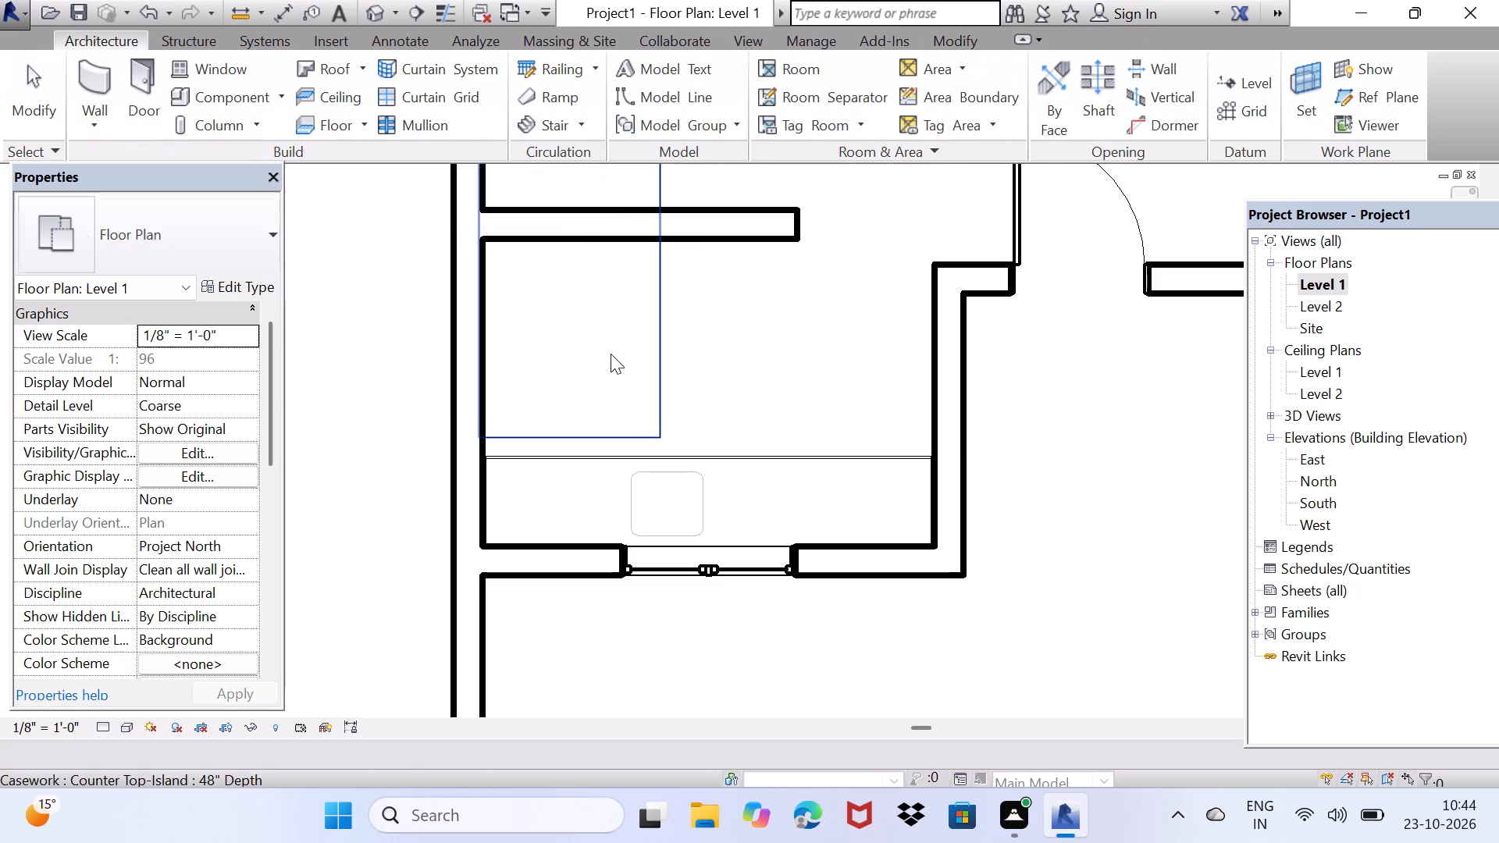
pyautogui.press('Escape')
# Resize the island counter top to about 3' 4" deep and 5' 0 3/4" long, fitting between the partition wall and the sink counter.
pyautogui.click(658, 365)
pyautogui.moveTo(630, 306); pyautogui.dragTo(631, 426, button='middle')
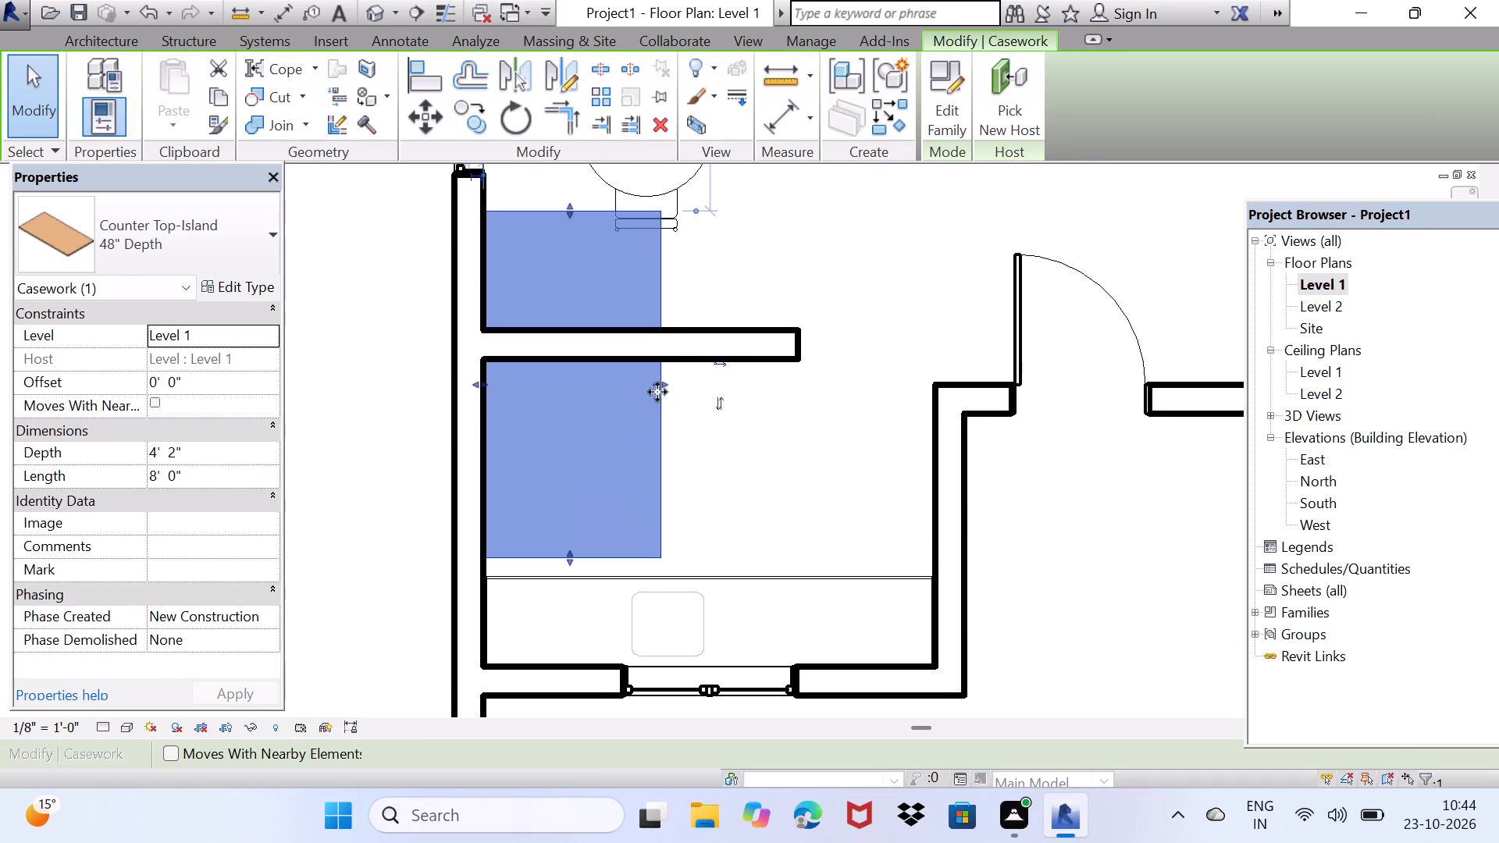
pyautogui.moveTo(665, 386); pyautogui.dragTo(625, 400)
pyautogui.scroll(3, 532, 602)
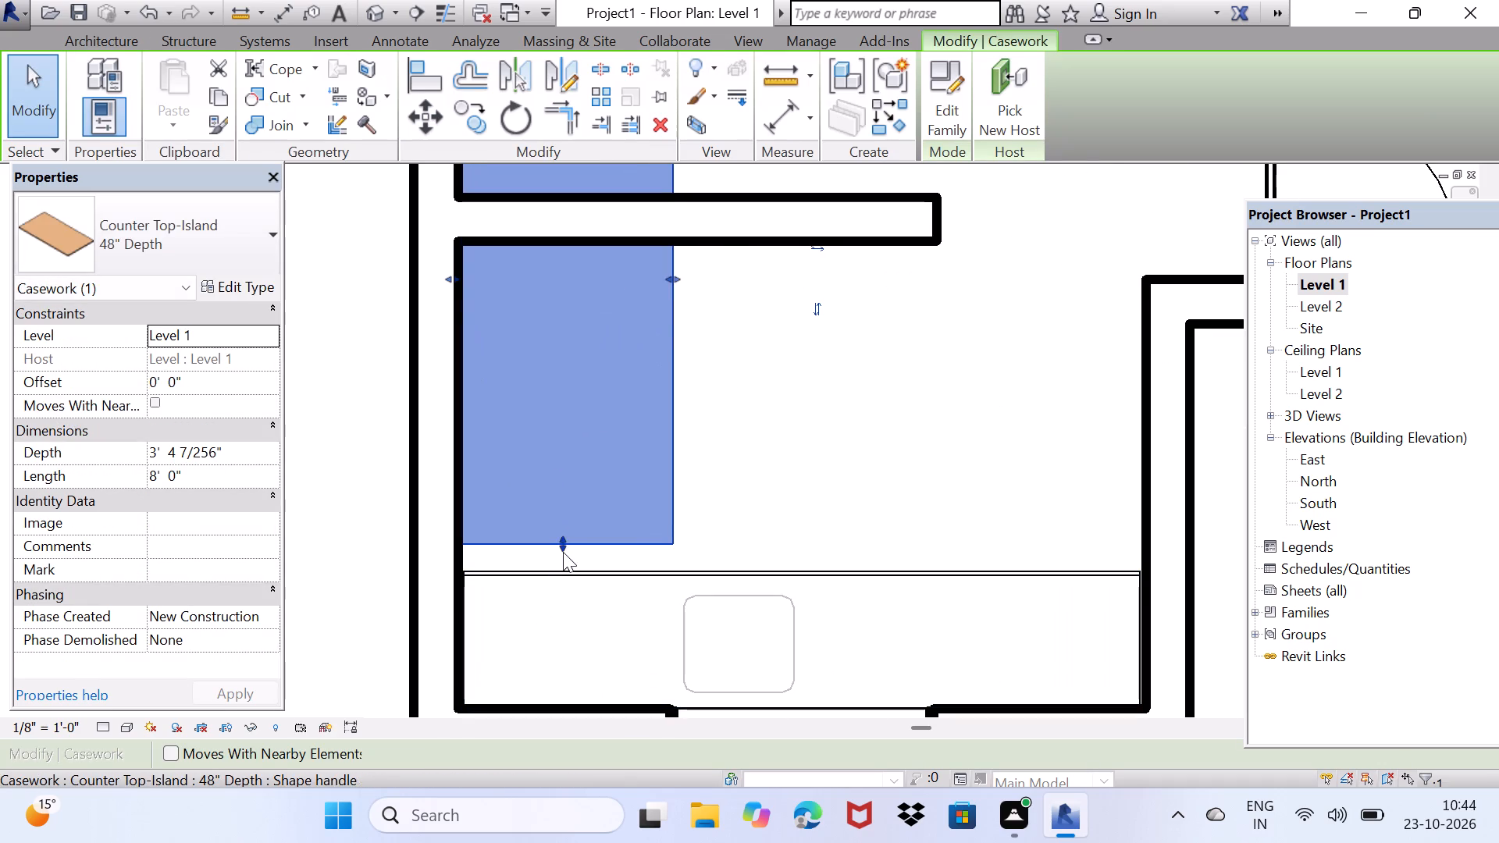
pyautogui.moveTo(563, 552); pyautogui.dragTo(566, 573)
pyautogui.moveTo(561, 393); pyautogui.dragTo(557, 429, button='middle')
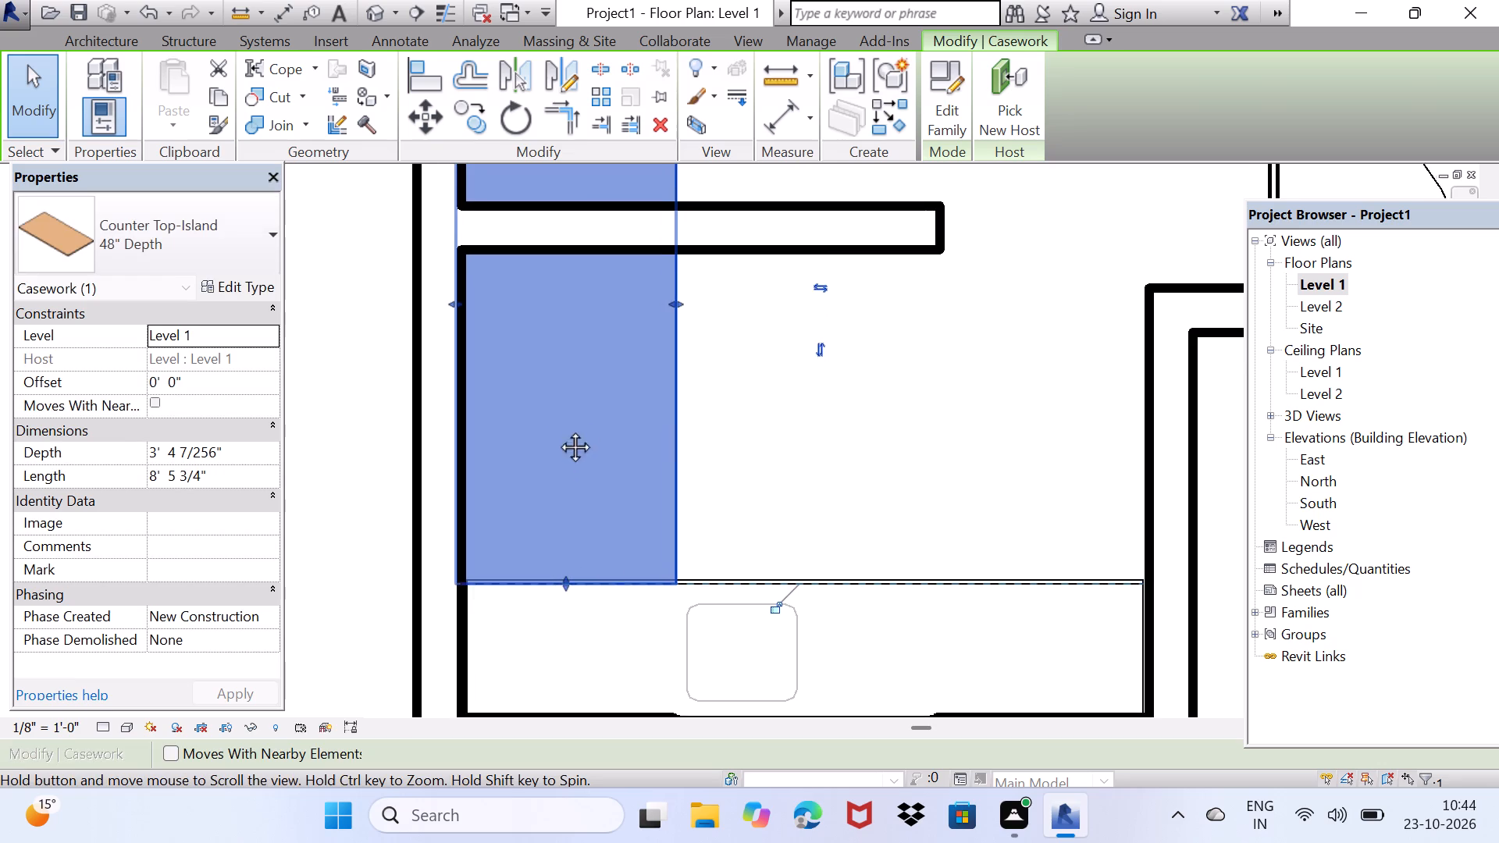
pyautogui.moveTo(557, 429); pyautogui.dragTo(544, 636, button='middle')
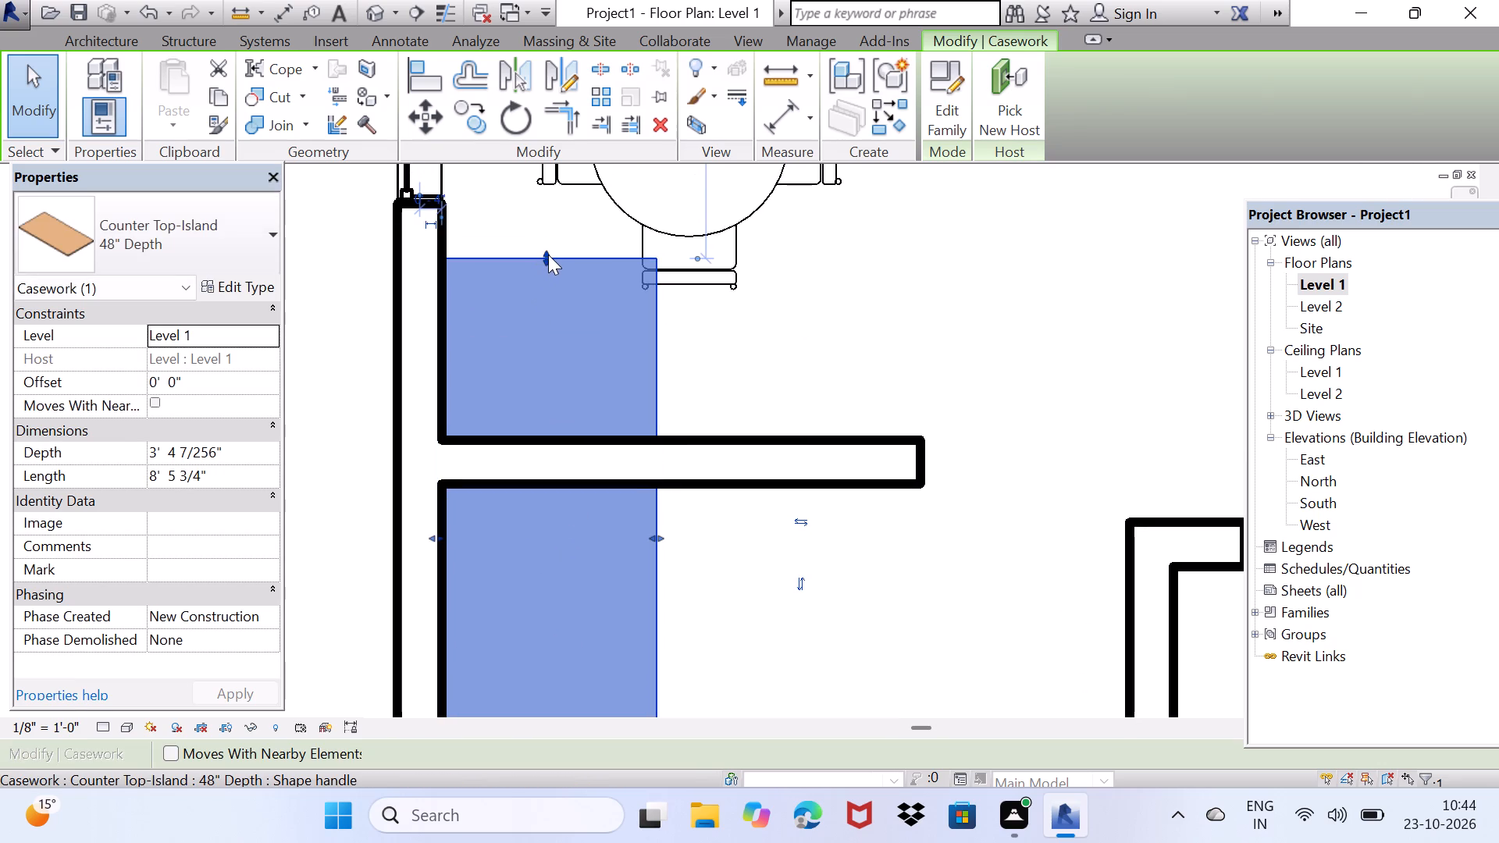
pyautogui.moveTo(548, 254); pyautogui.dragTo(562, 489)
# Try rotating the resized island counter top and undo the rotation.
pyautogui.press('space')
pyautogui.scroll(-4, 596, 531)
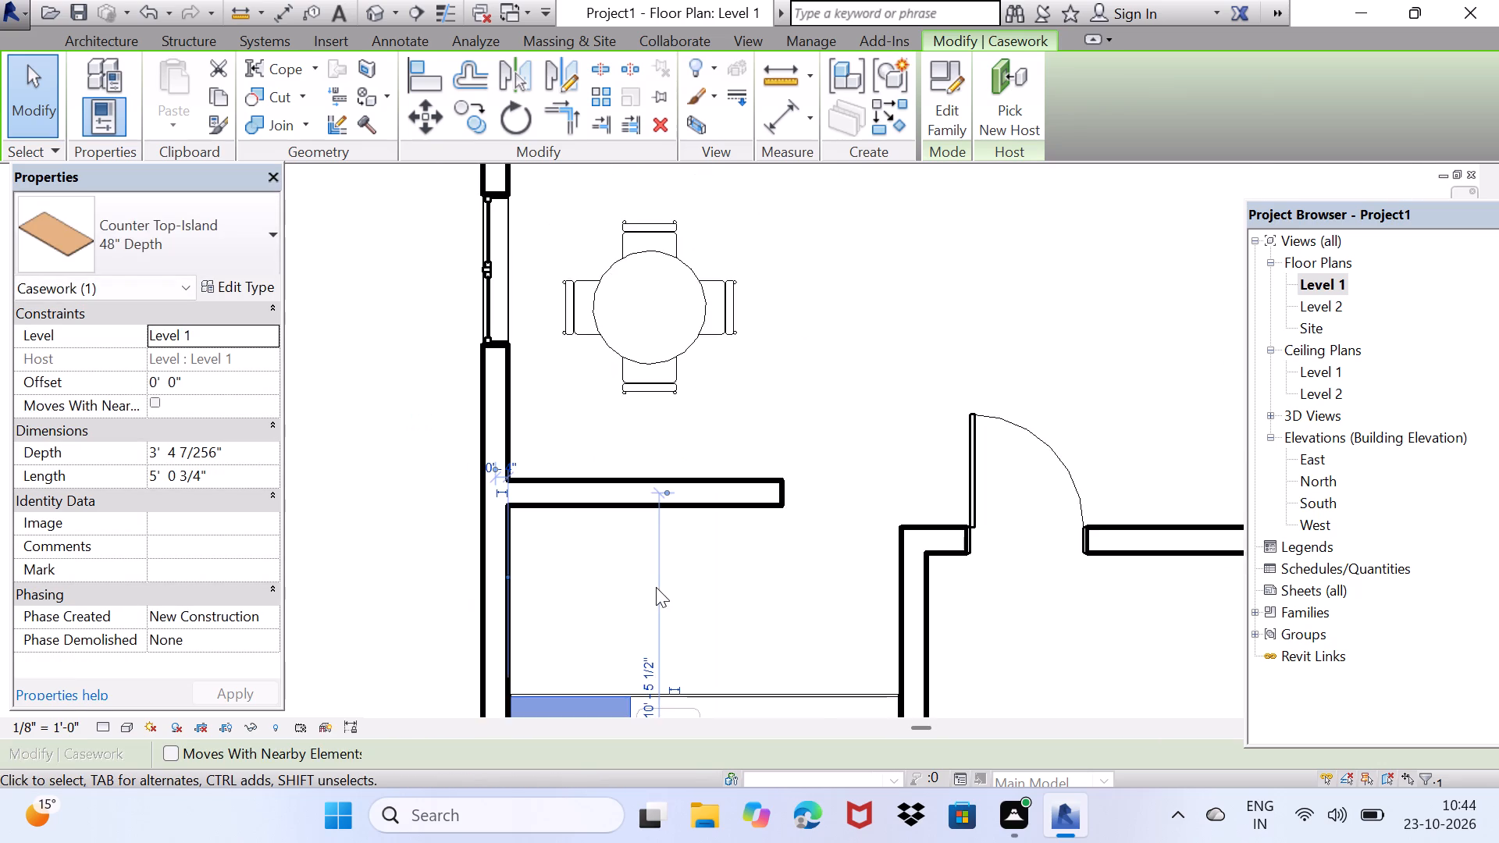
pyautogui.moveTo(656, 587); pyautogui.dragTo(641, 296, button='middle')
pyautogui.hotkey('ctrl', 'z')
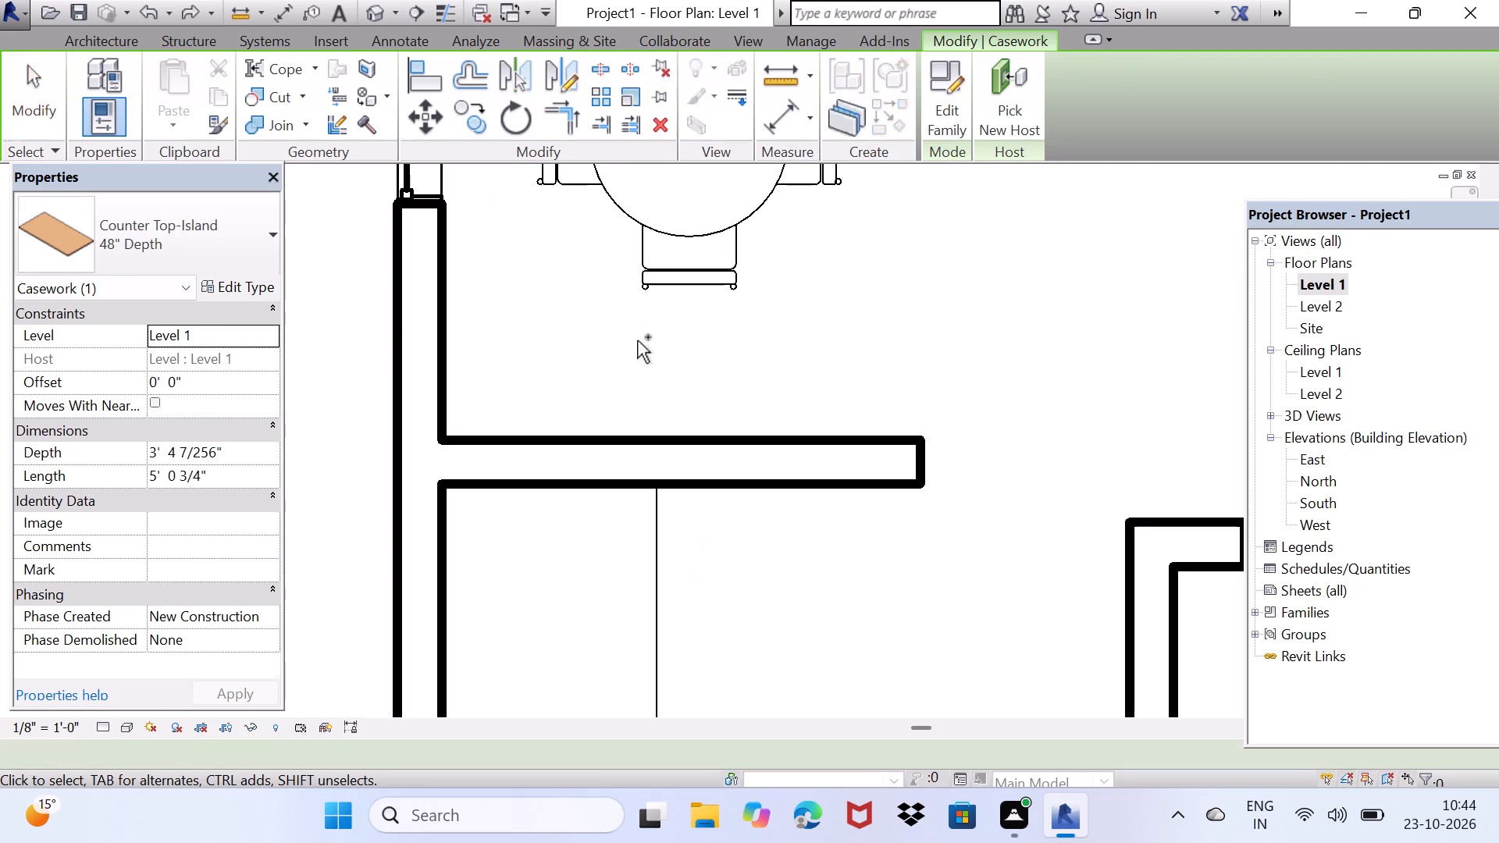
# Set the island counter top's offset to 3' above Level 1.
pyautogui.scroll(-7, 565, 386)
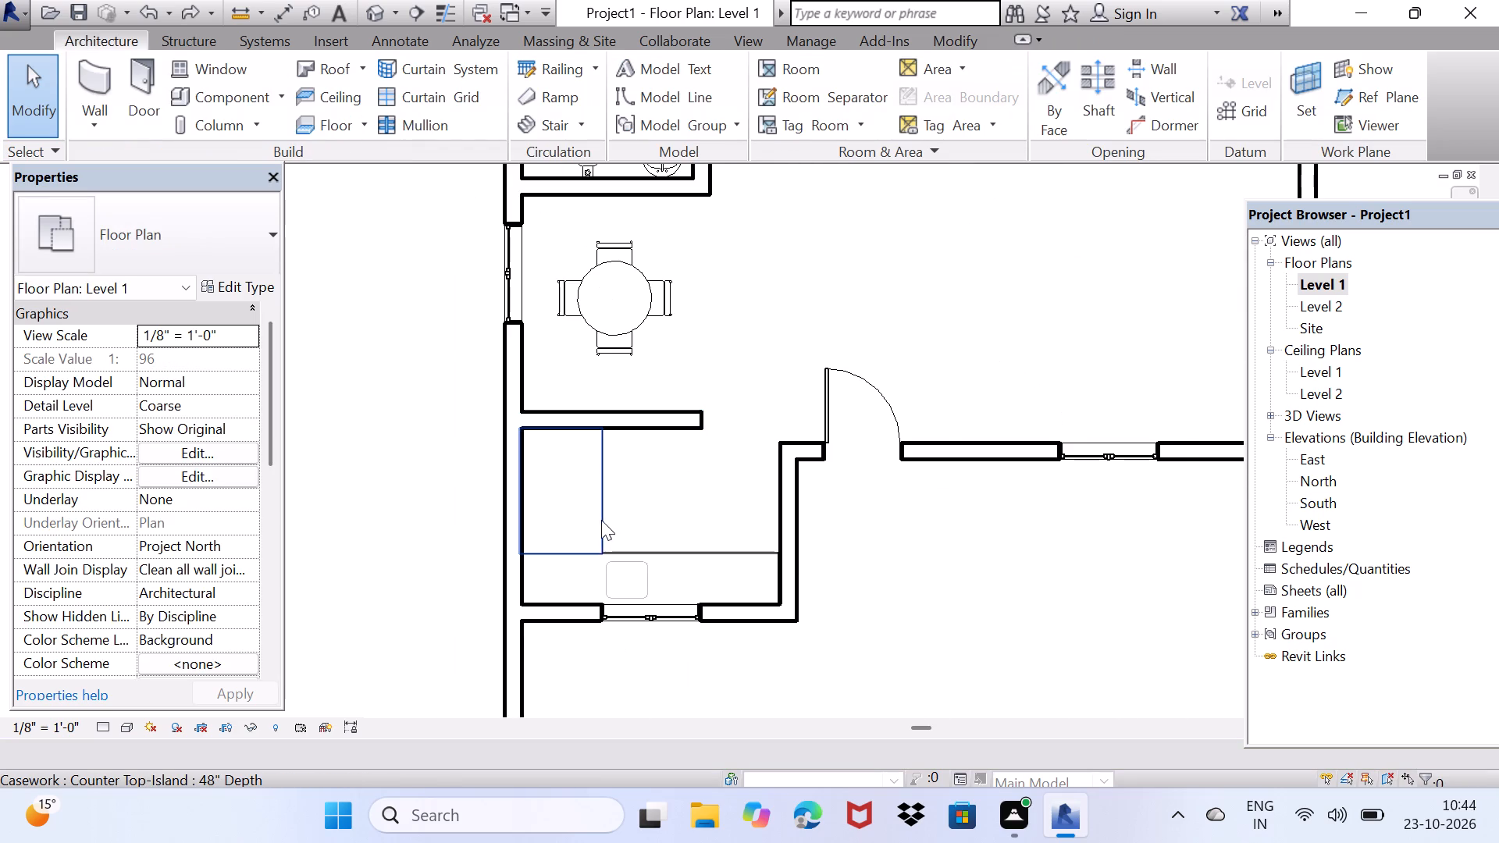
pyautogui.scroll(2, 602, 518)
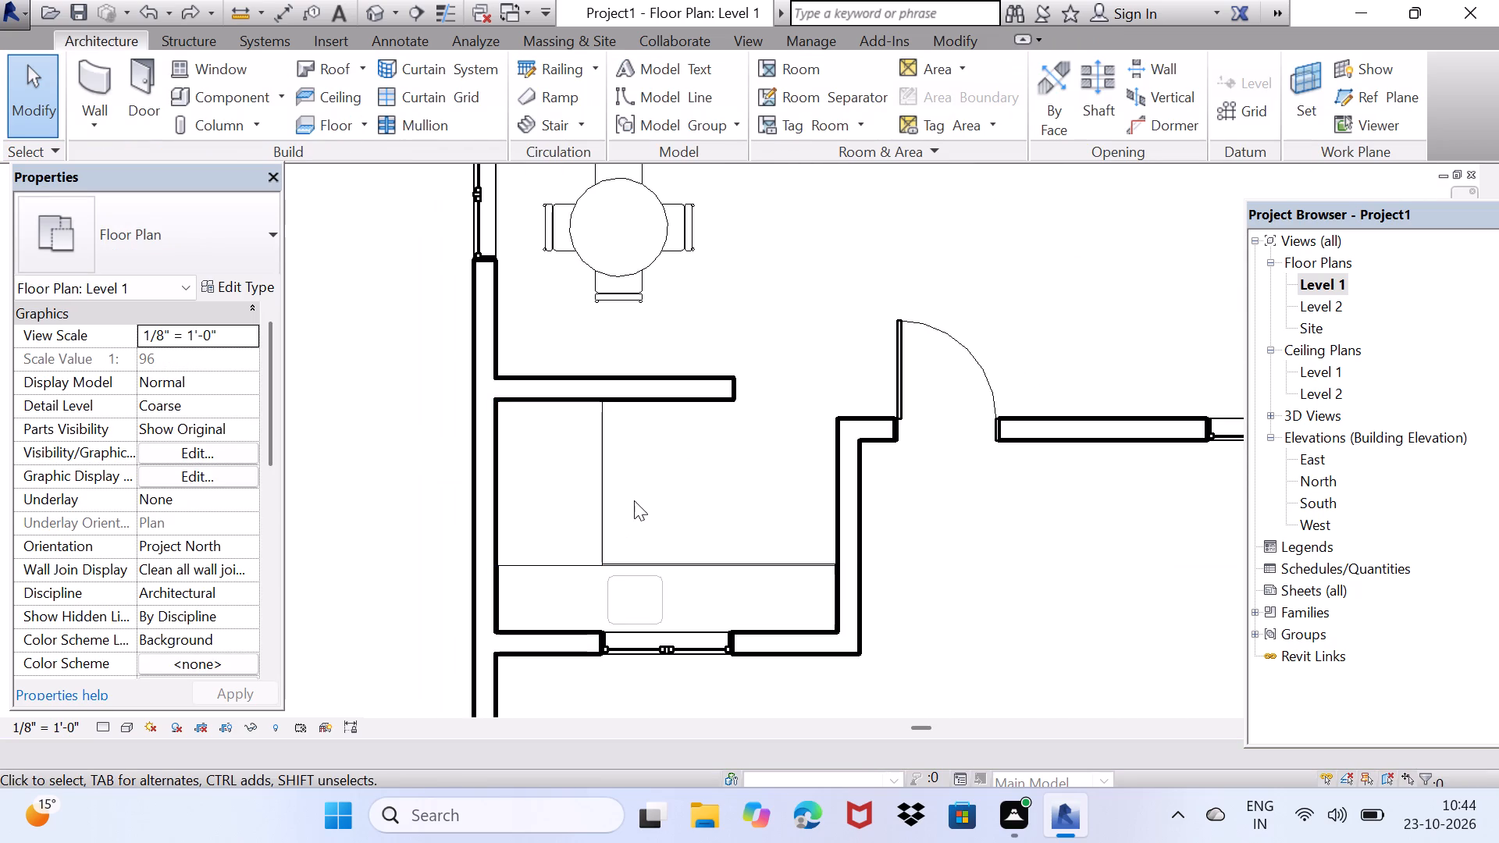
pyautogui.click(589, 519)
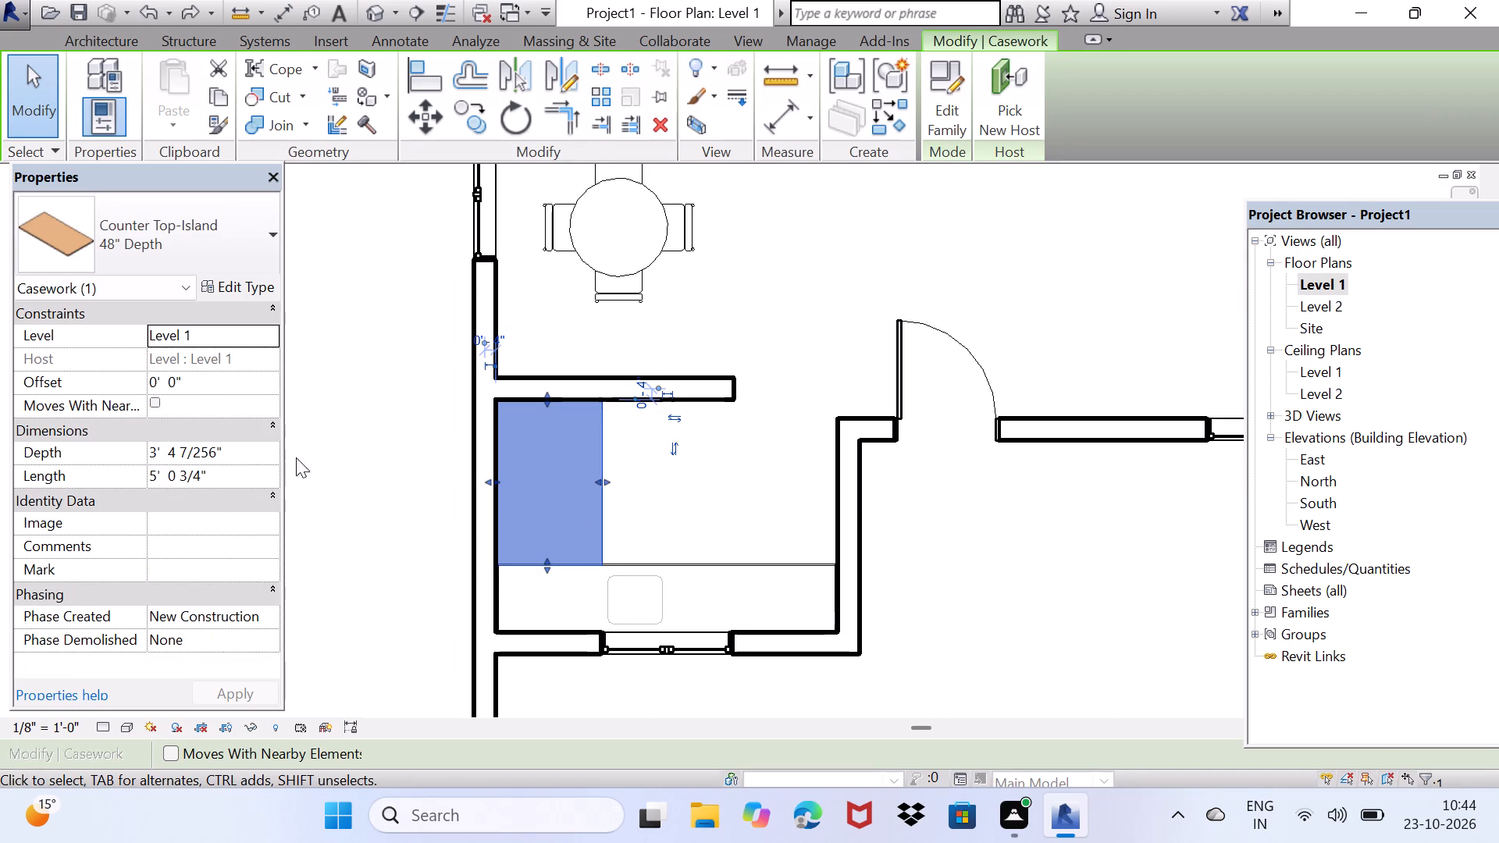
pyautogui.click(250, 383)
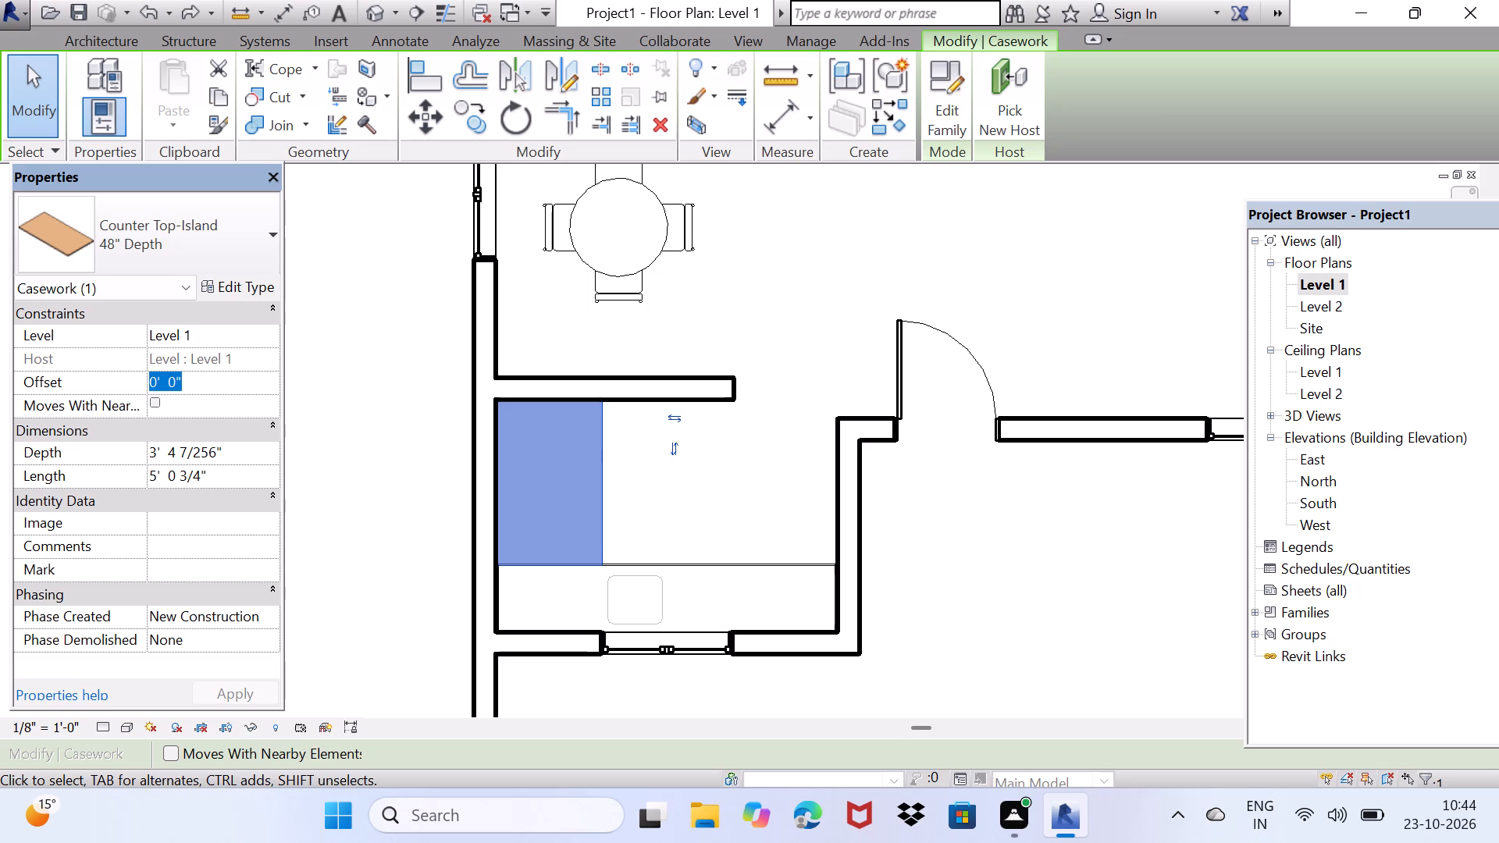
pyautogui.press('BackSpace')
pyautogui.write("3'")
pyautogui.press('Return')
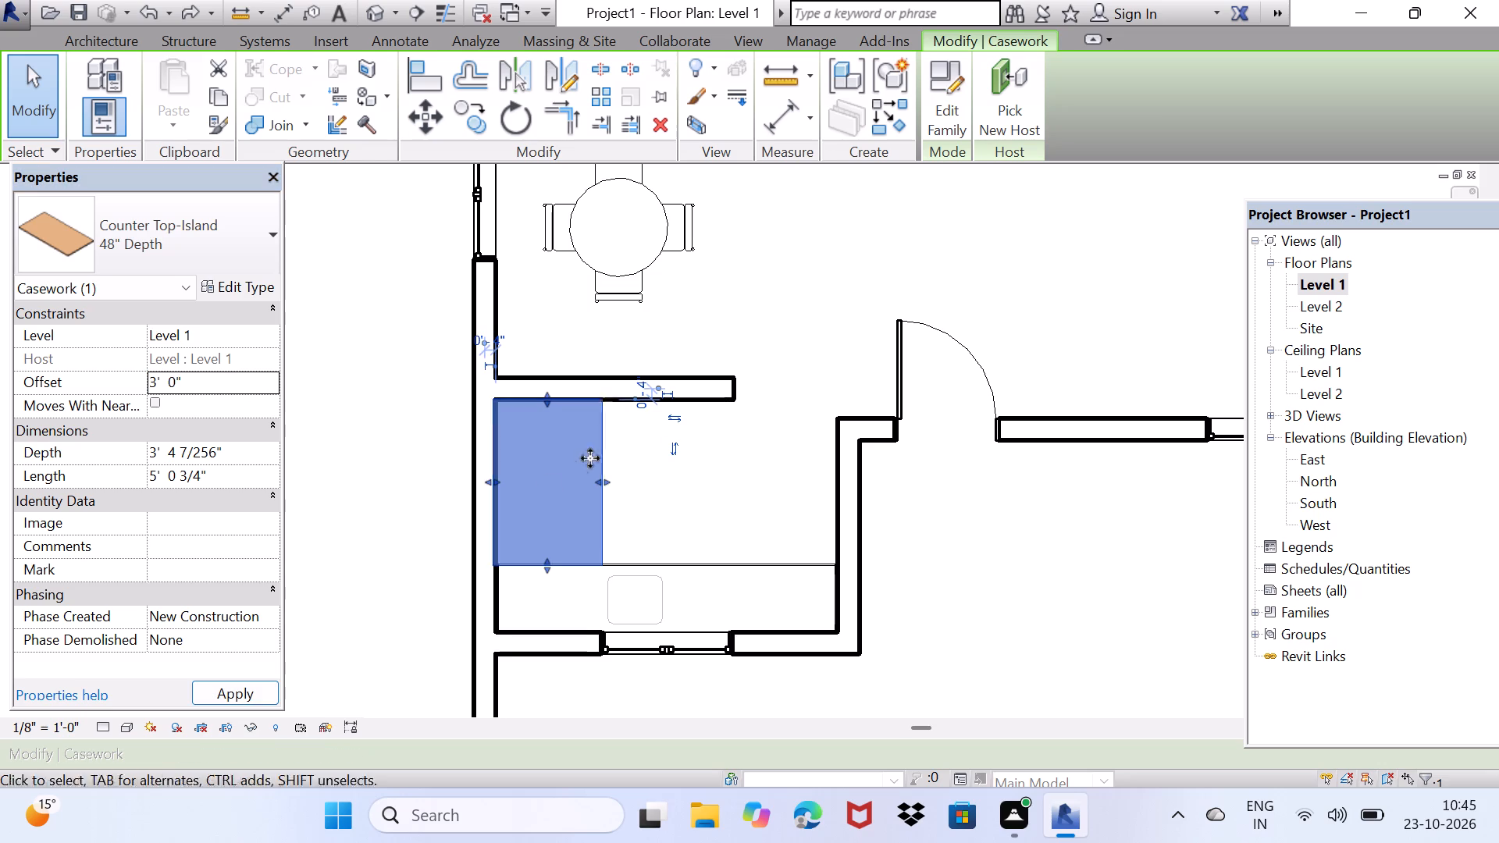
pyautogui.press('Escape')
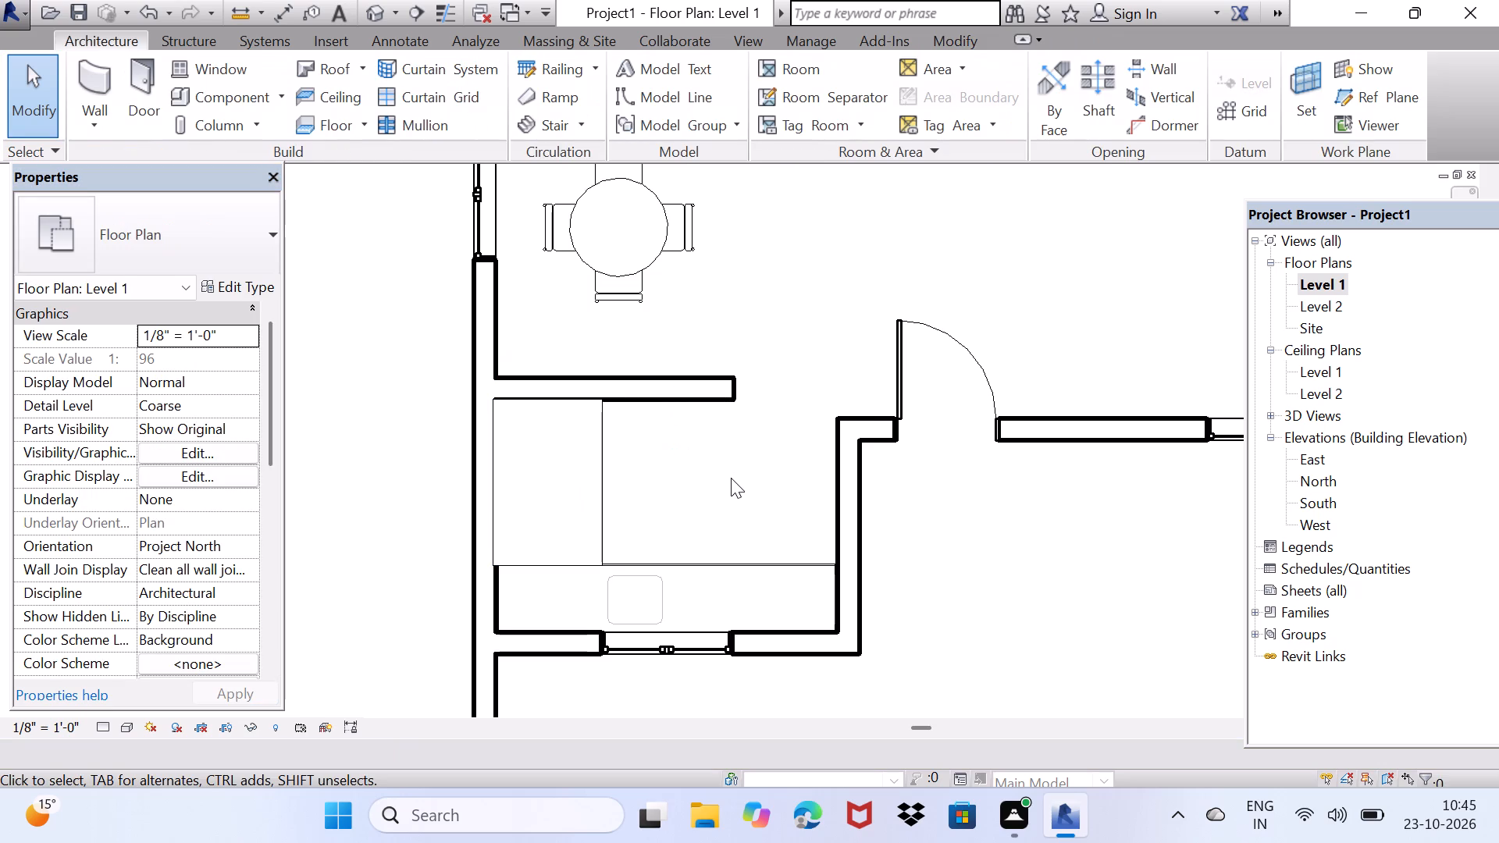
# Browse the US Imperial family library for a vehicle, checking the Casework, Structural Retaining Walls and Mass folders.
pyautogui.scroll(2, 731, 478)
pyautogui.moveTo(801, 431); pyautogui.dragTo(641, 550, button='middle')
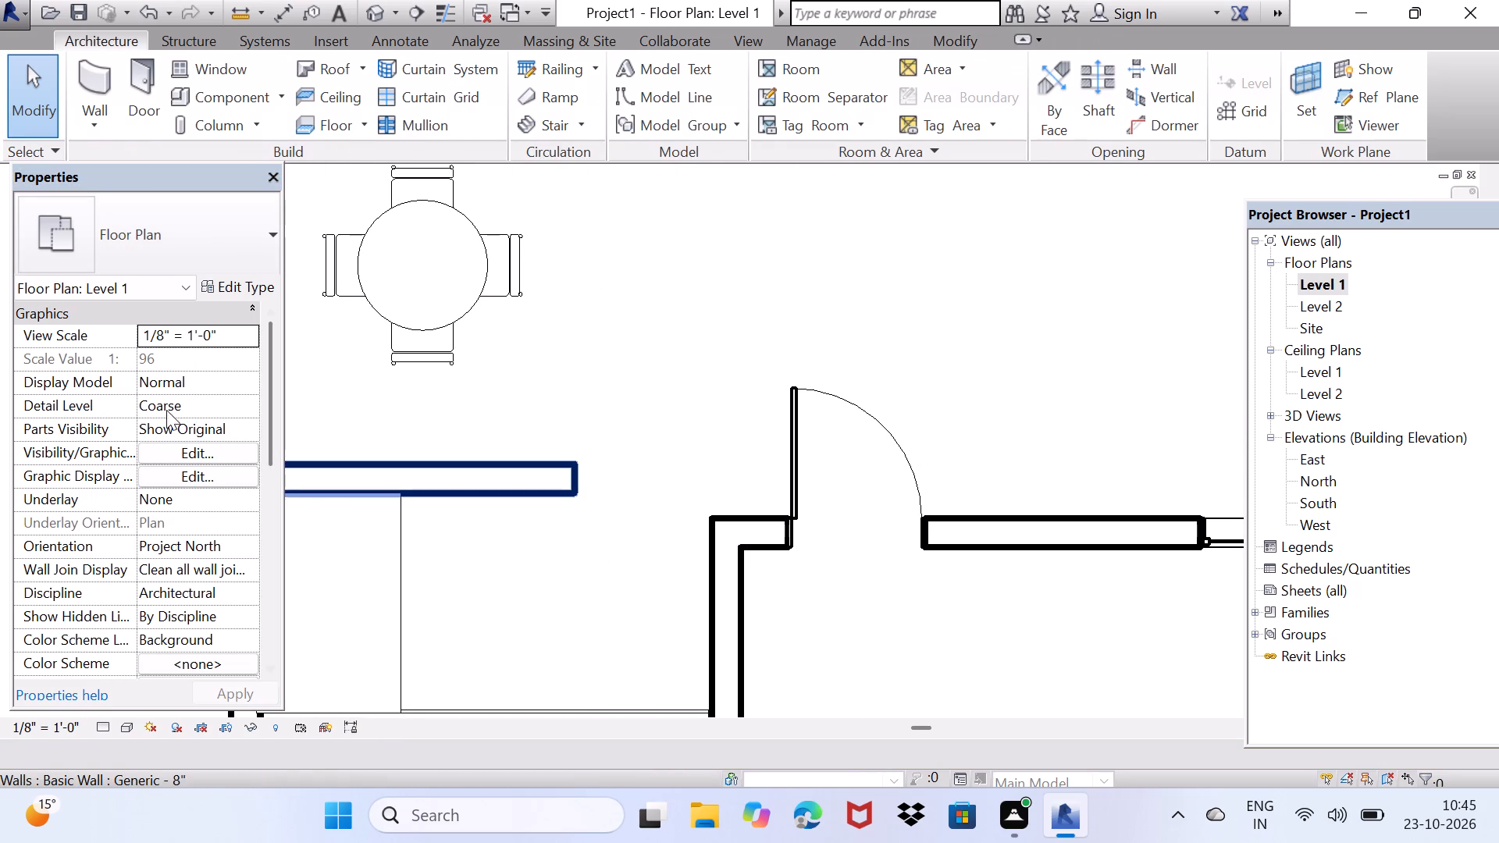
pyautogui.doubleClick(243, 98)
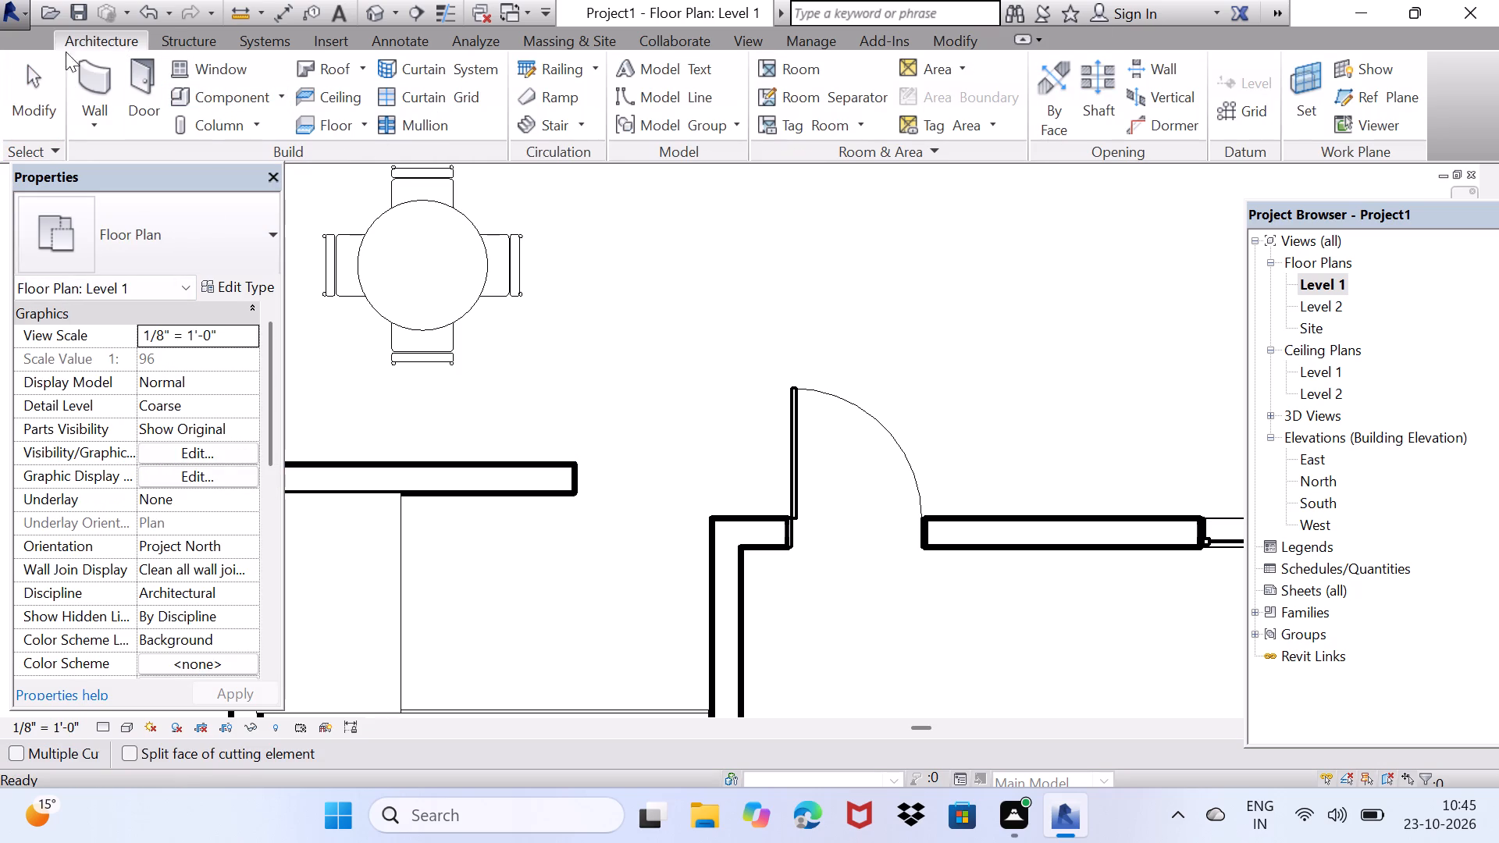
pyautogui.doubleClick(226, 96)
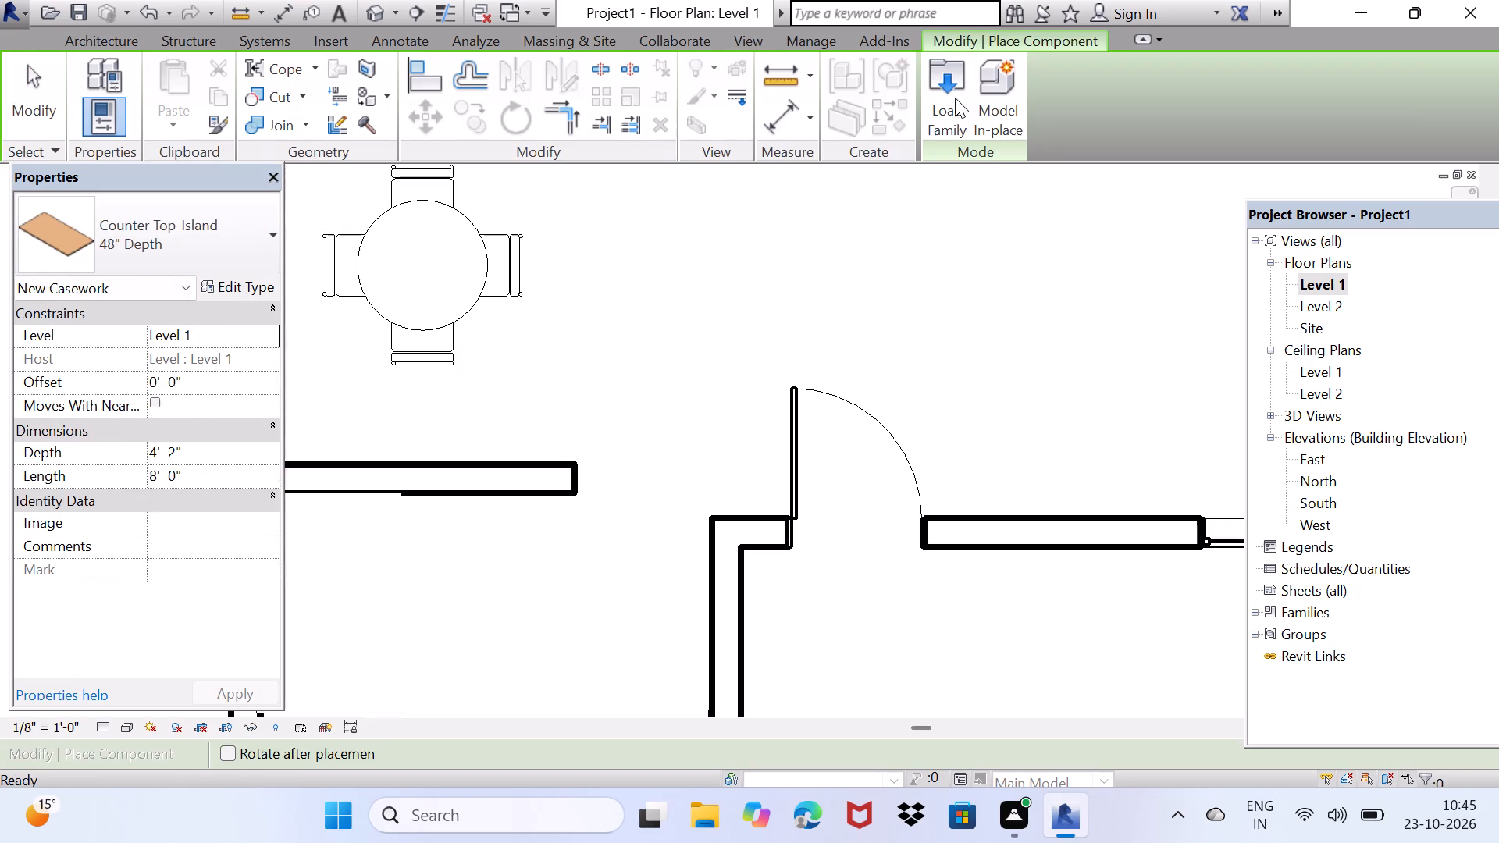
pyautogui.doubleClick(954, 97)
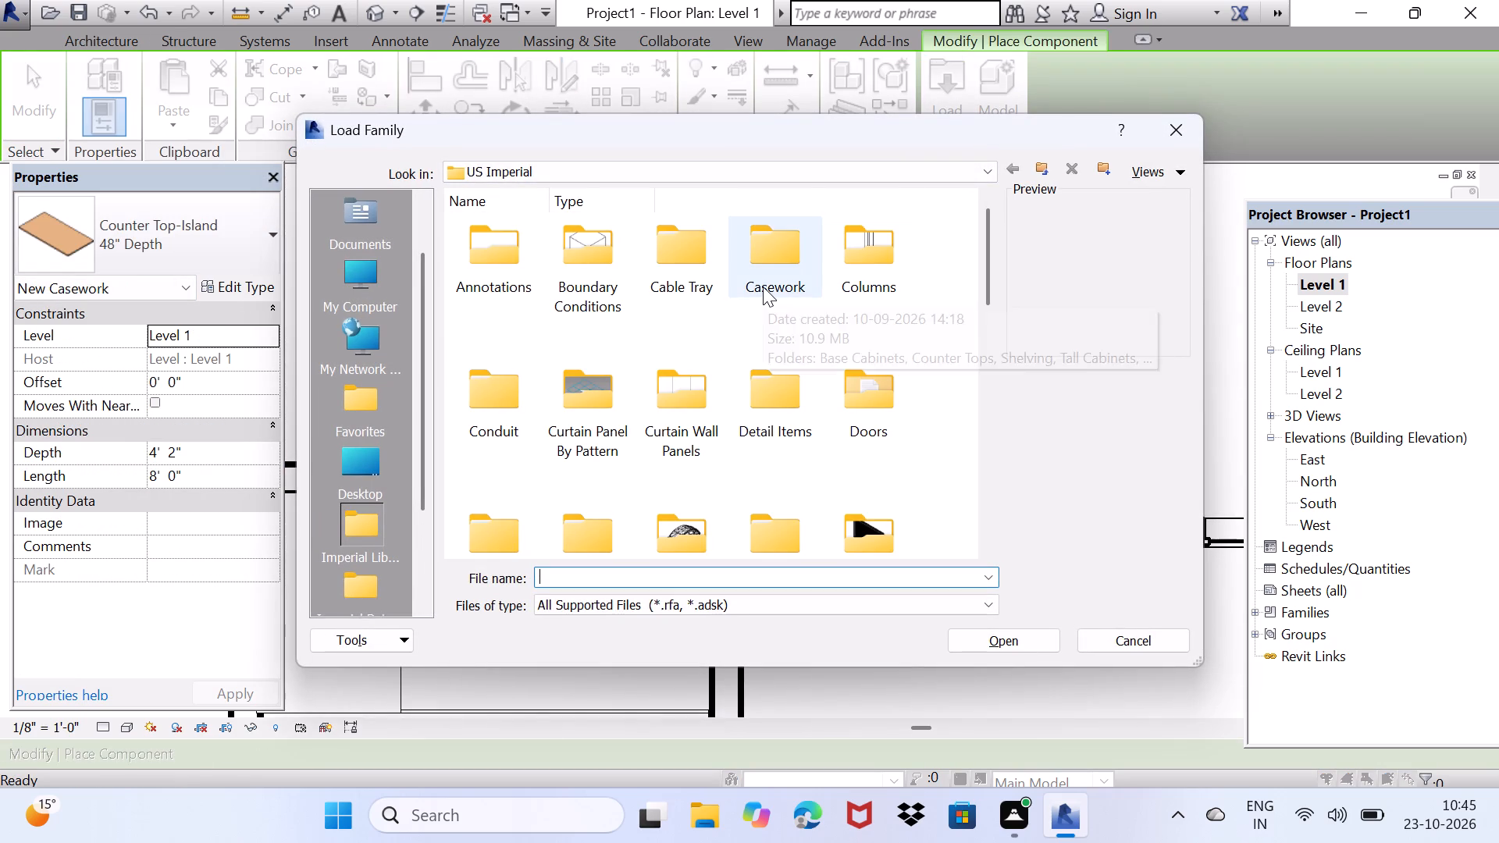
pyautogui.doubleClick(763, 286)
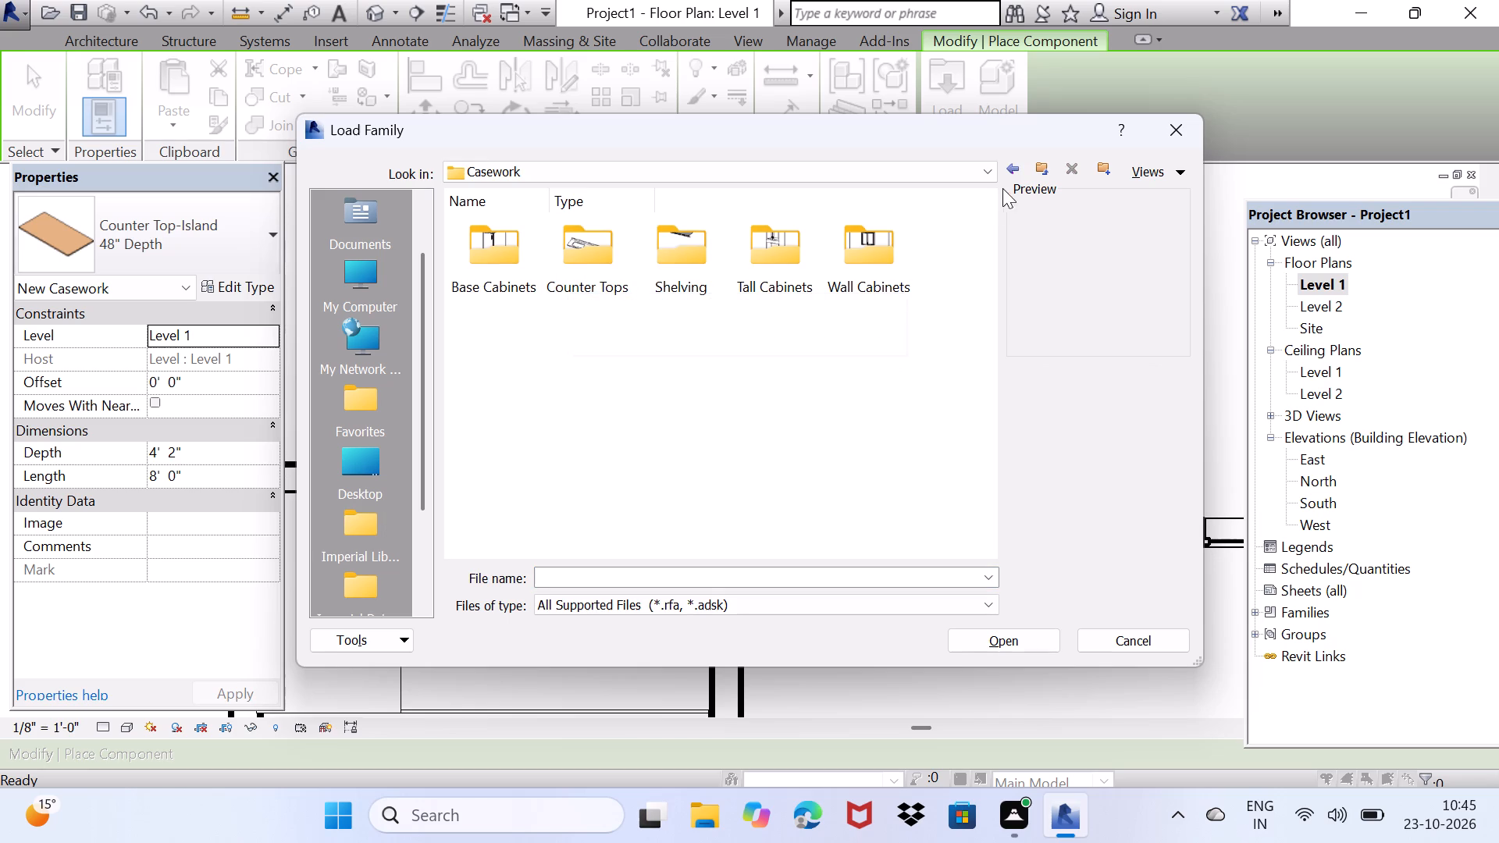
pyautogui.click(1016, 169)
pyautogui.click(1019, 166)
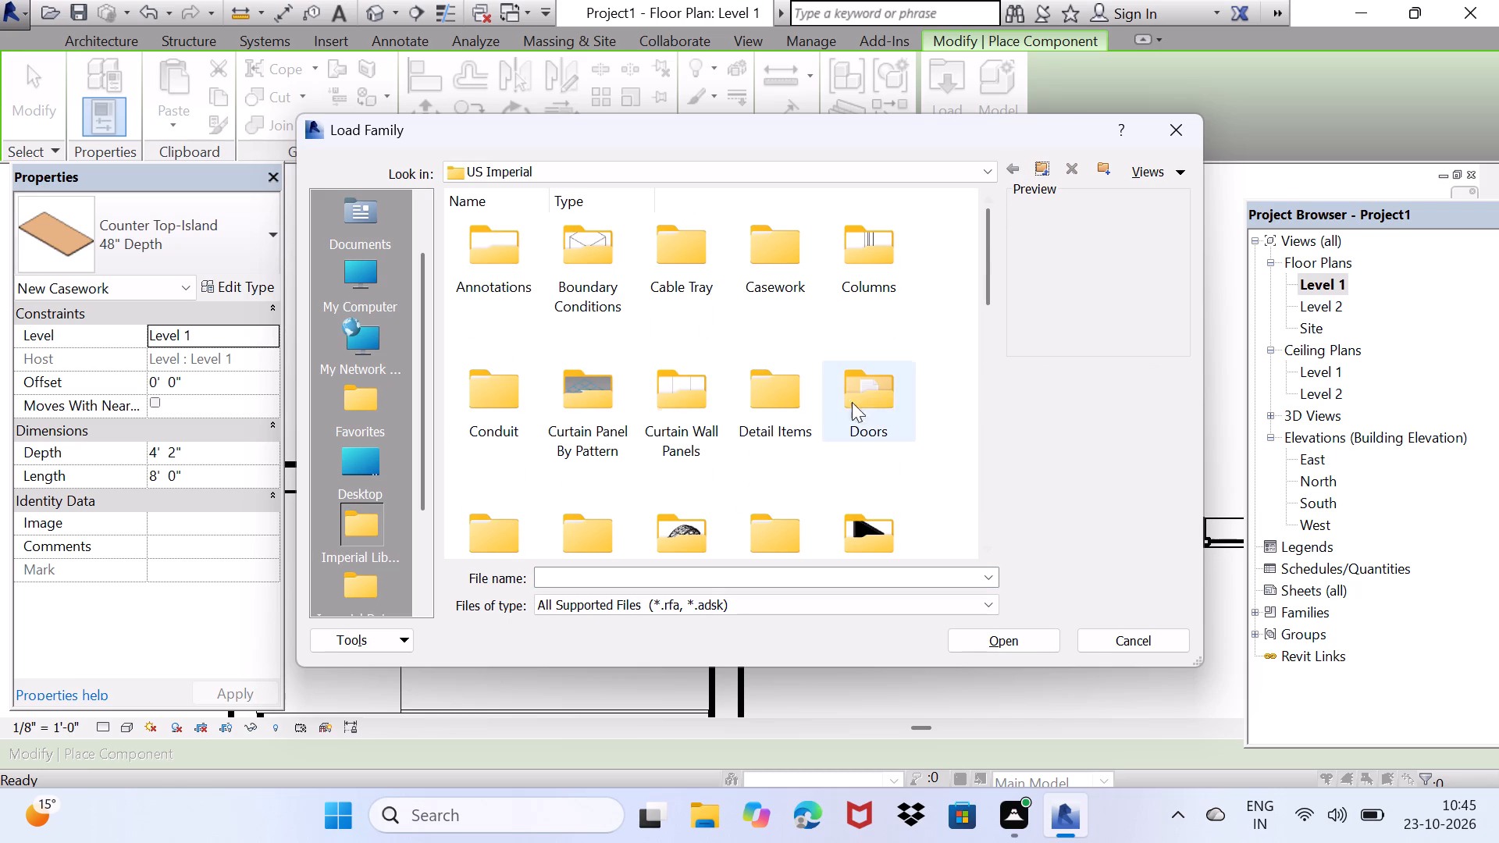
pyautogui.scroll(-2, 851, 403)
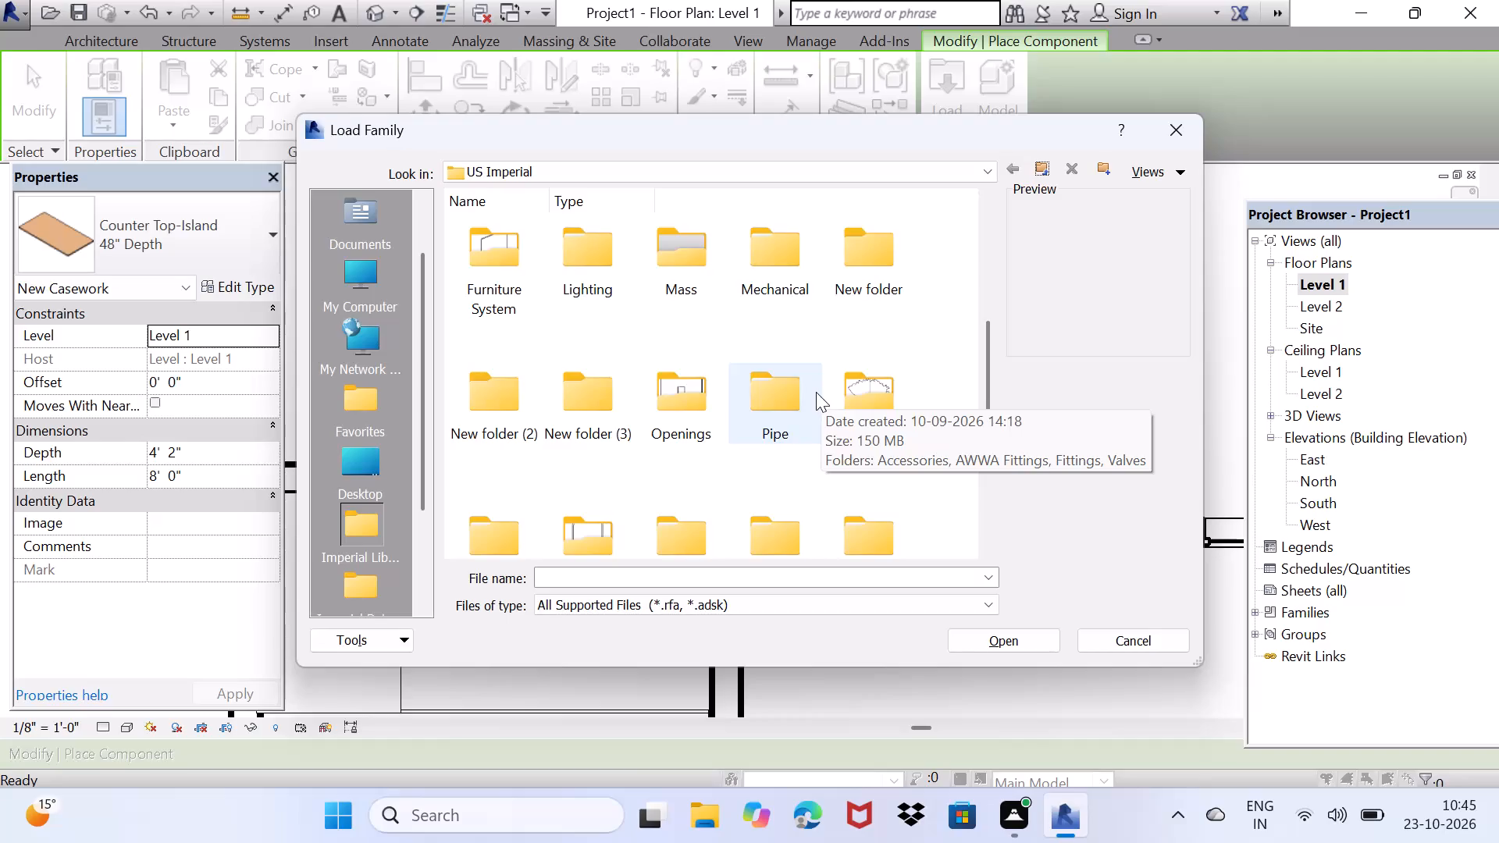
pyautogui.scroll(-2, 783, 372)
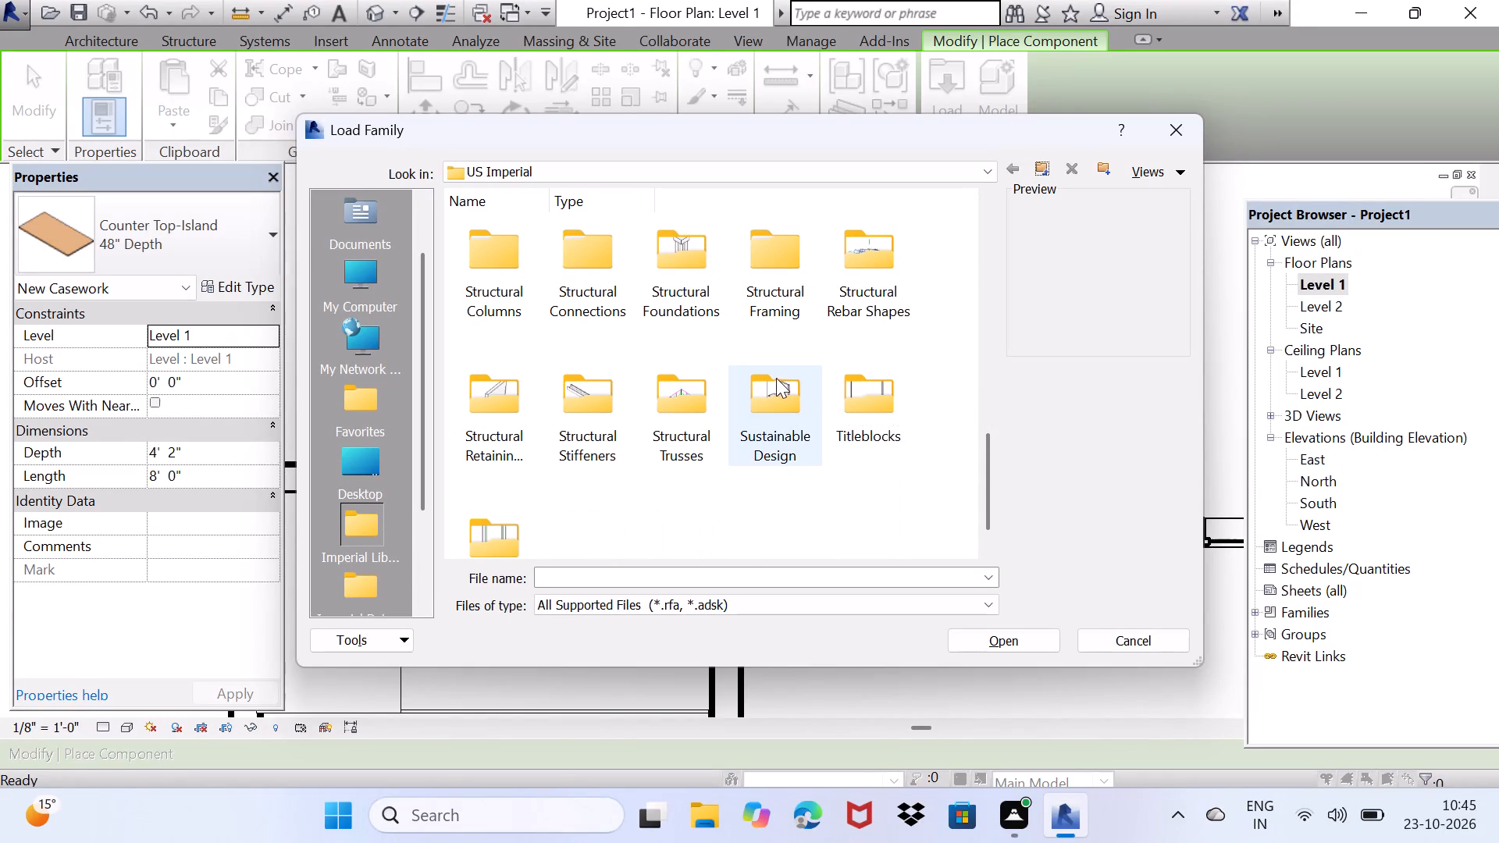
pyautogui.doubleClick(507, 436)
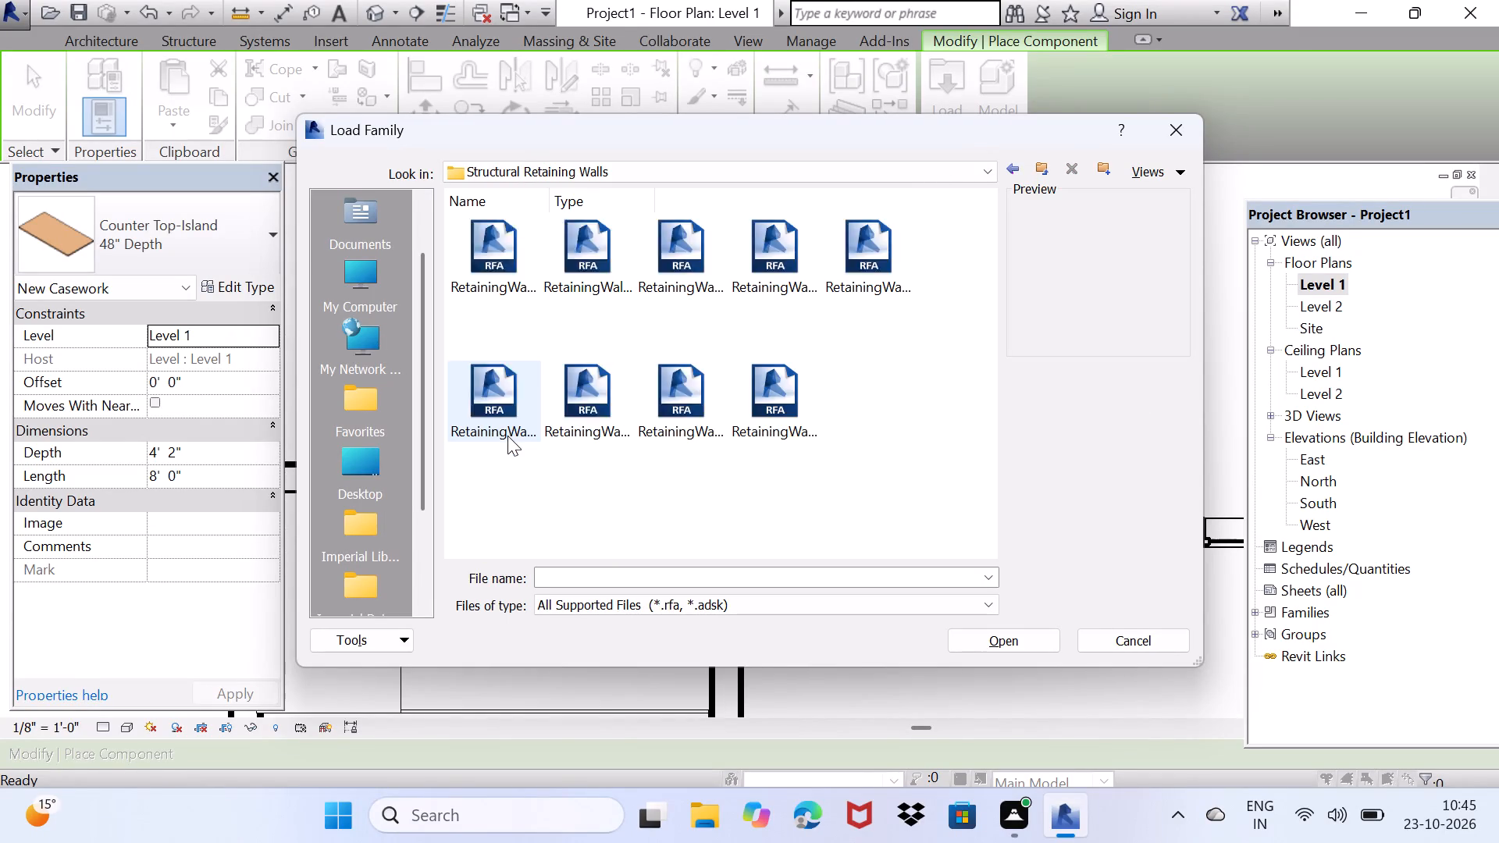
pyautogui.click(1007, 173)
pyautogui.scroll(-1, 749, 421)
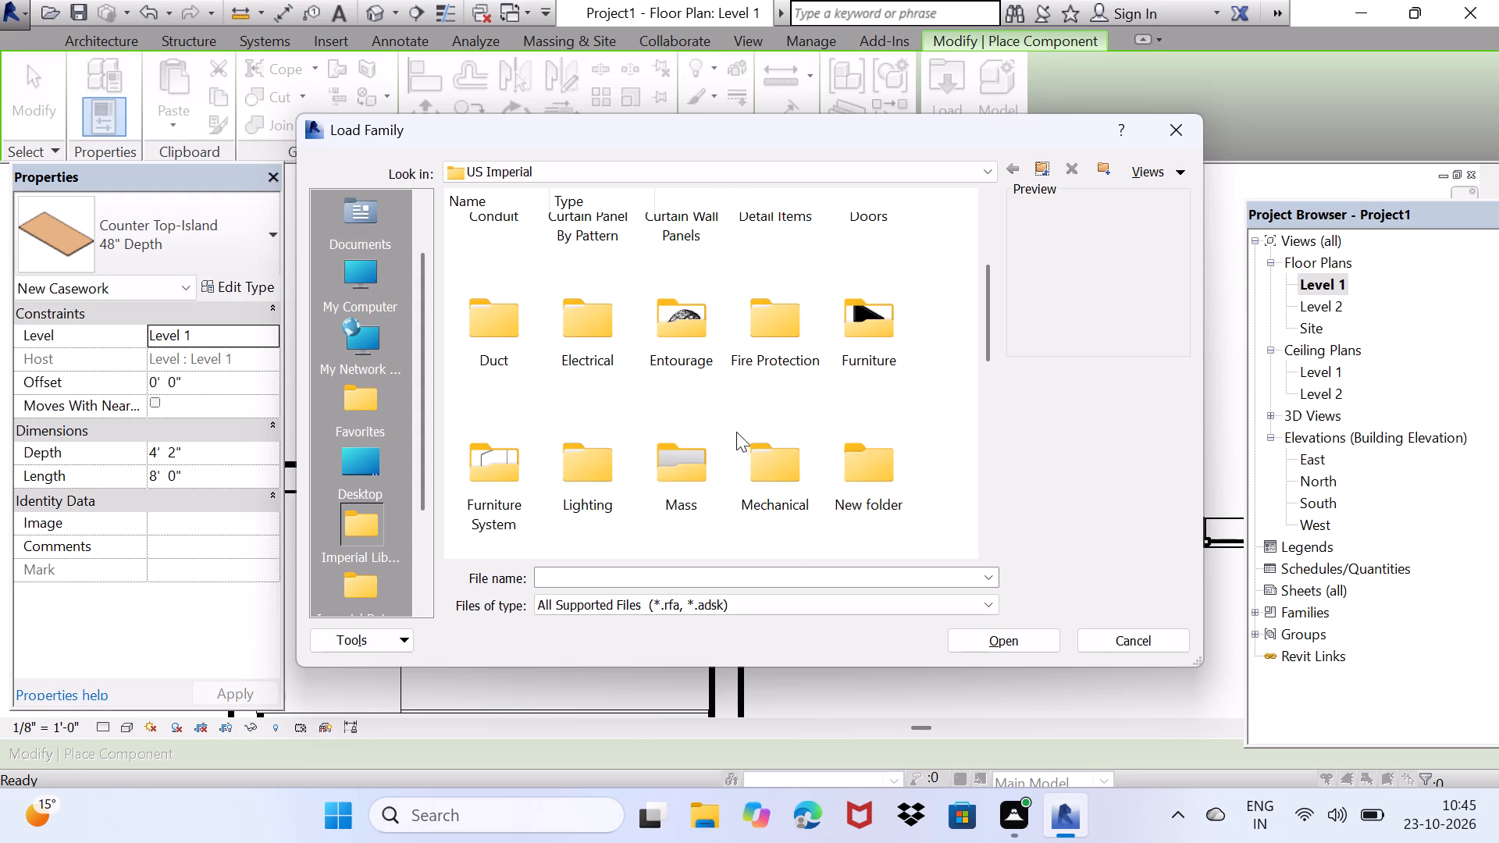
pyautogui.doubleClick(680, 471)
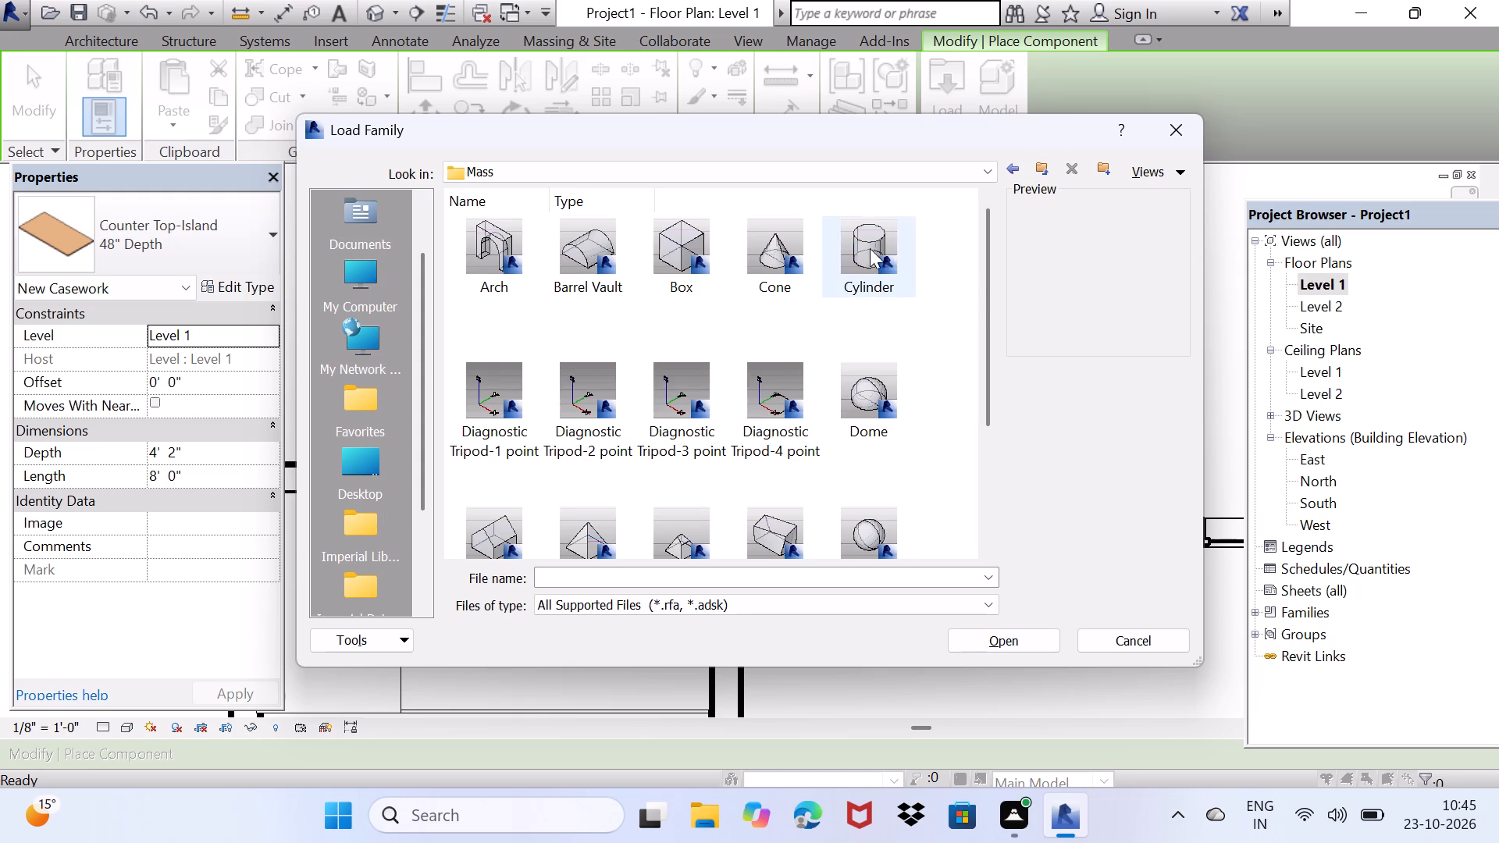
pyautogui.click(1017, 169)
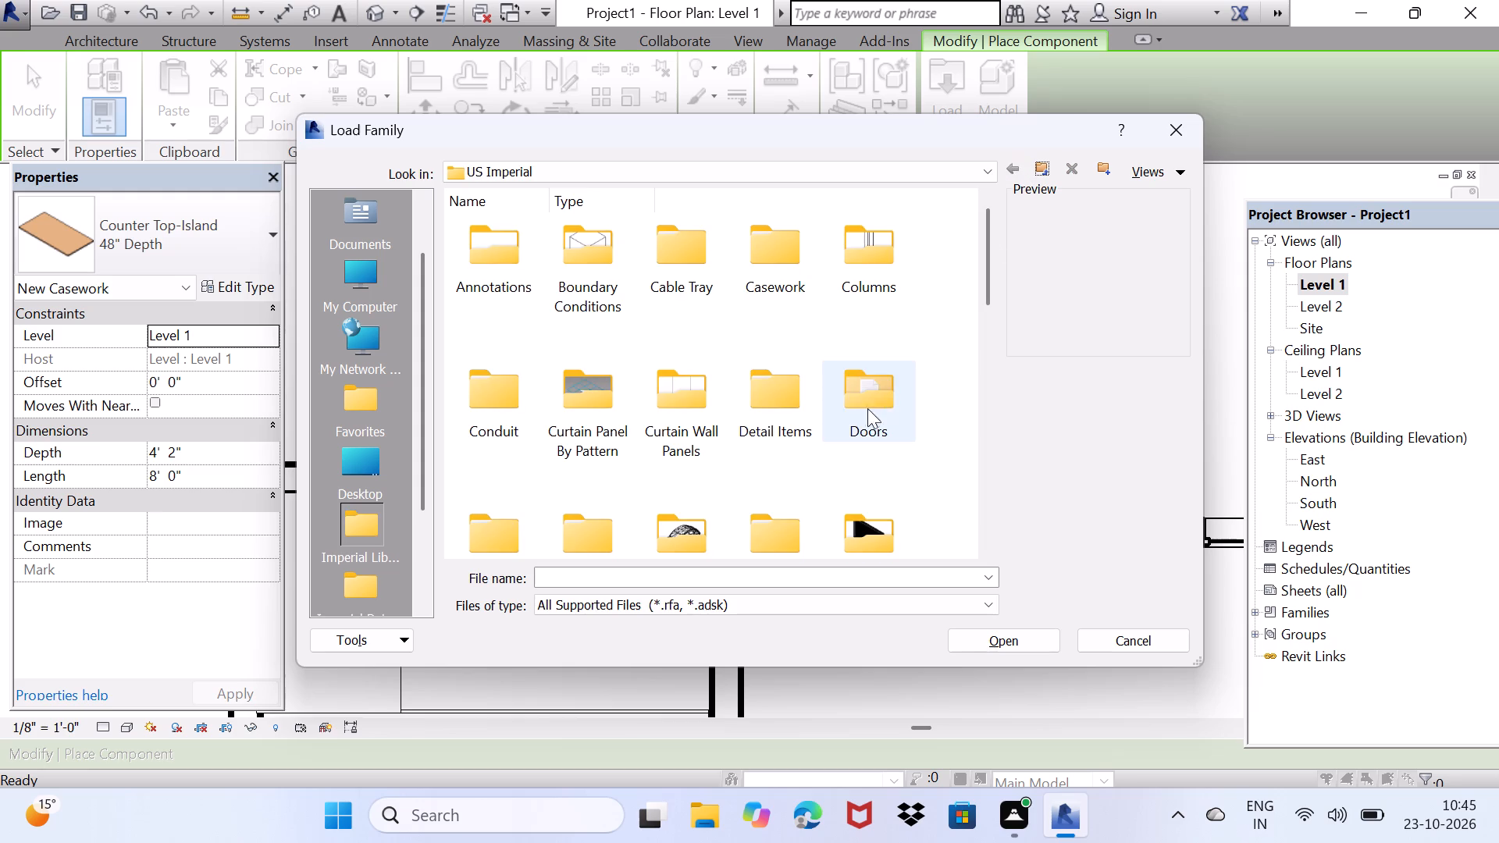
# Load the RPC Beetle family from the Entourage folder and place one car in the front parking area, about 7' from the right wall.
pyautogui.doubleClick(694, 529)
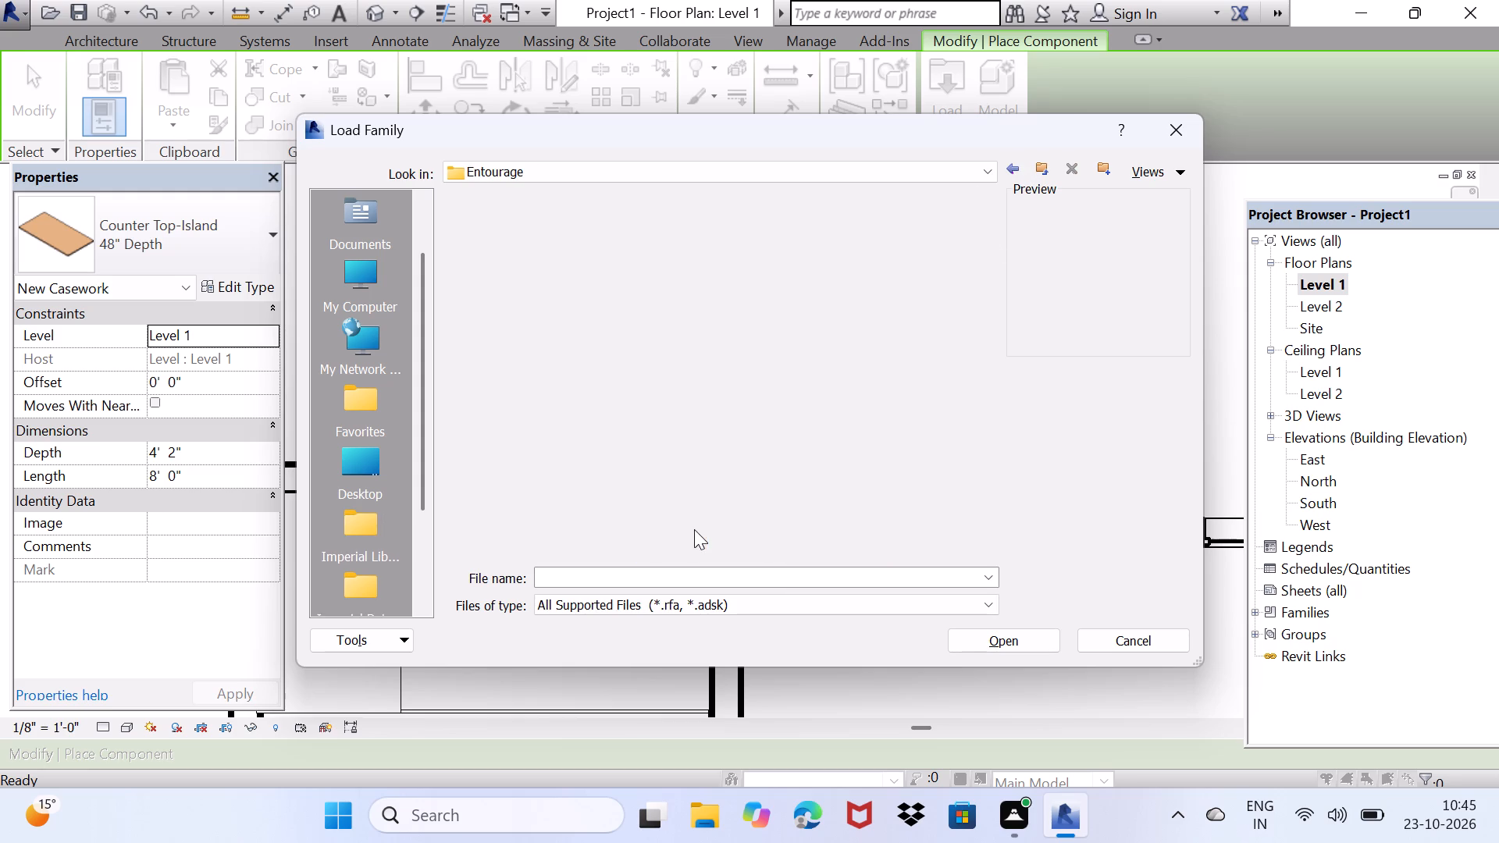
pyautogui.click(473, 255)
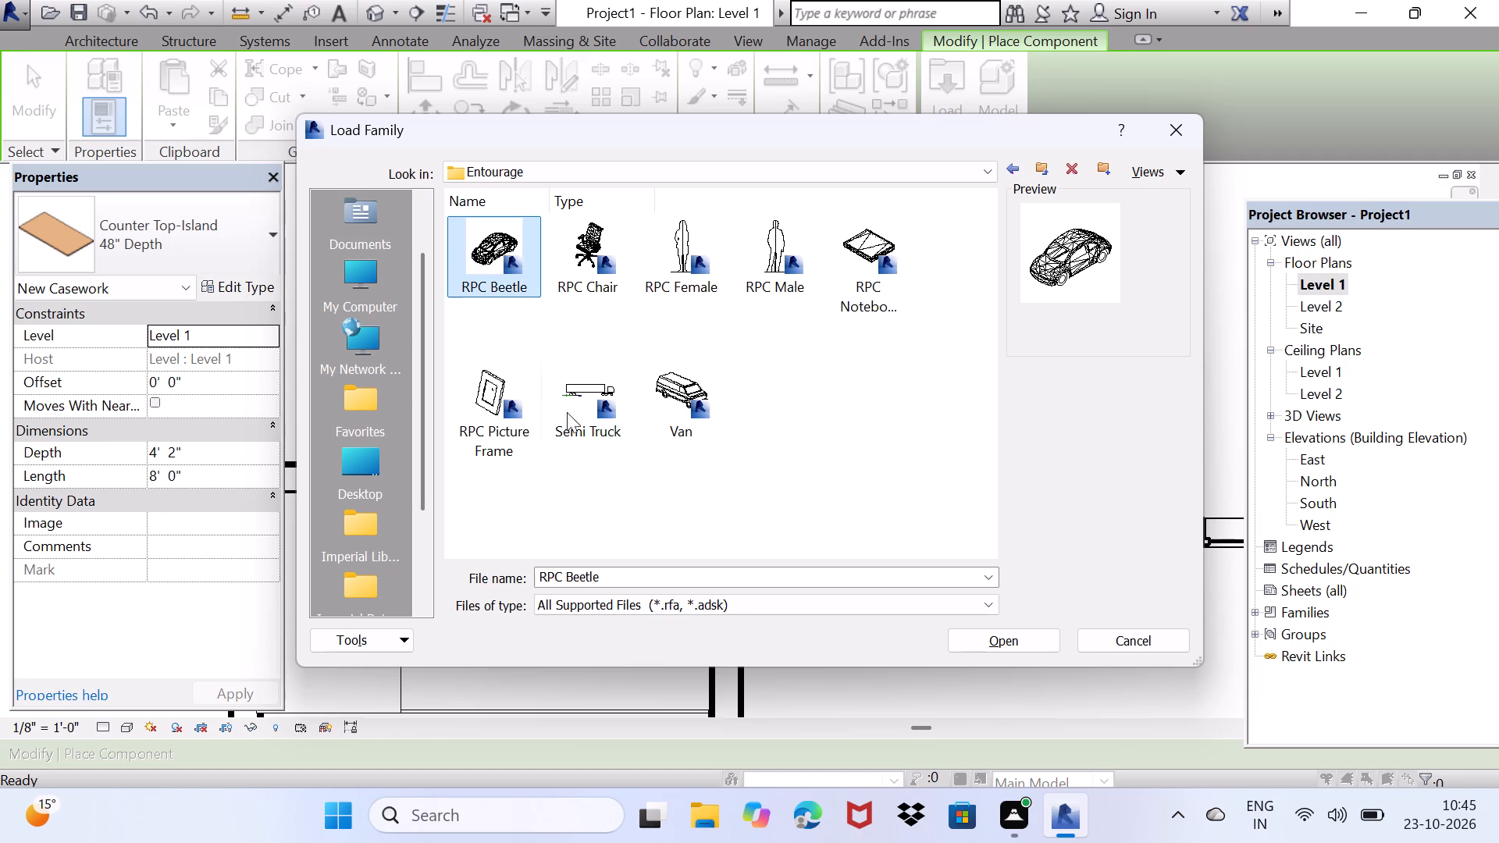
pyautogui.click(1027, 646)
pyautogui.scroll(-3, 963, 520)
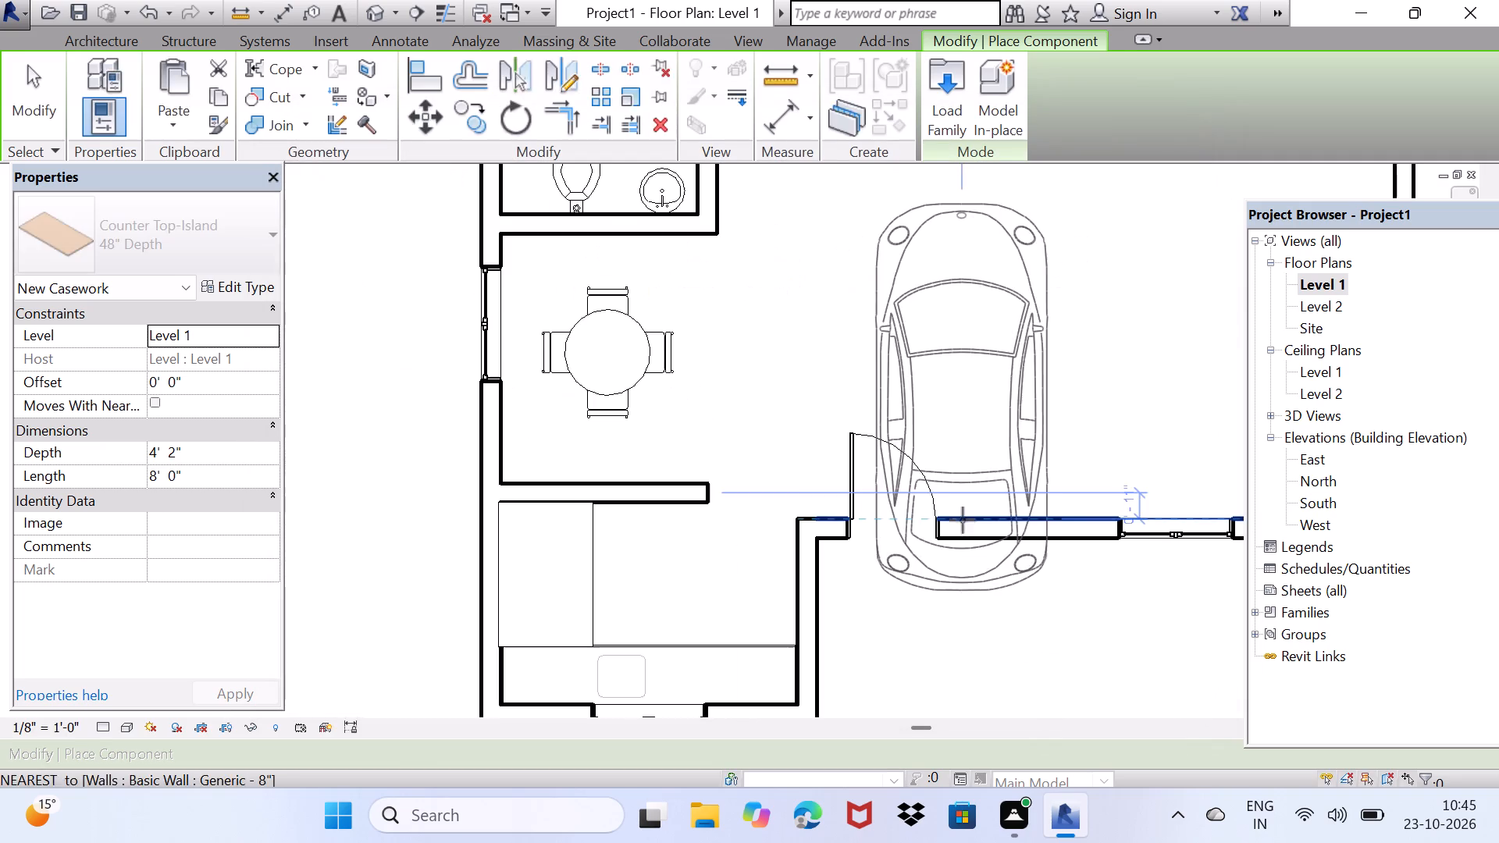
pyautogui.moveTo(986, 642); pyautogui.dragTo(774, 340, button='middle')
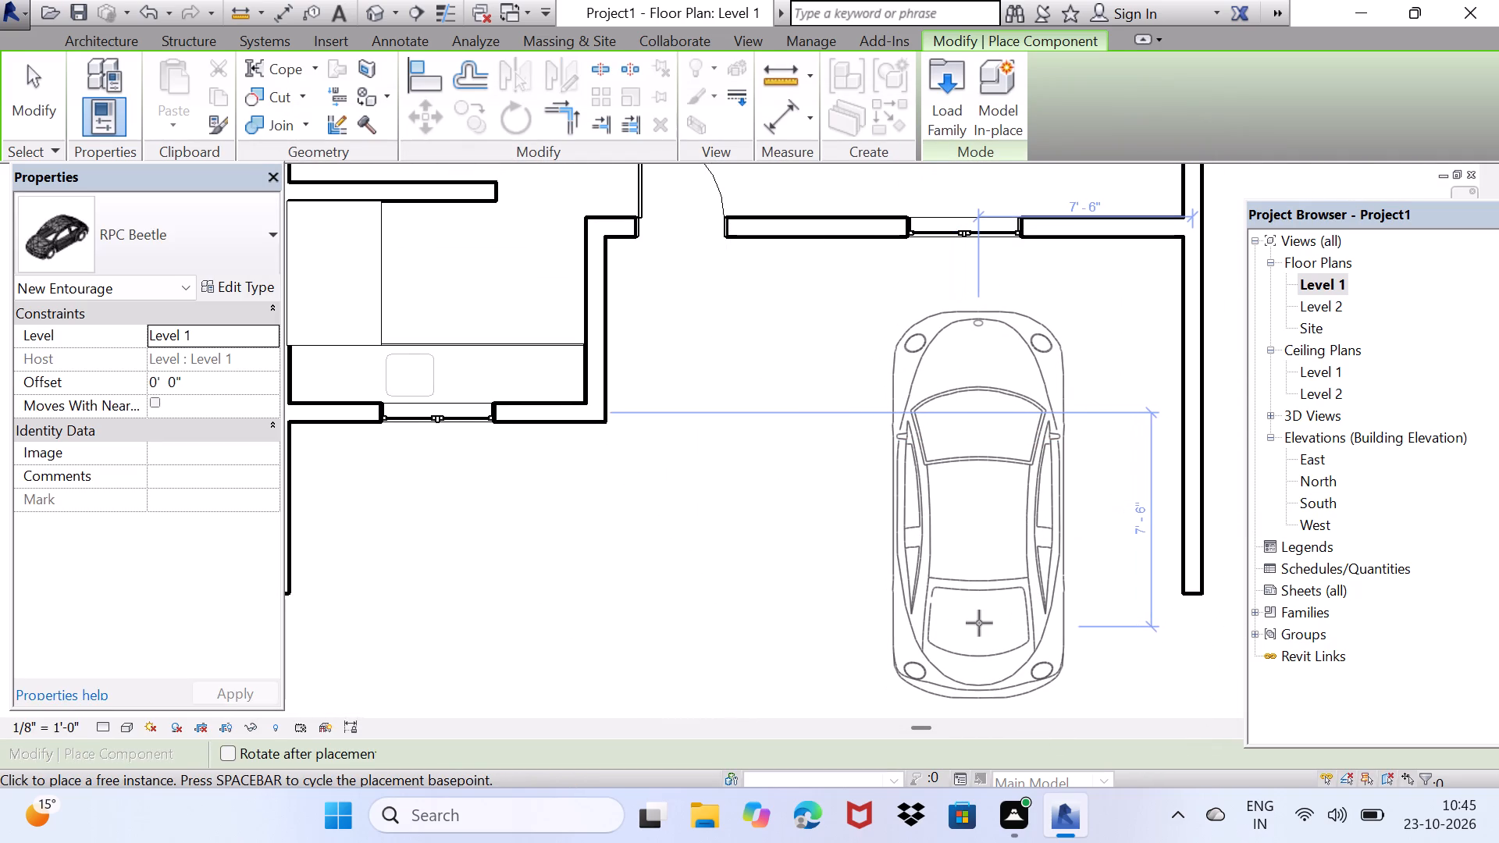
pyautogui.click(992, 622)
pyautogui.scroll(-2, 802, 585)
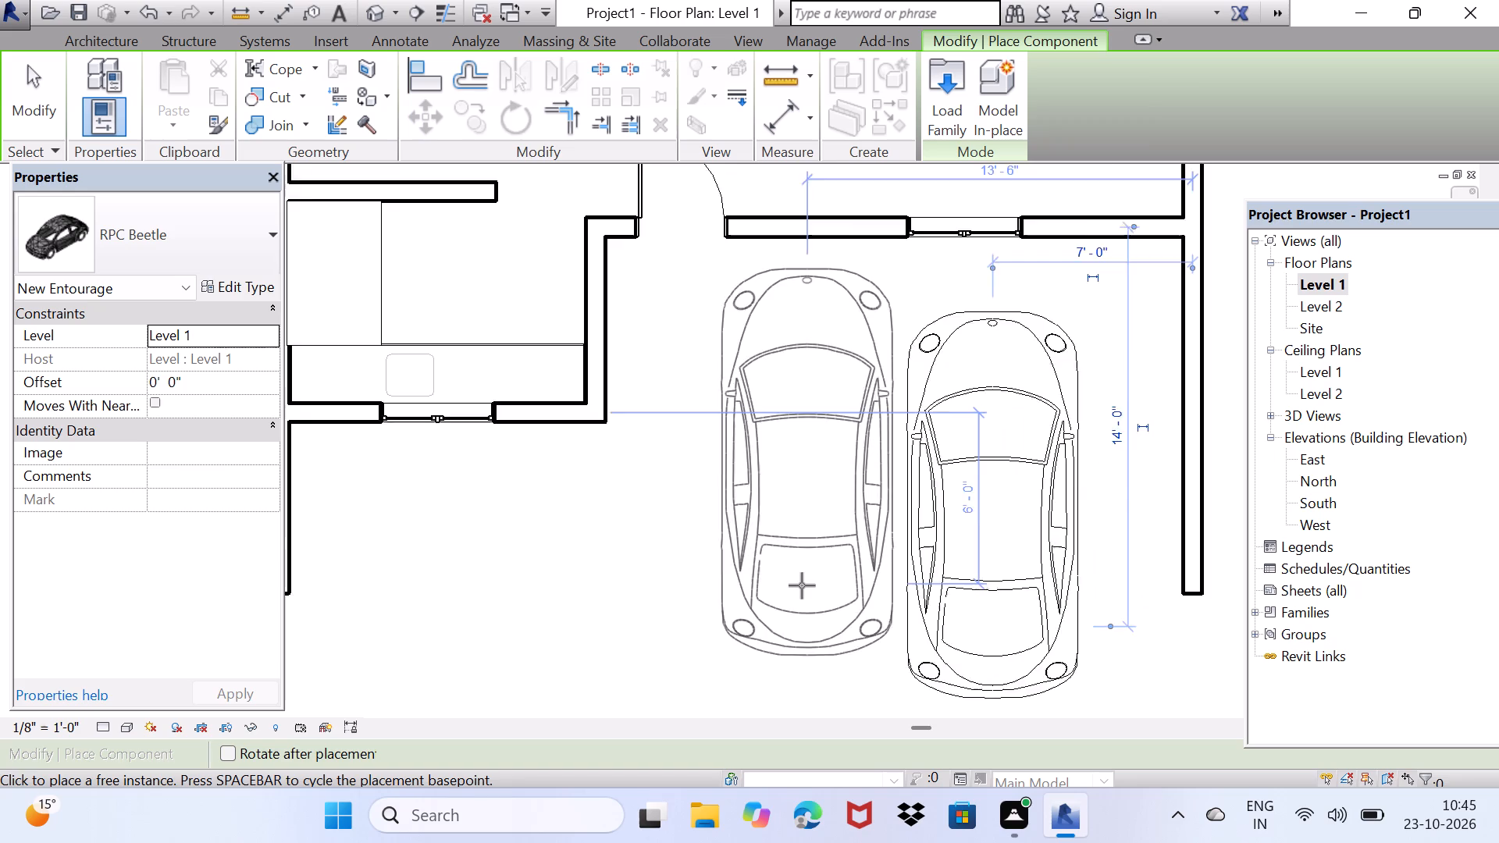
pyautogui.scroll(-2, 802, 585)
pyautogui.press('Escape')
pyautogui.press('Escape')
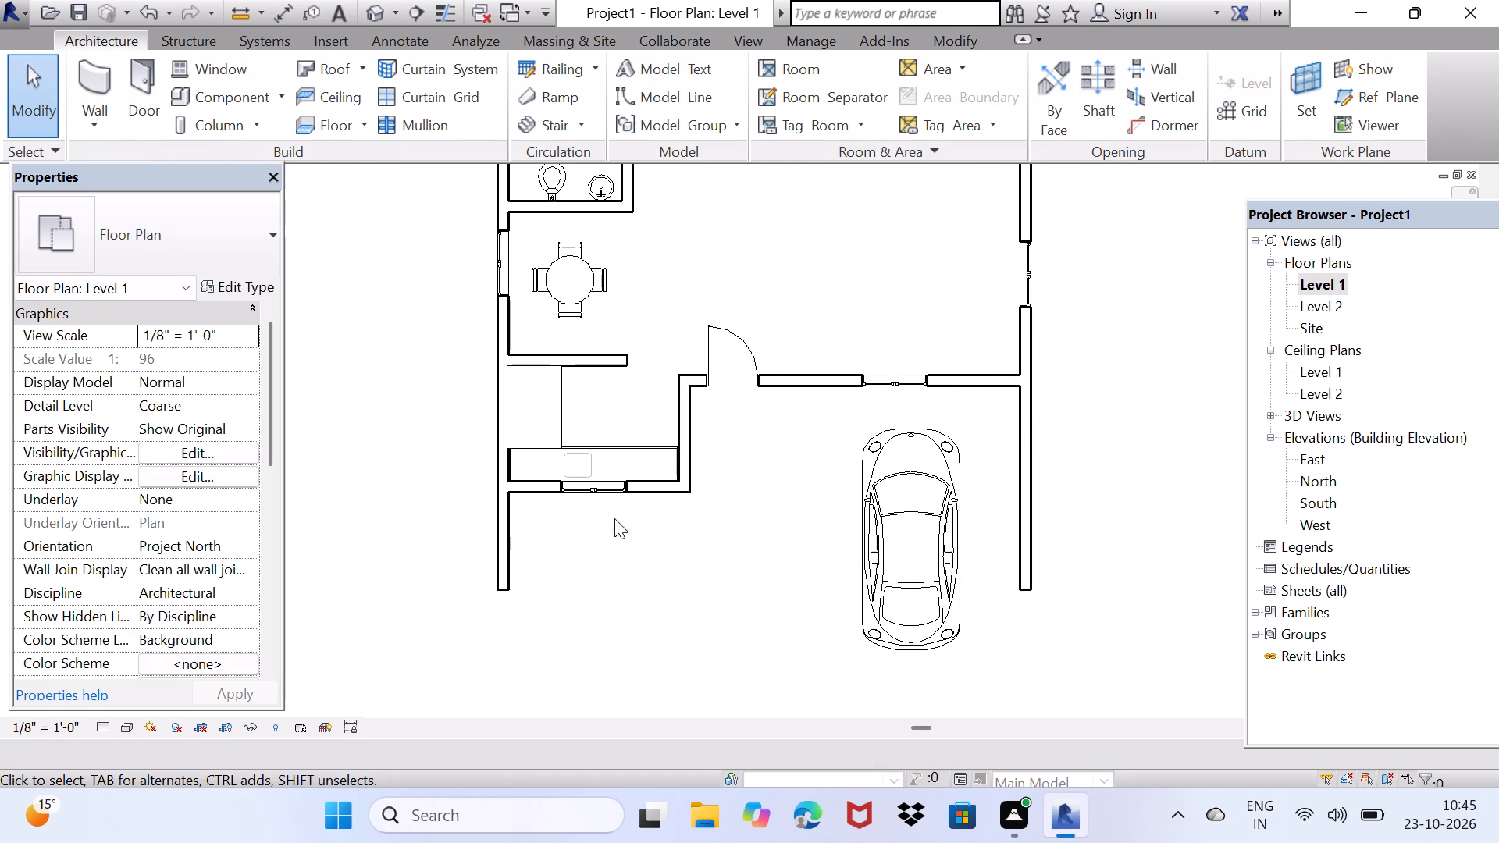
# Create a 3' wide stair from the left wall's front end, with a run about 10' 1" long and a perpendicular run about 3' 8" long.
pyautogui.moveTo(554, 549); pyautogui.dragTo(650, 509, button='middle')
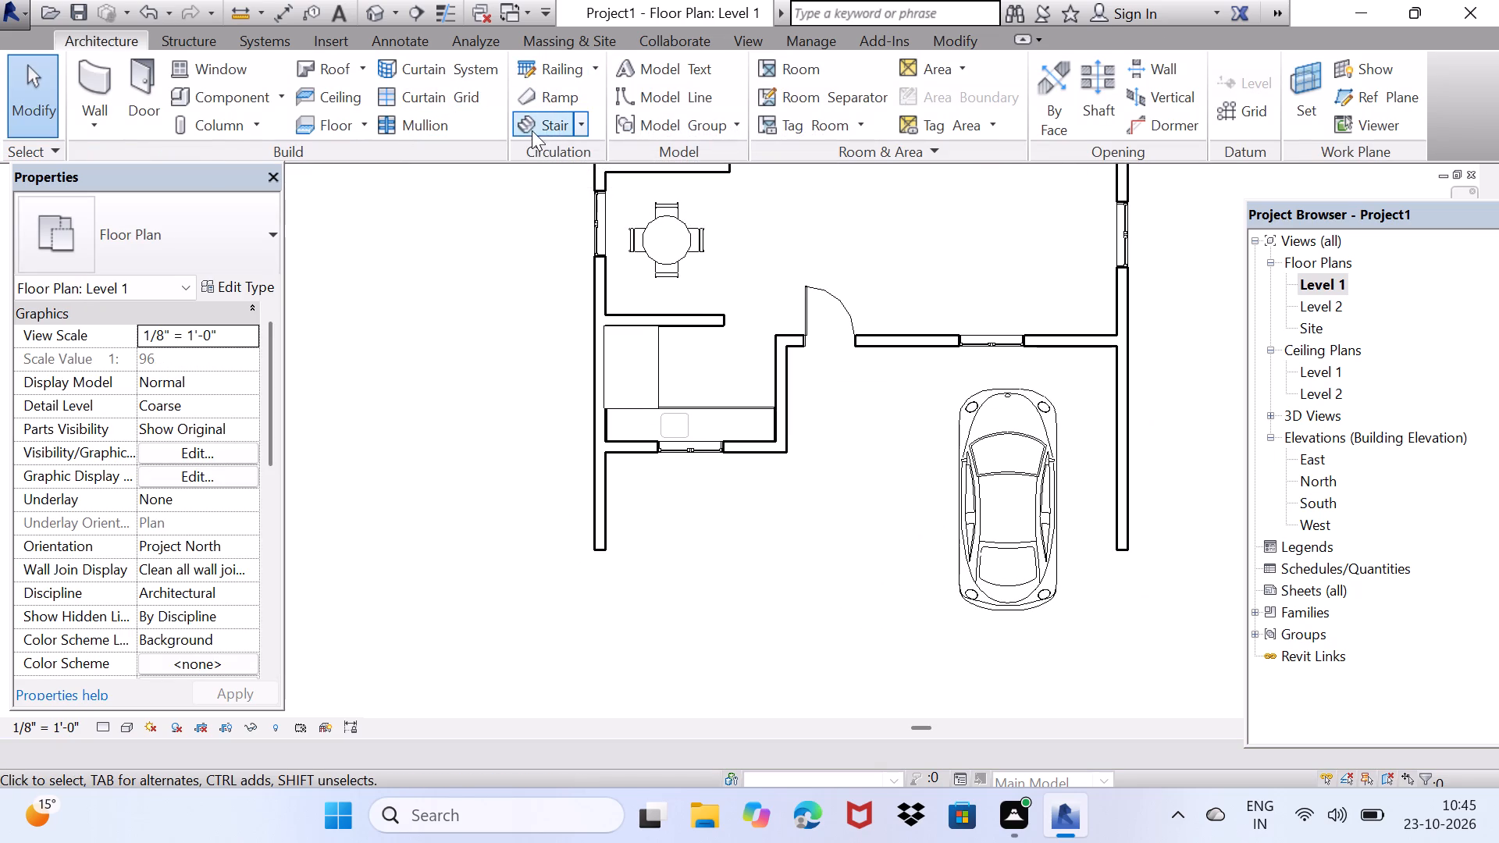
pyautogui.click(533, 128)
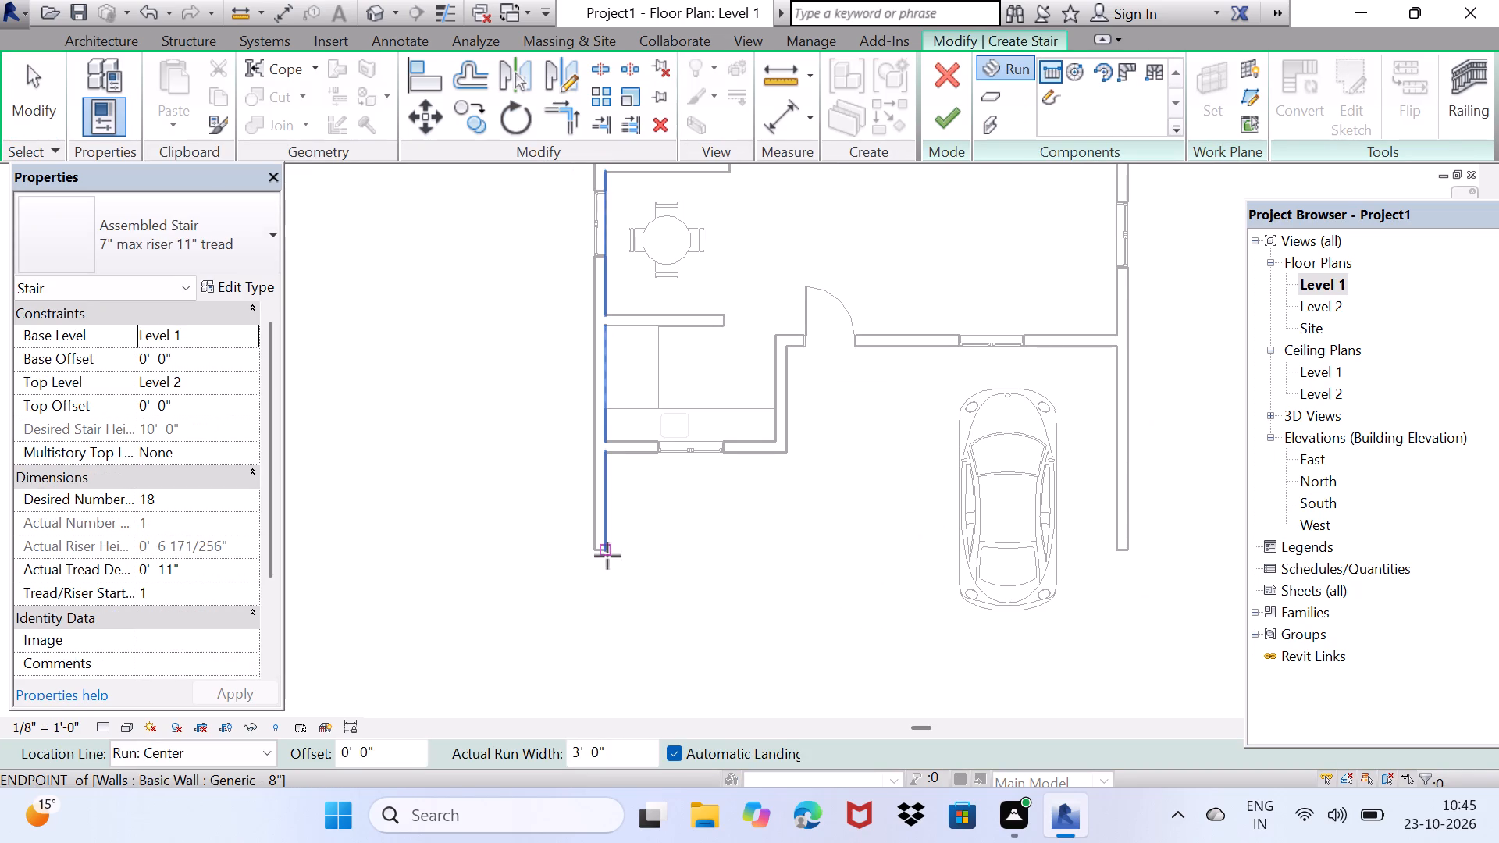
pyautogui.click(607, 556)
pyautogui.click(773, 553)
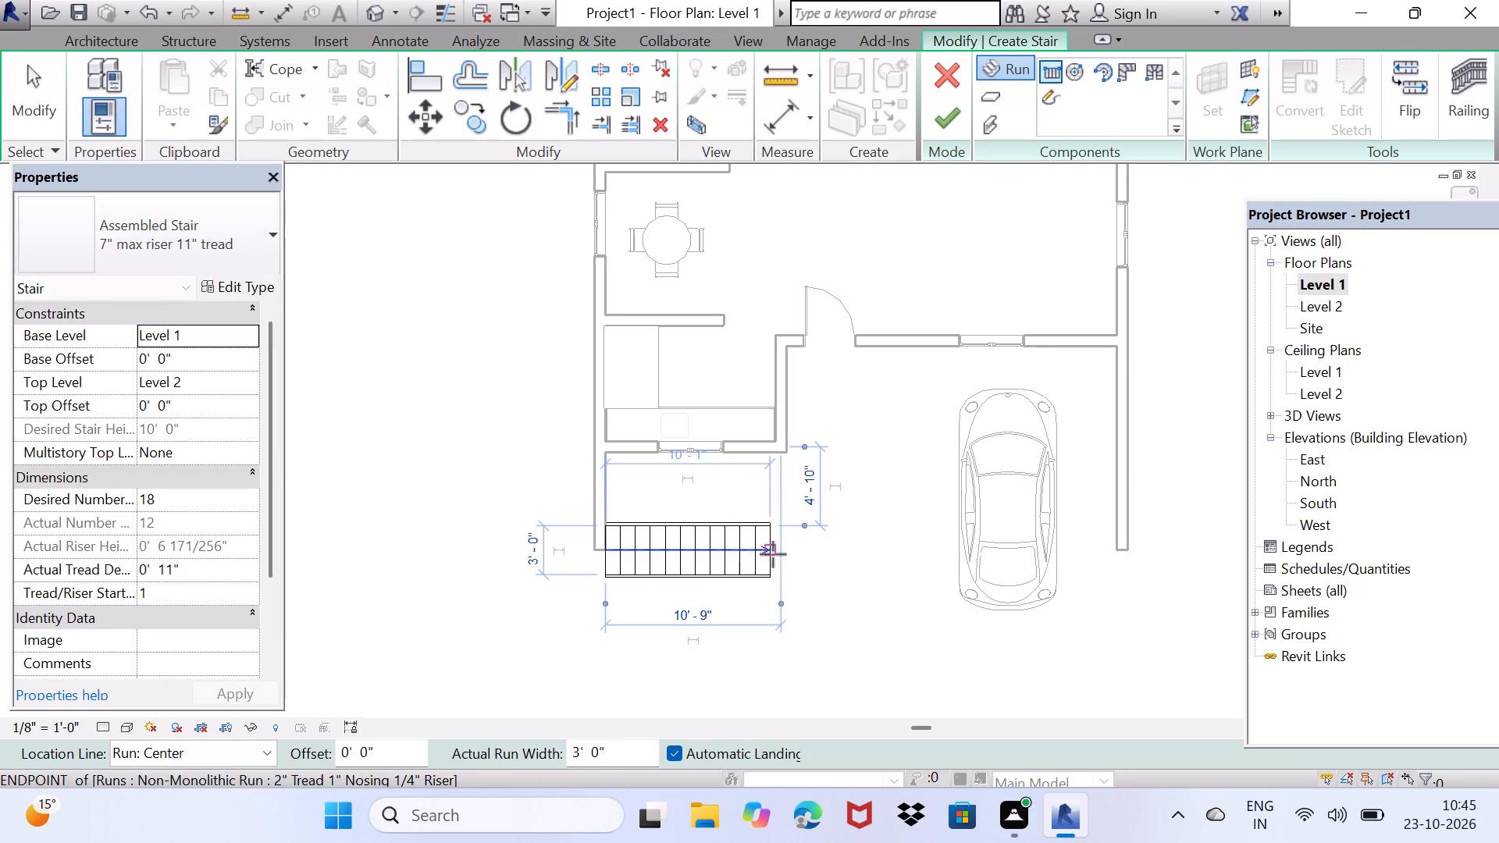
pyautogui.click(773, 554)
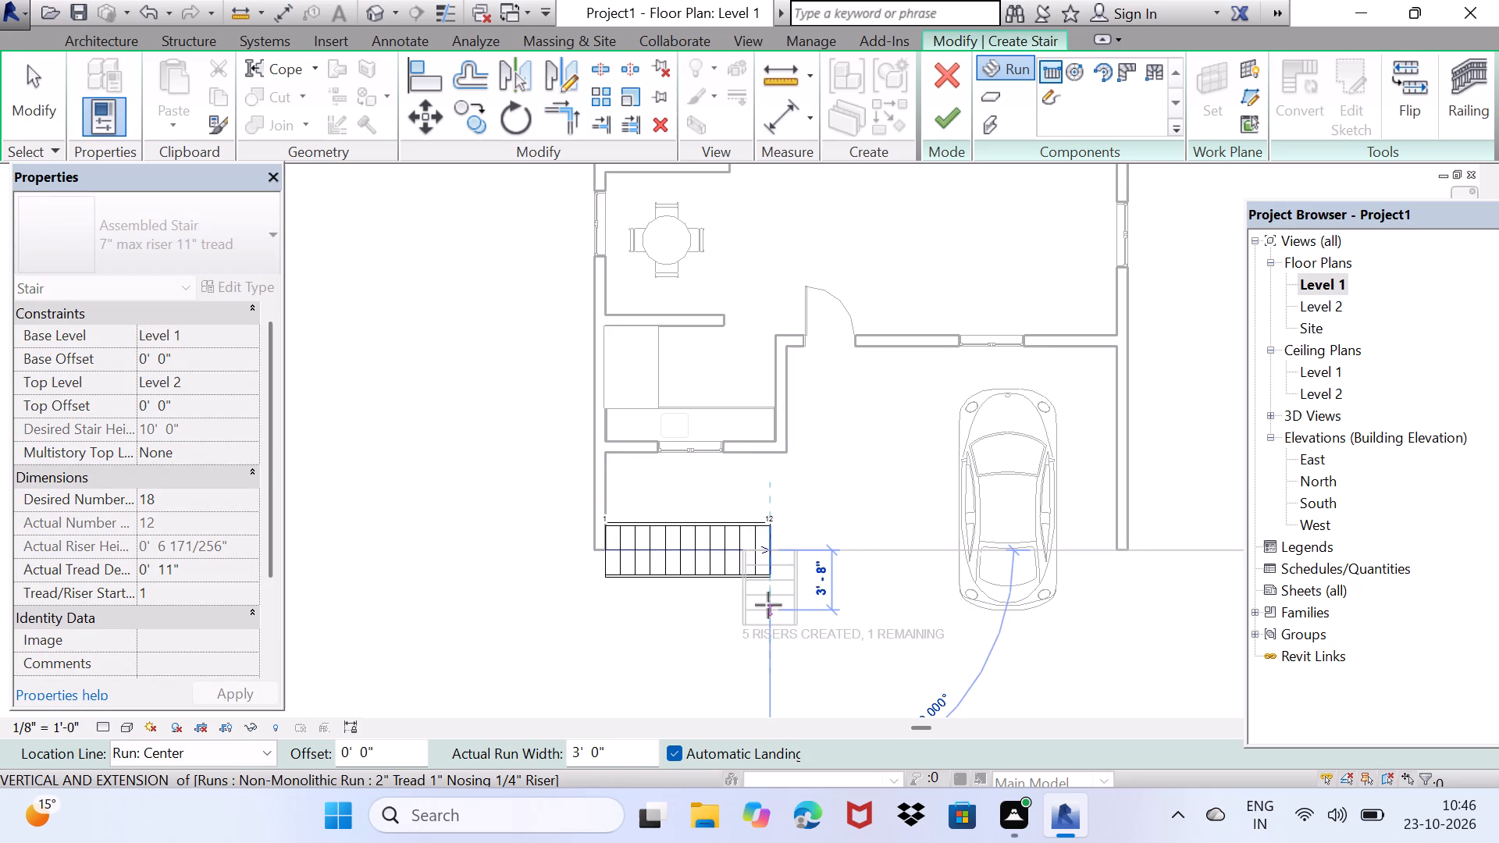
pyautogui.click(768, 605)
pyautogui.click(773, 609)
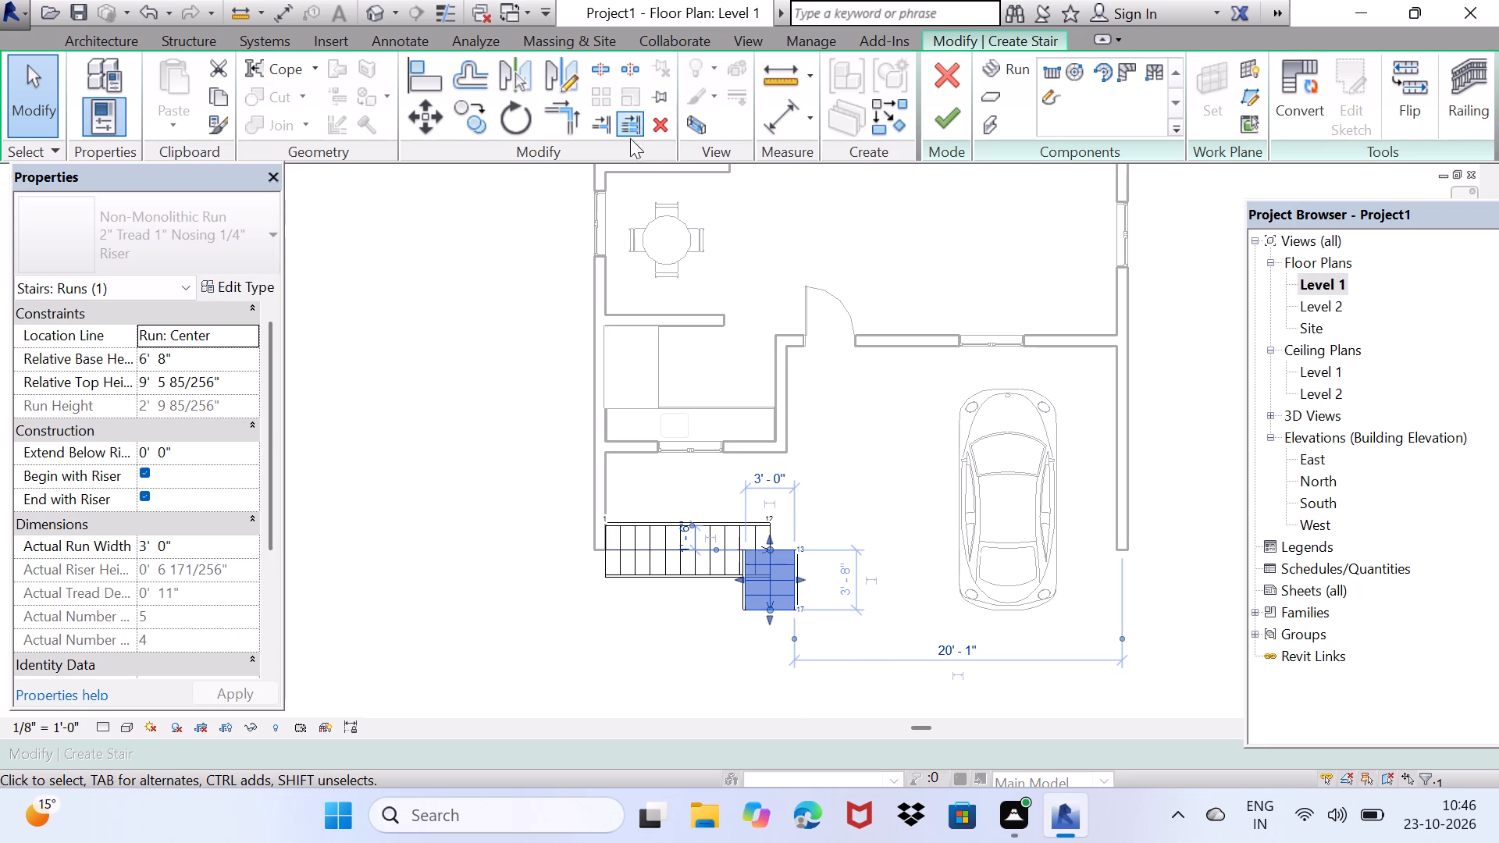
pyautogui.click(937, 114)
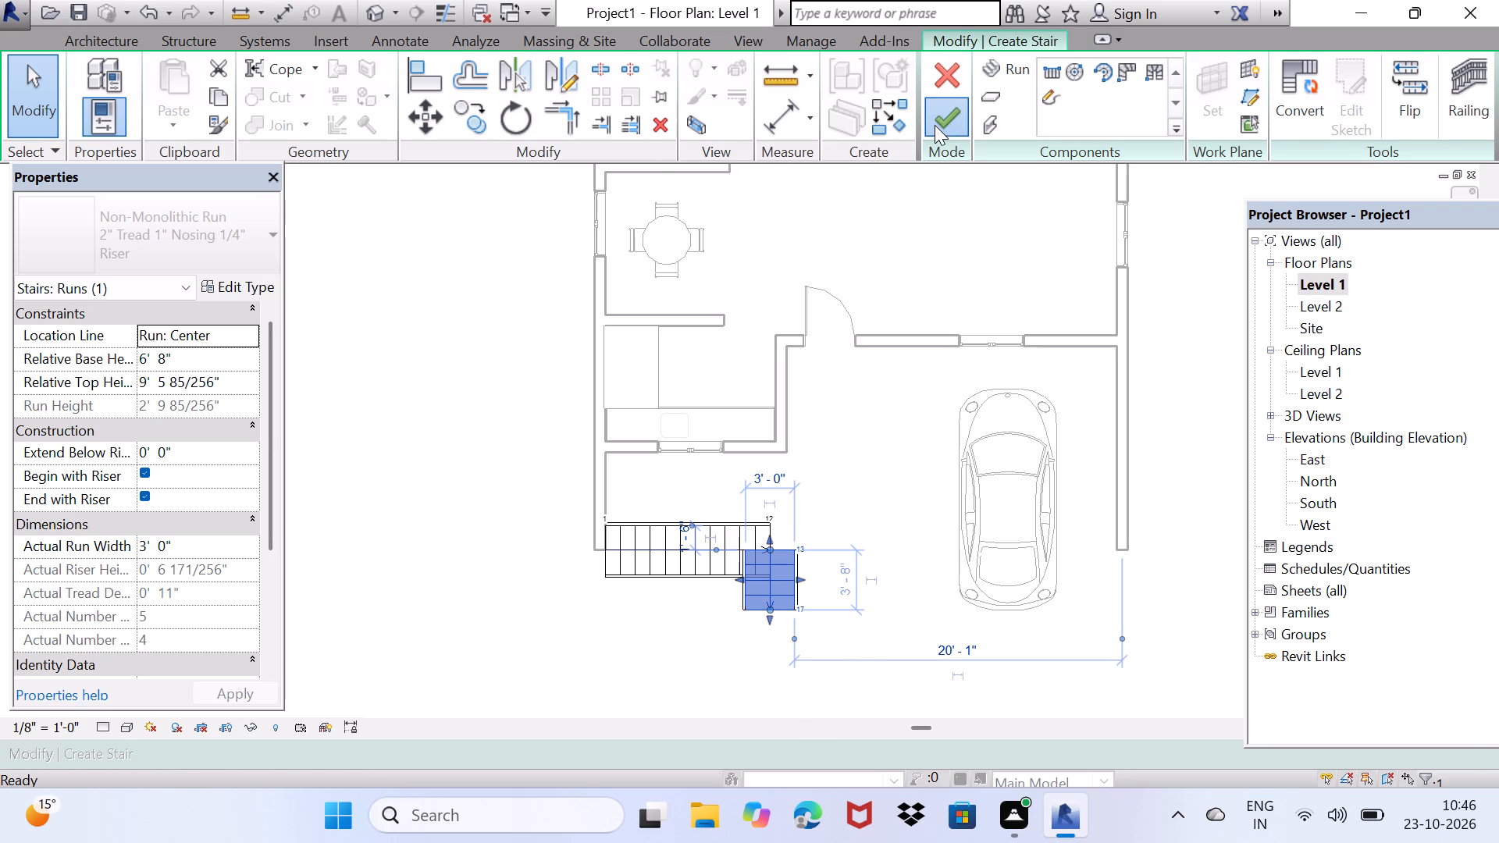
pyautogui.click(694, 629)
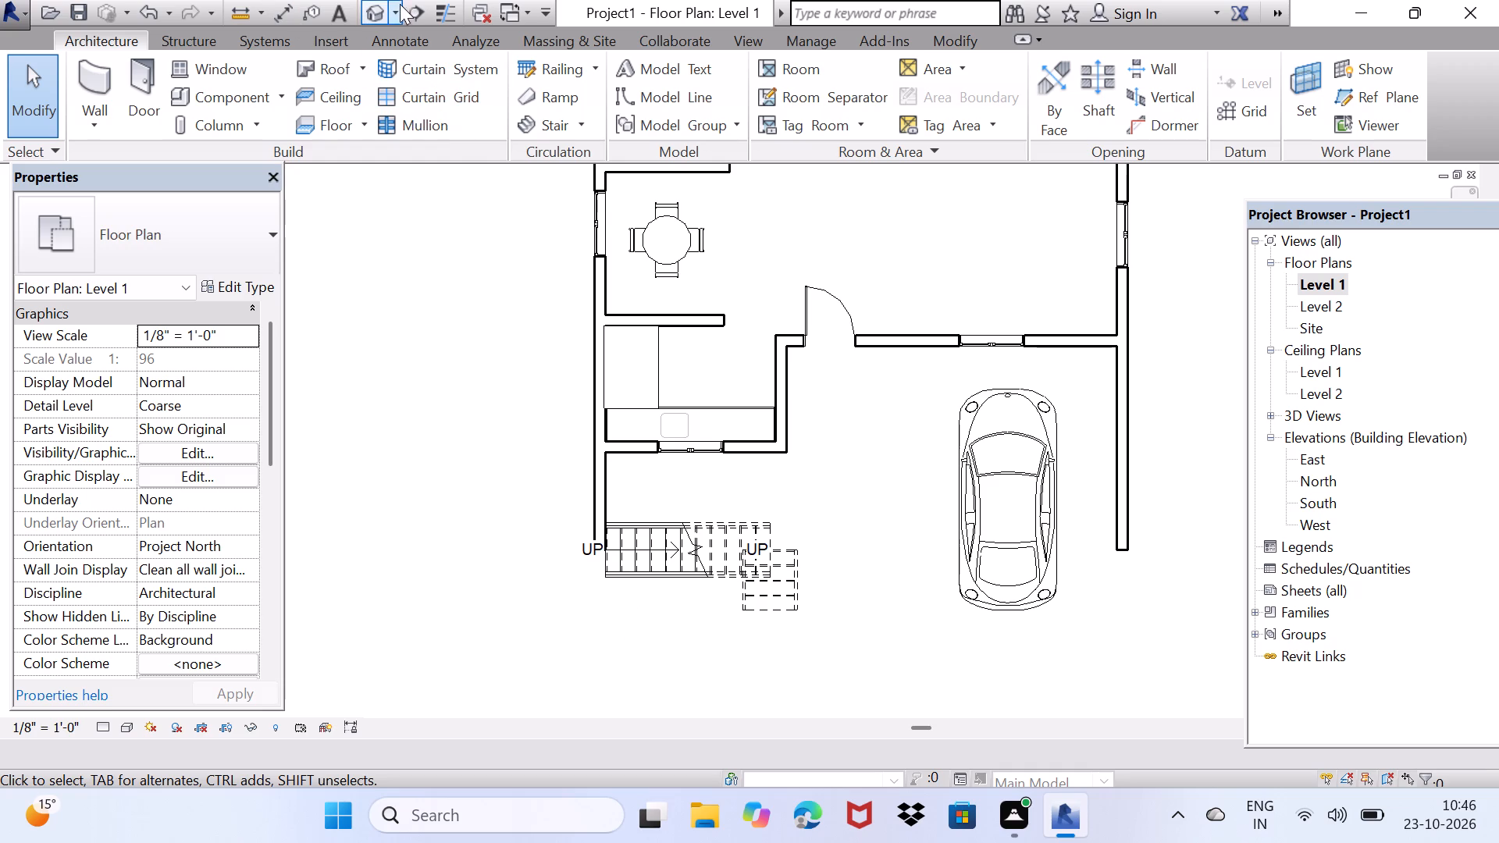
# Examine the new stair, its railings and the parked car in the 3D view from the front and side.
pyautogui.click(375, 7)
pyautogui.scroll(-10, 687, 391)
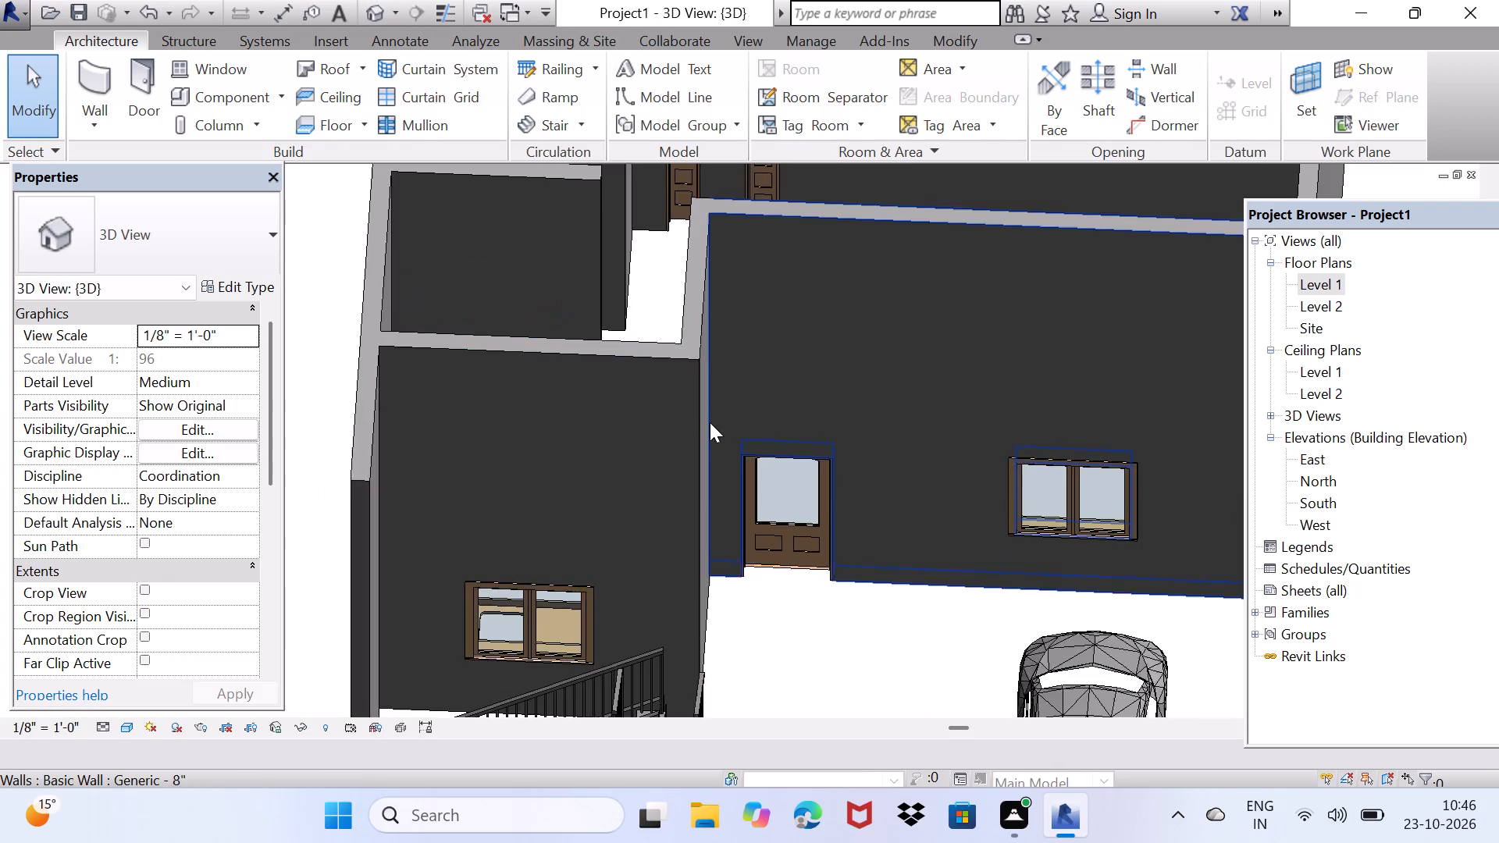
pyautogui.scroll(-3, 710, 422)
pyautogui.moveTo(722, 567); pyautogui.dragTo(685, 523, button='middle')
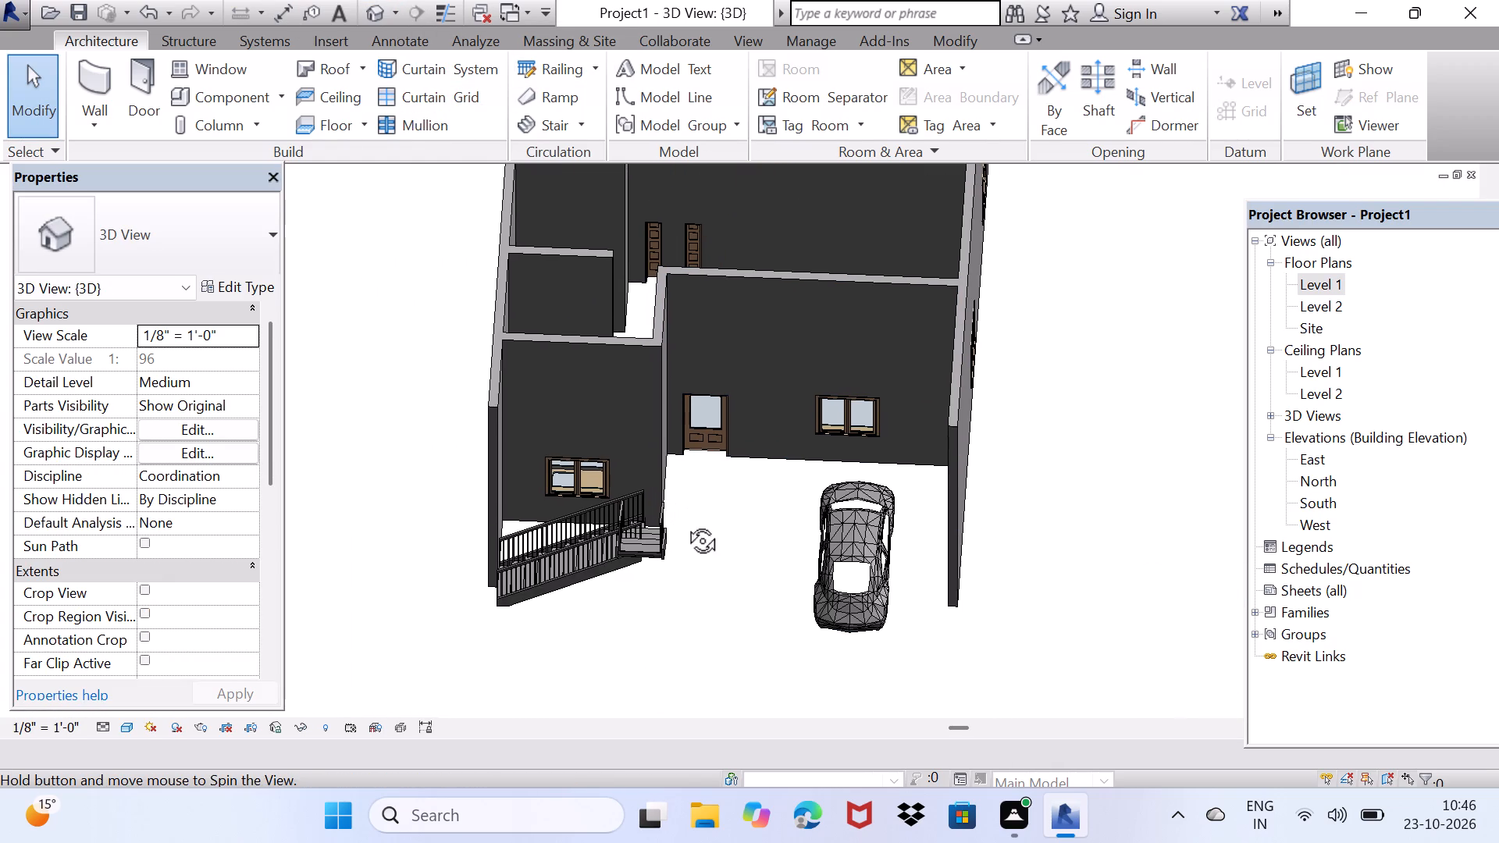
pyautogui.moveTo(685, 523); pyautogui.dragTo(926, 455, button='middle')
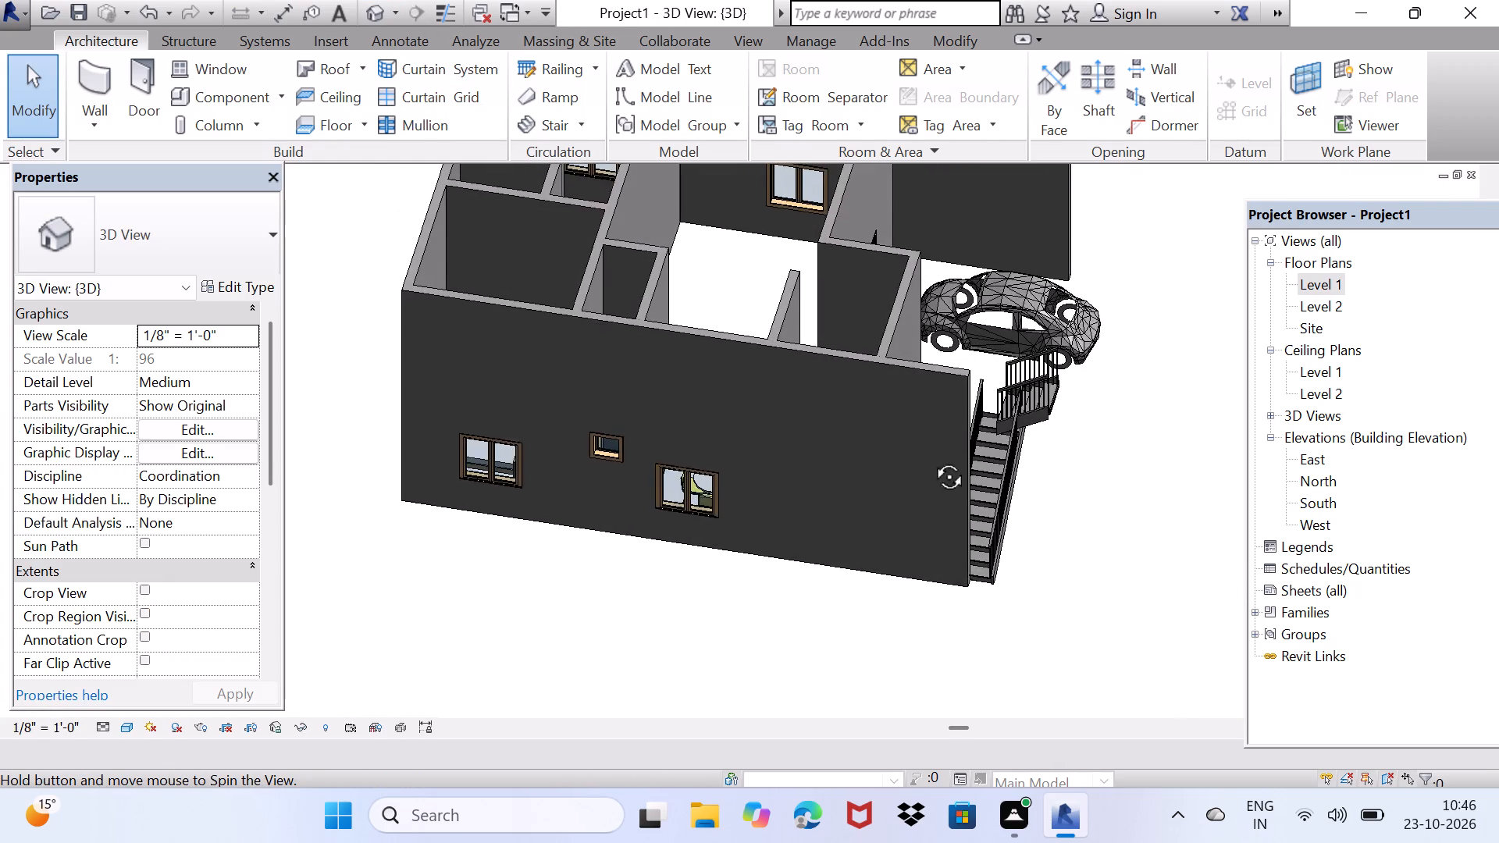
pyautogui.scroll(9, 1014, 404)
pyautogui.moveTo(1059, 464); pyautogui.dragTo(914, 482, button='middle')
pyautogui.scroll(1, 1059, 464)
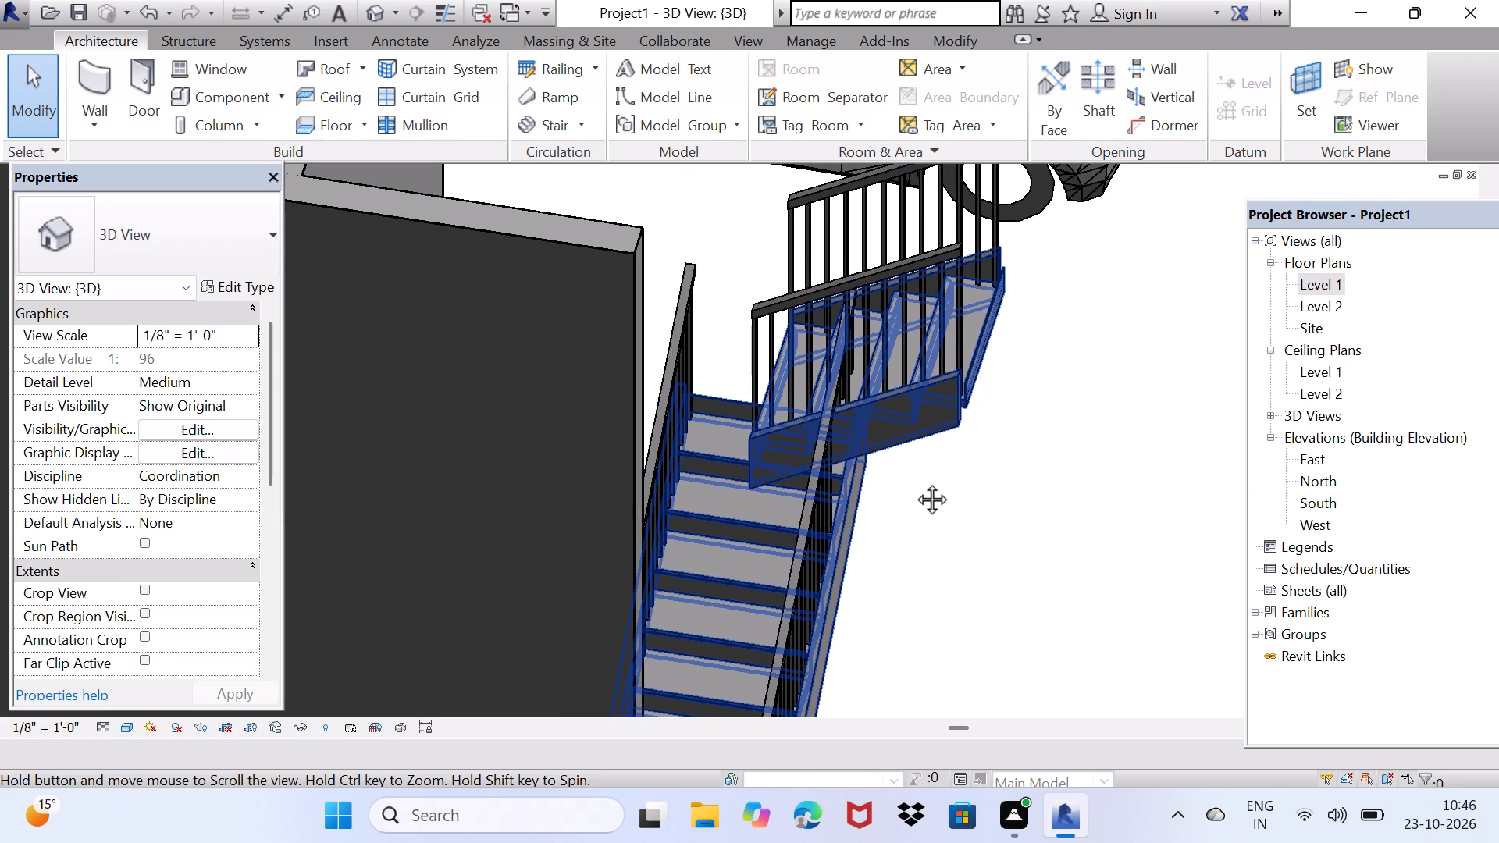
pyautogui.moveTo(914, 482); pyautogui.dragTo(832, 371, button='middle')
pyautogui.scroll(-9, 832, 371)
pyautogui.moveTo(868, 453); pyautogui.dragTo(833, 467, button='middle')
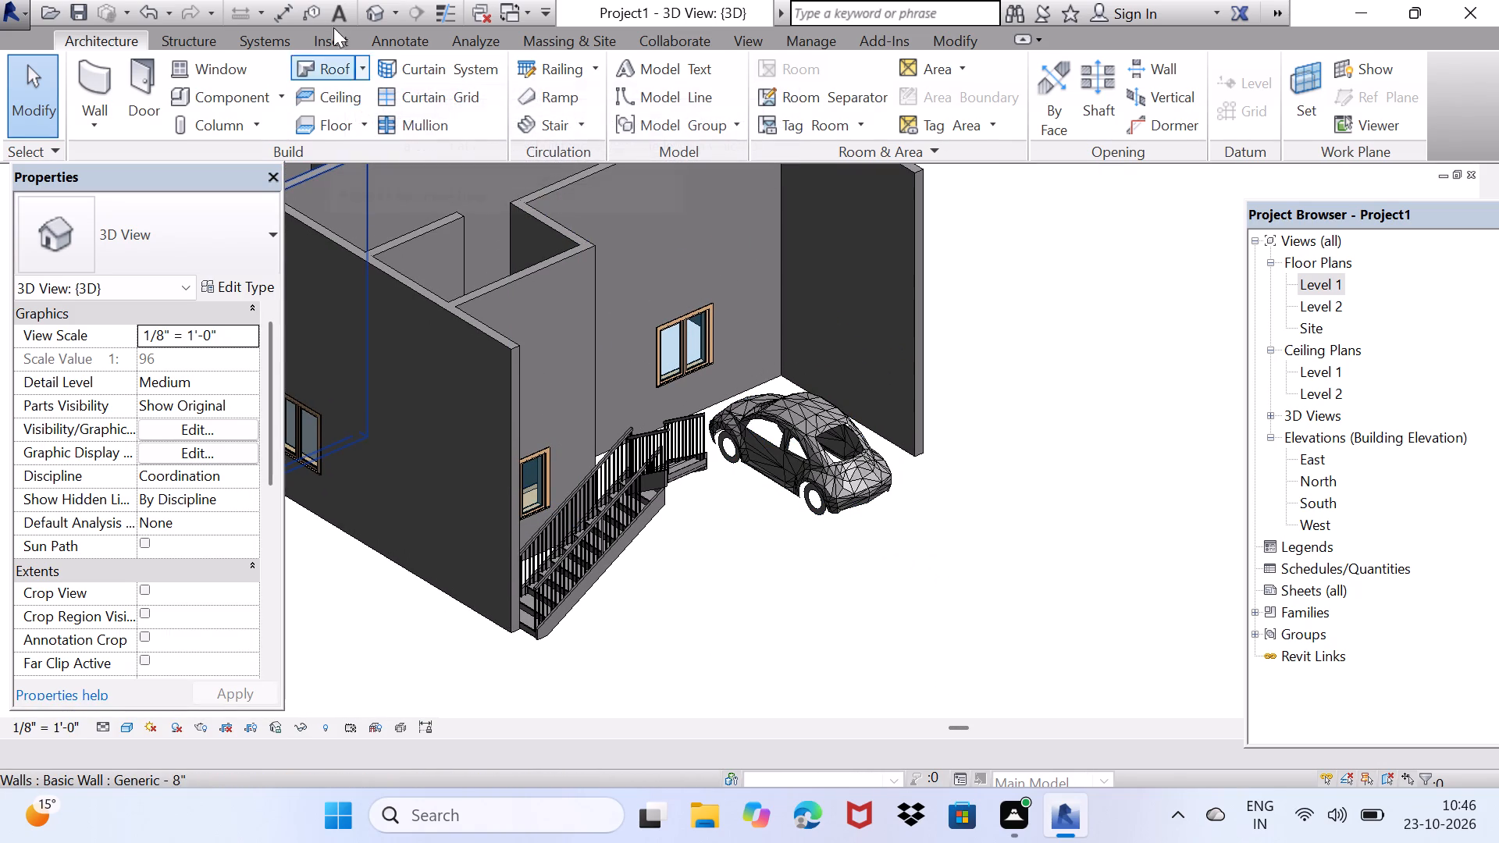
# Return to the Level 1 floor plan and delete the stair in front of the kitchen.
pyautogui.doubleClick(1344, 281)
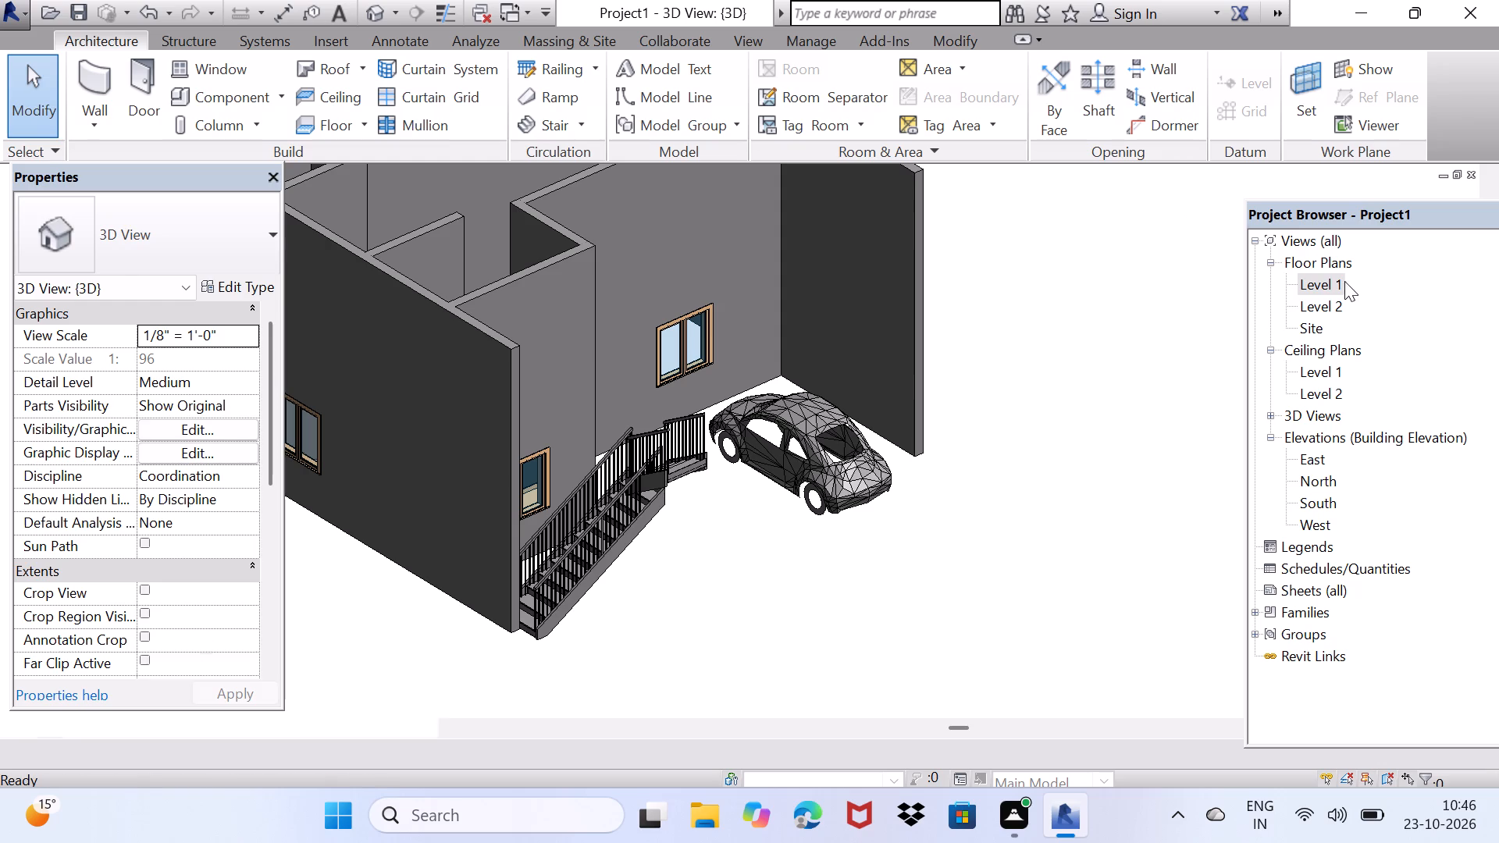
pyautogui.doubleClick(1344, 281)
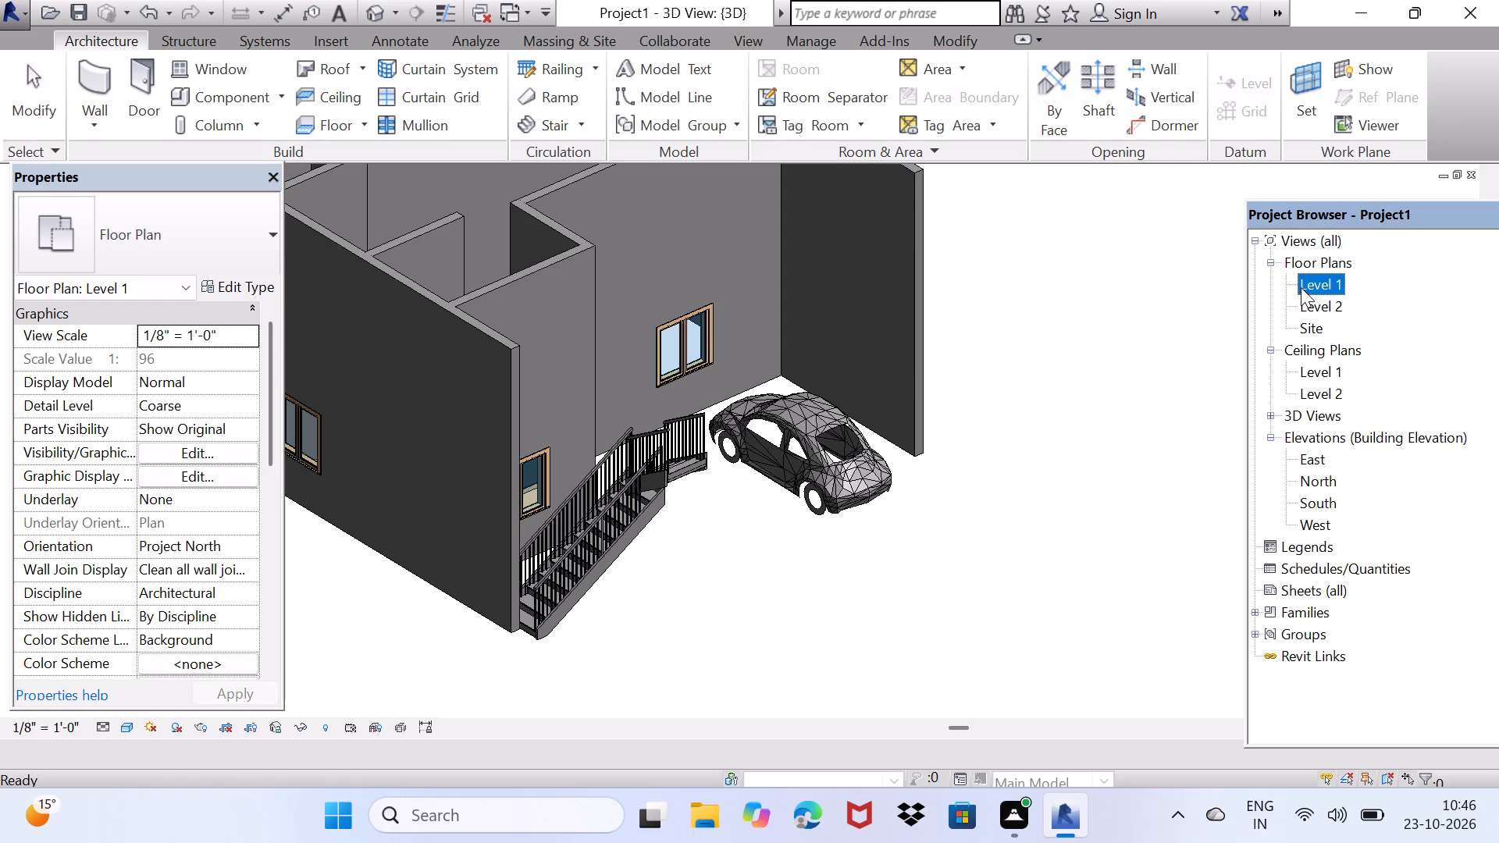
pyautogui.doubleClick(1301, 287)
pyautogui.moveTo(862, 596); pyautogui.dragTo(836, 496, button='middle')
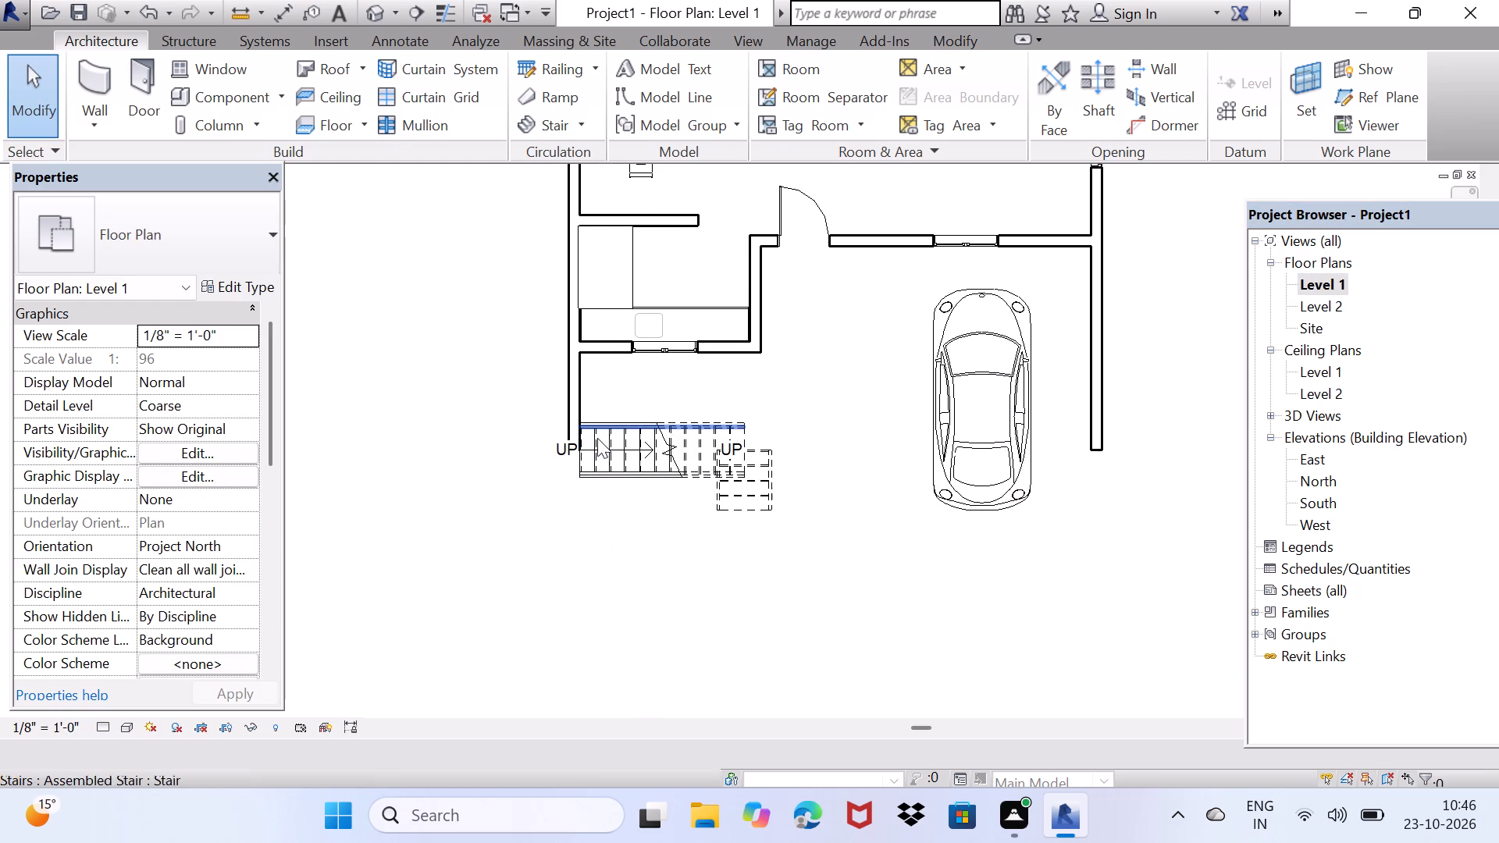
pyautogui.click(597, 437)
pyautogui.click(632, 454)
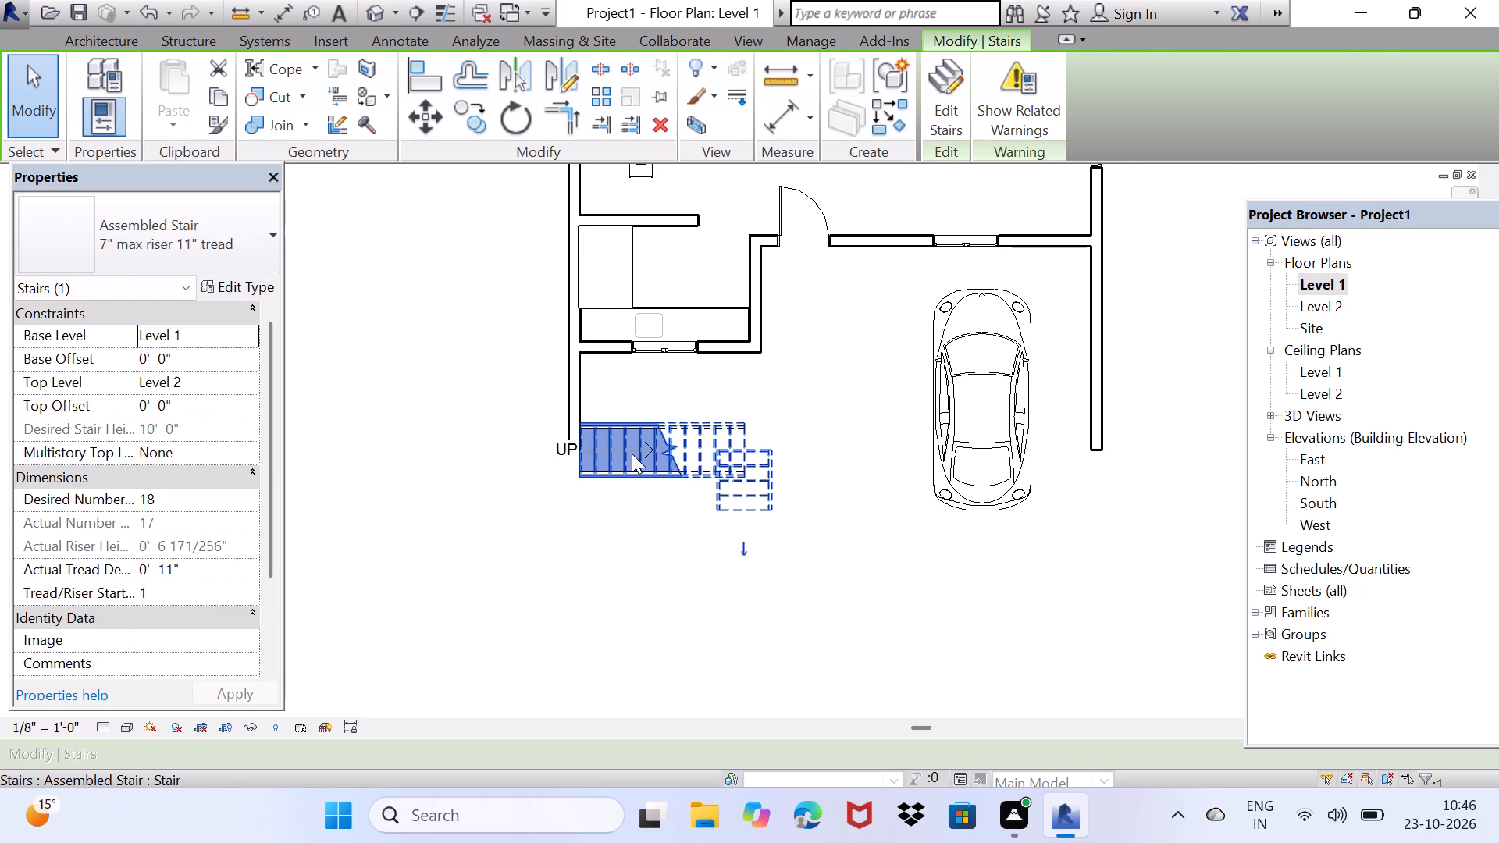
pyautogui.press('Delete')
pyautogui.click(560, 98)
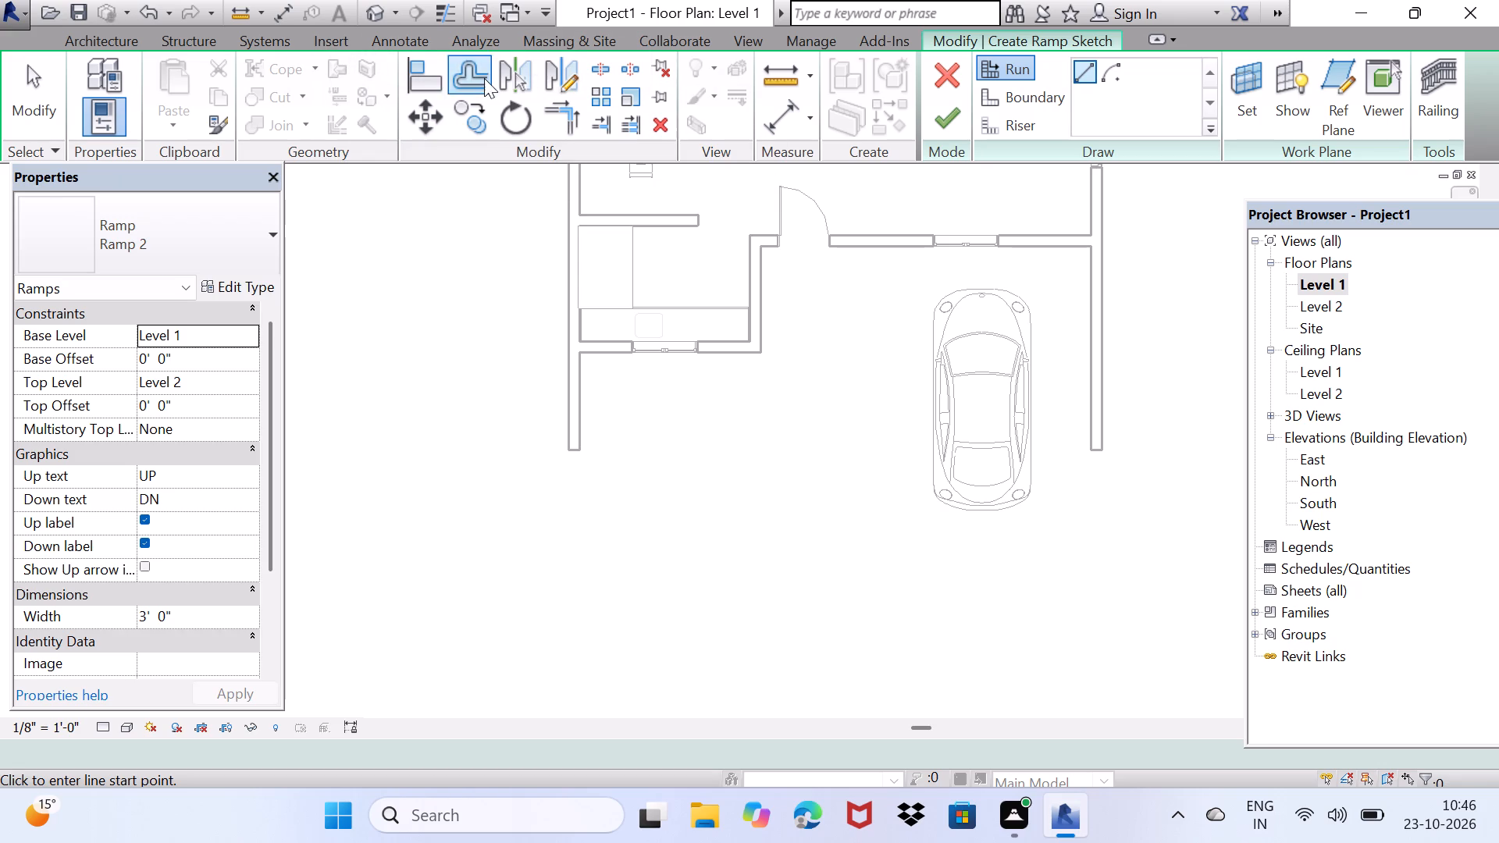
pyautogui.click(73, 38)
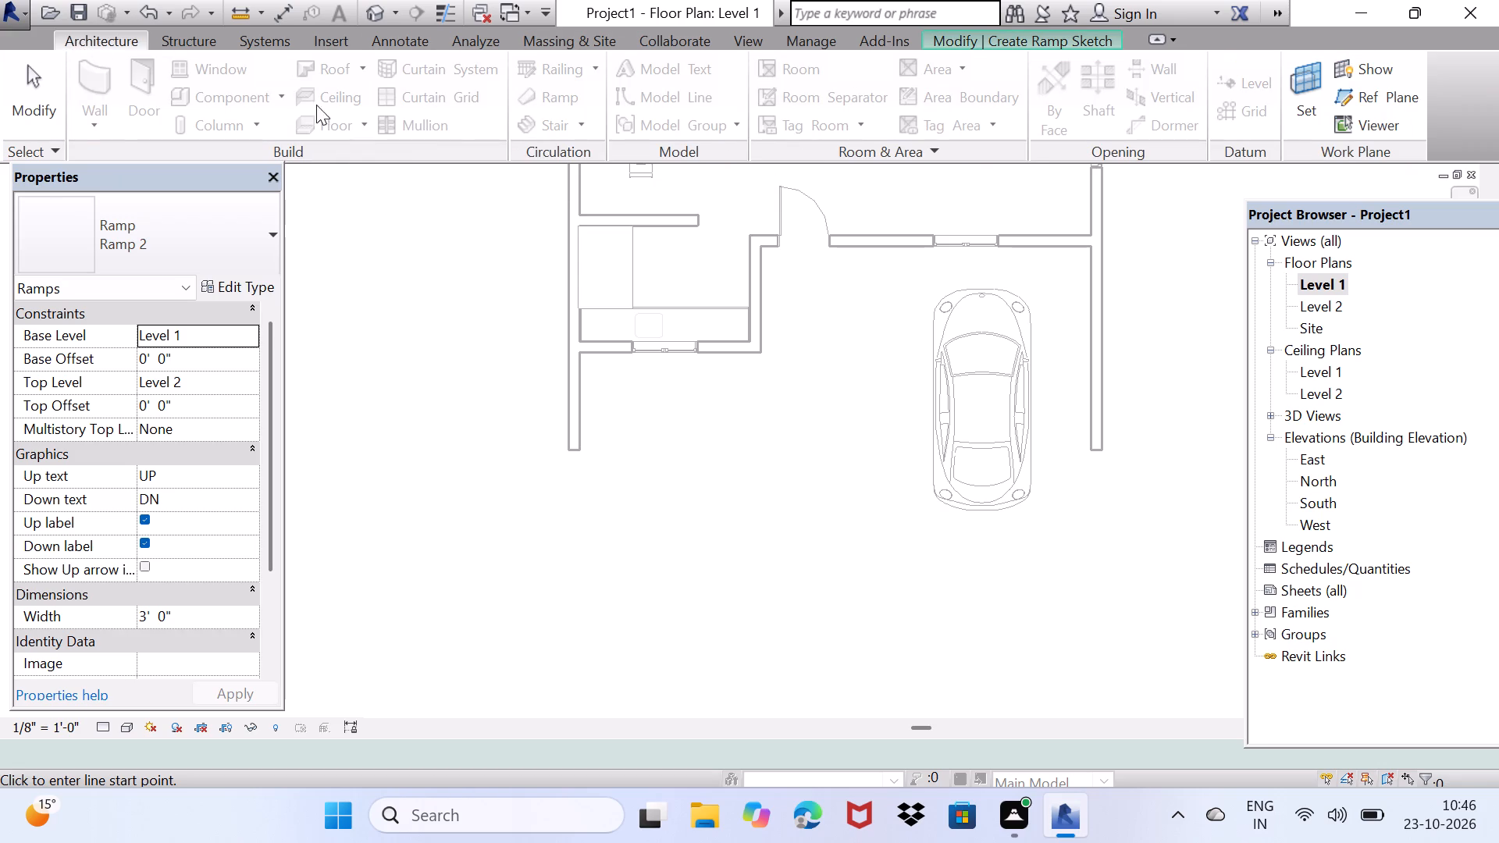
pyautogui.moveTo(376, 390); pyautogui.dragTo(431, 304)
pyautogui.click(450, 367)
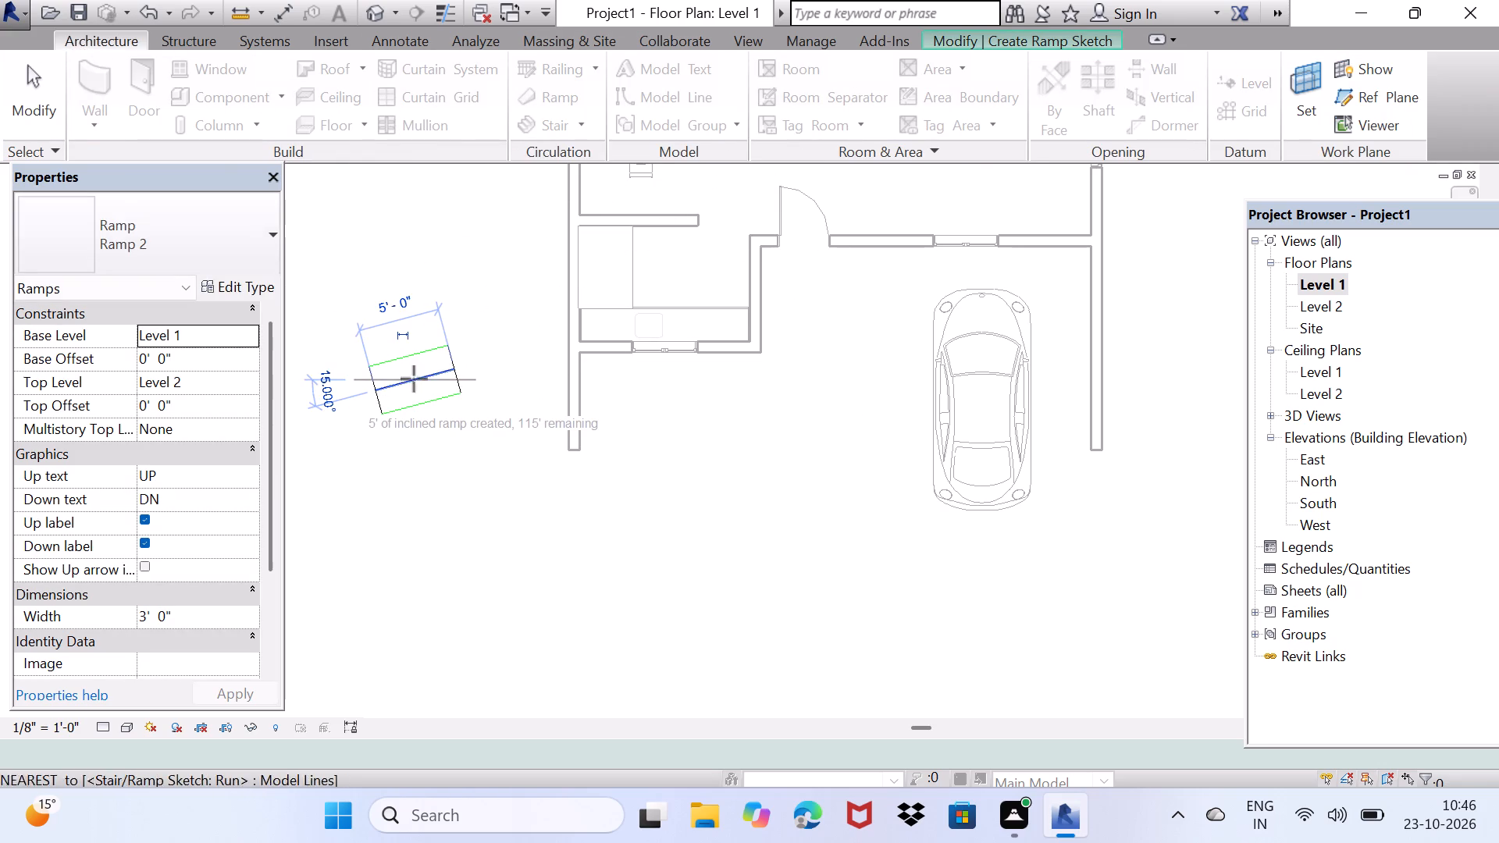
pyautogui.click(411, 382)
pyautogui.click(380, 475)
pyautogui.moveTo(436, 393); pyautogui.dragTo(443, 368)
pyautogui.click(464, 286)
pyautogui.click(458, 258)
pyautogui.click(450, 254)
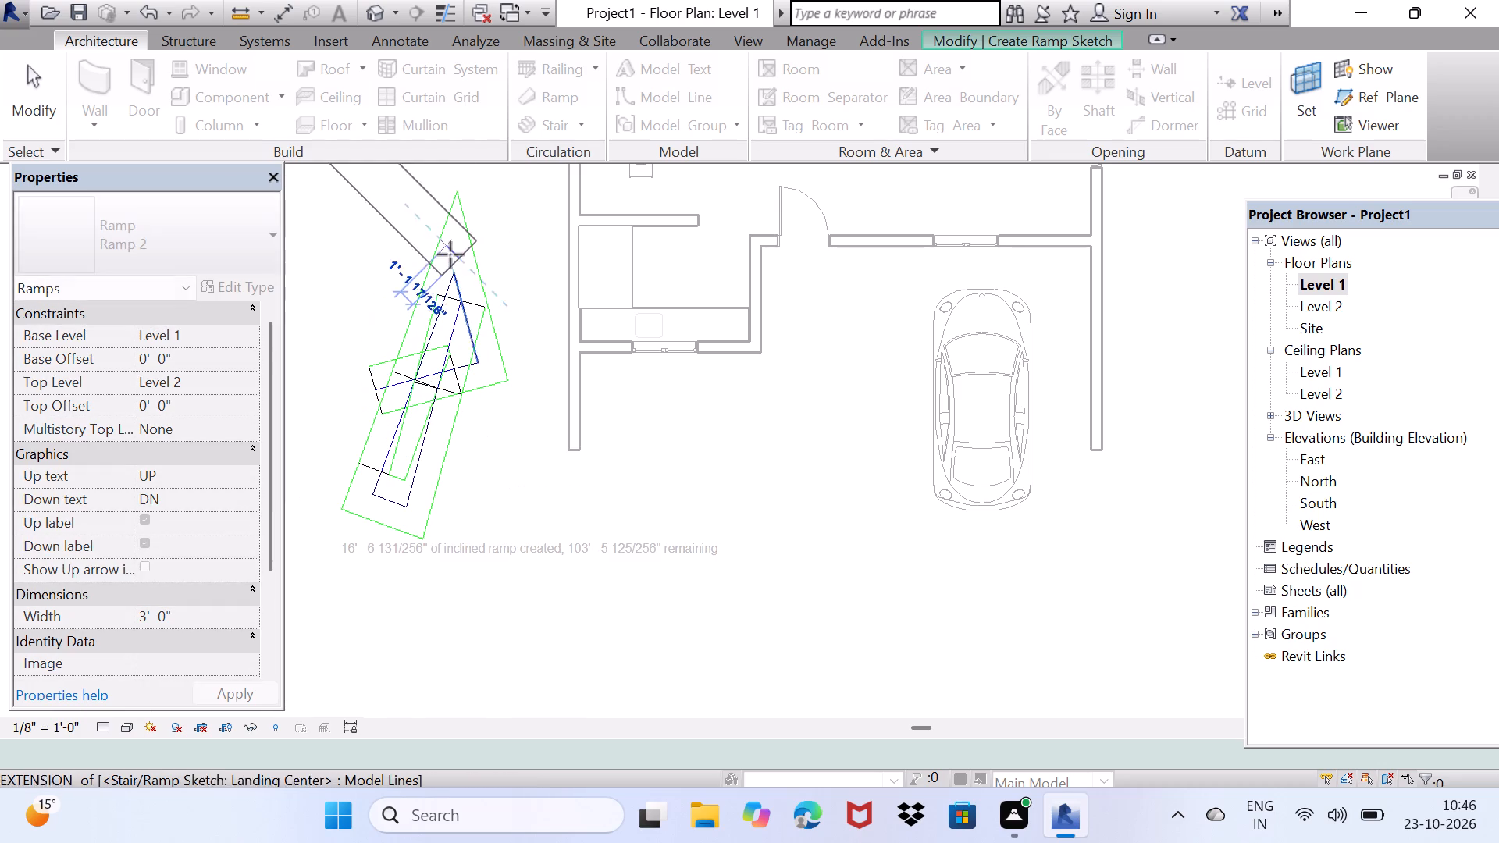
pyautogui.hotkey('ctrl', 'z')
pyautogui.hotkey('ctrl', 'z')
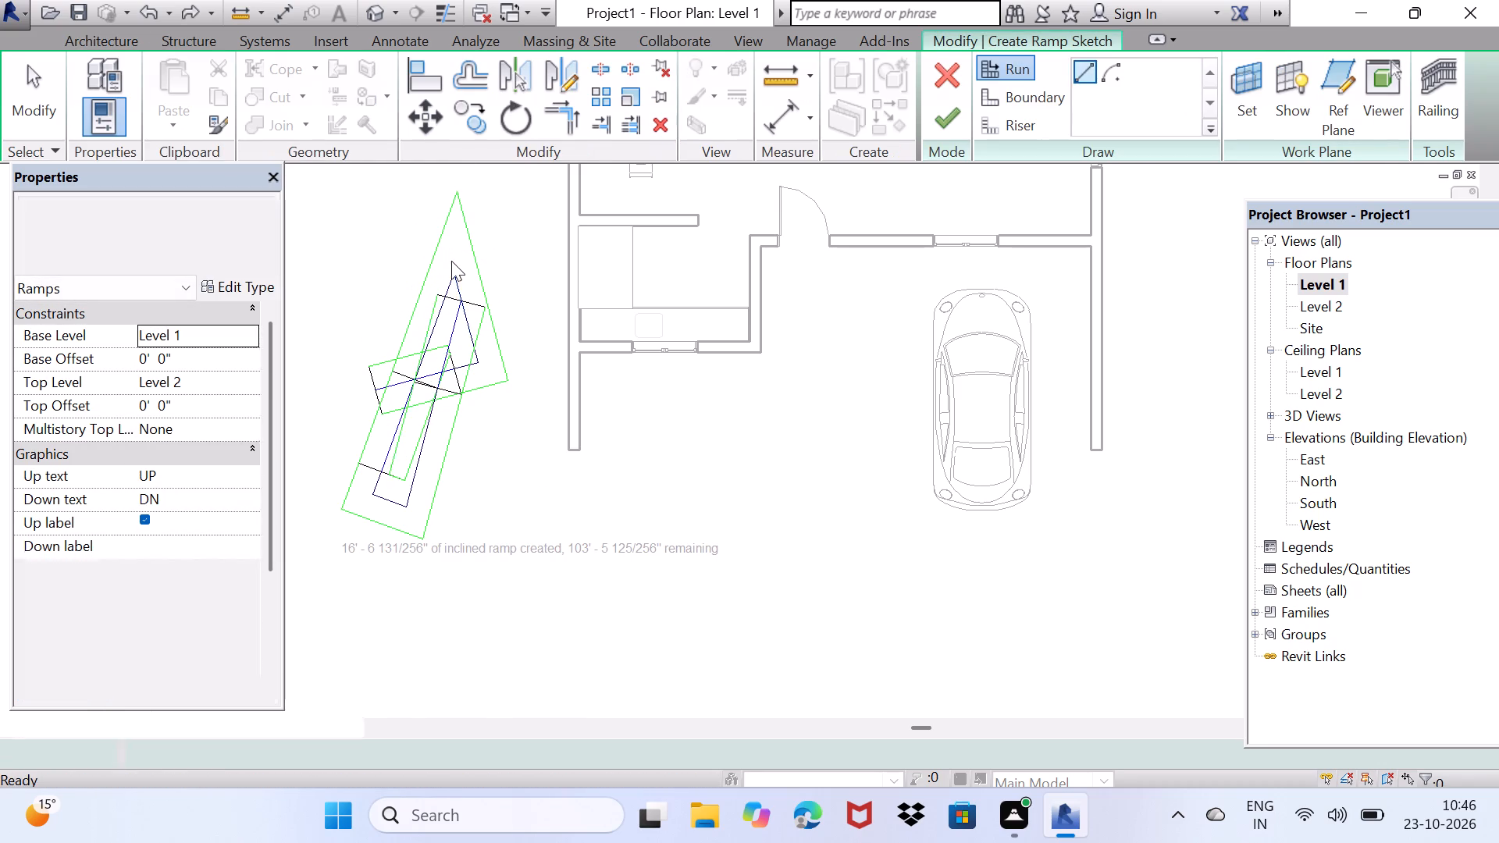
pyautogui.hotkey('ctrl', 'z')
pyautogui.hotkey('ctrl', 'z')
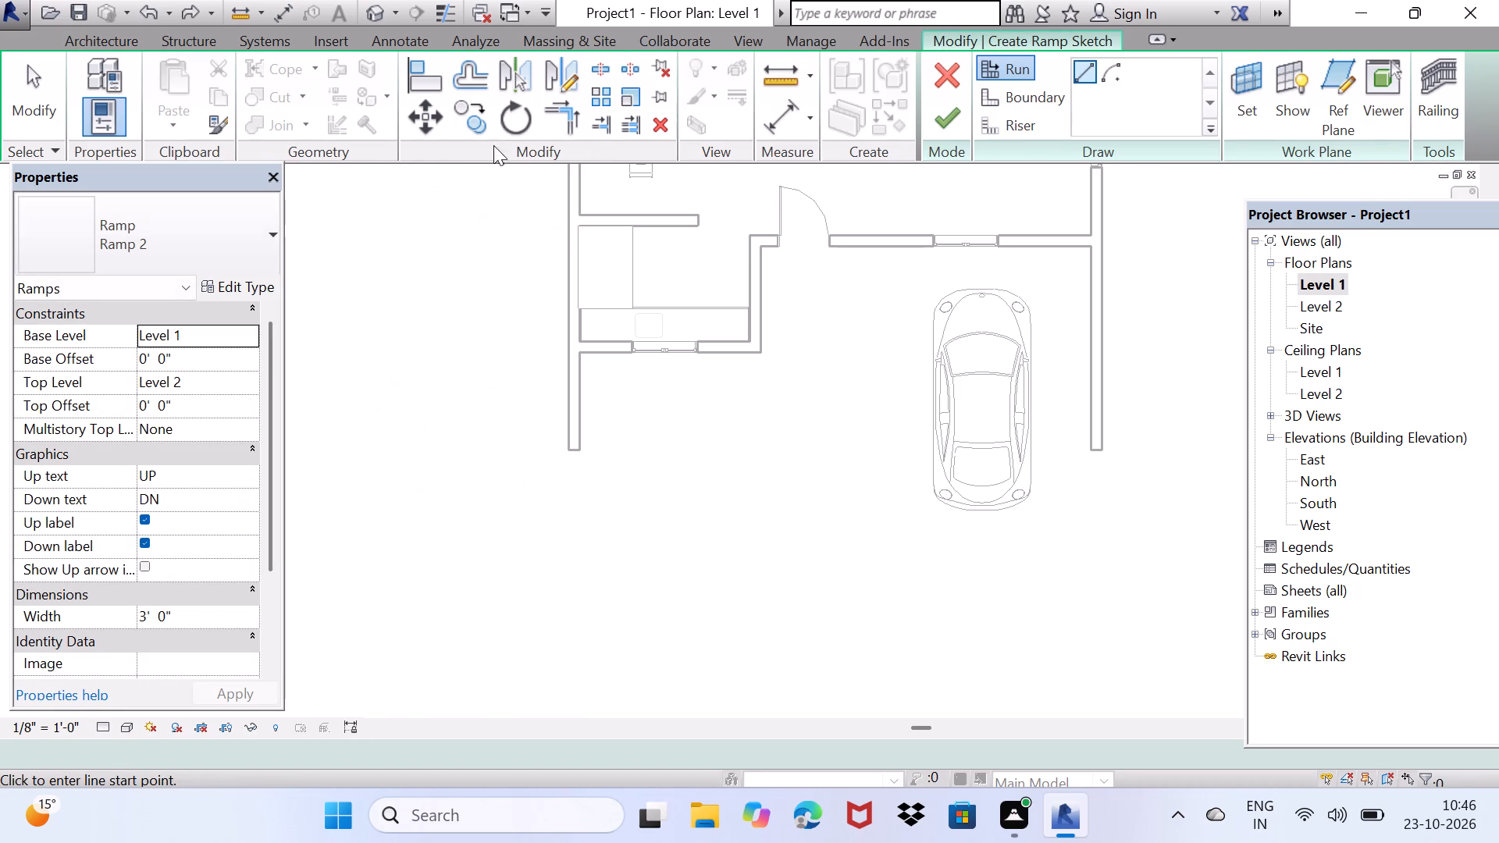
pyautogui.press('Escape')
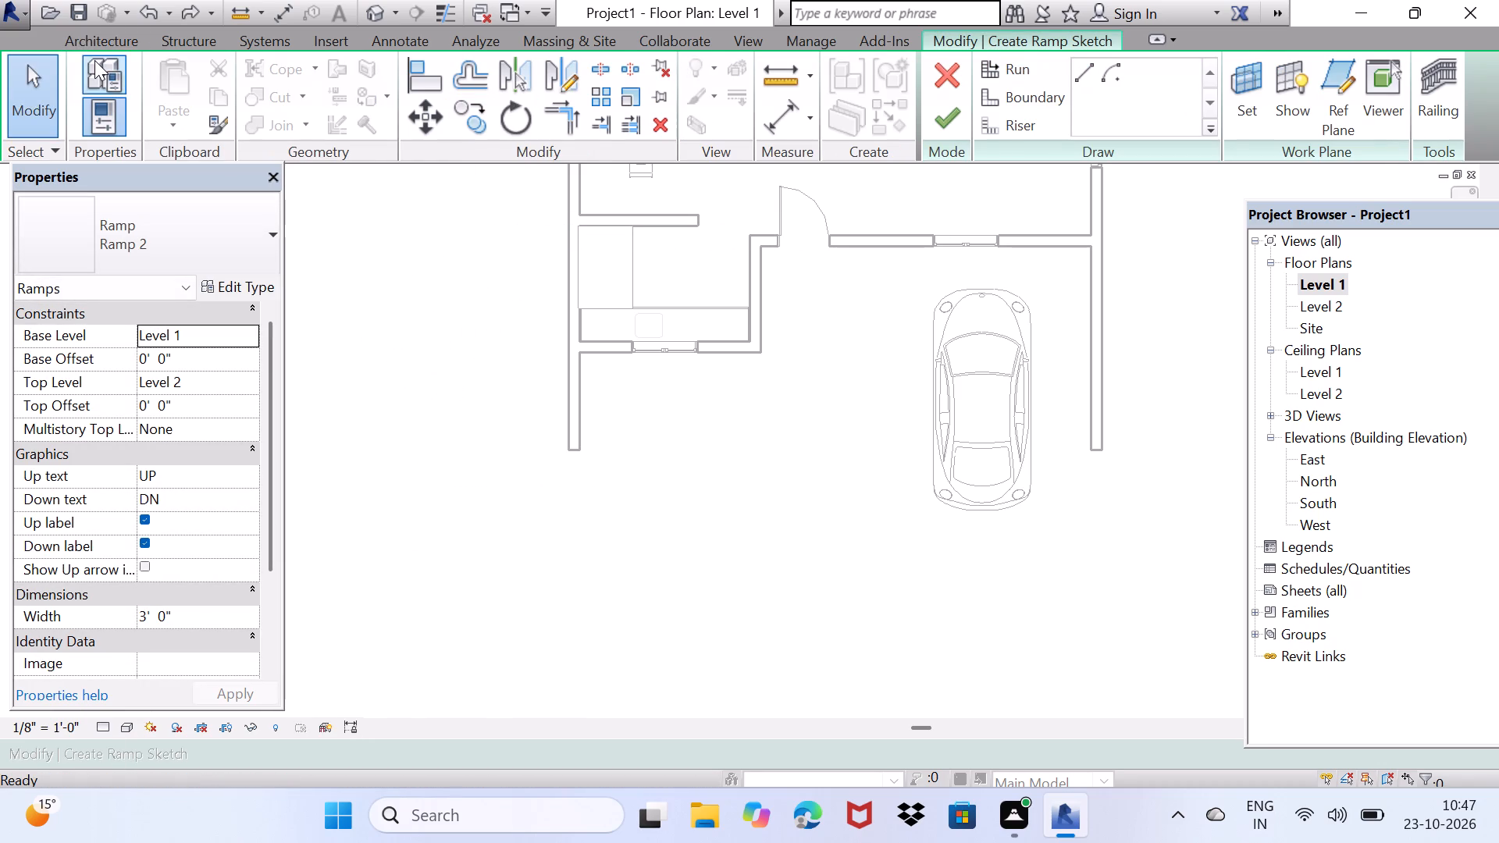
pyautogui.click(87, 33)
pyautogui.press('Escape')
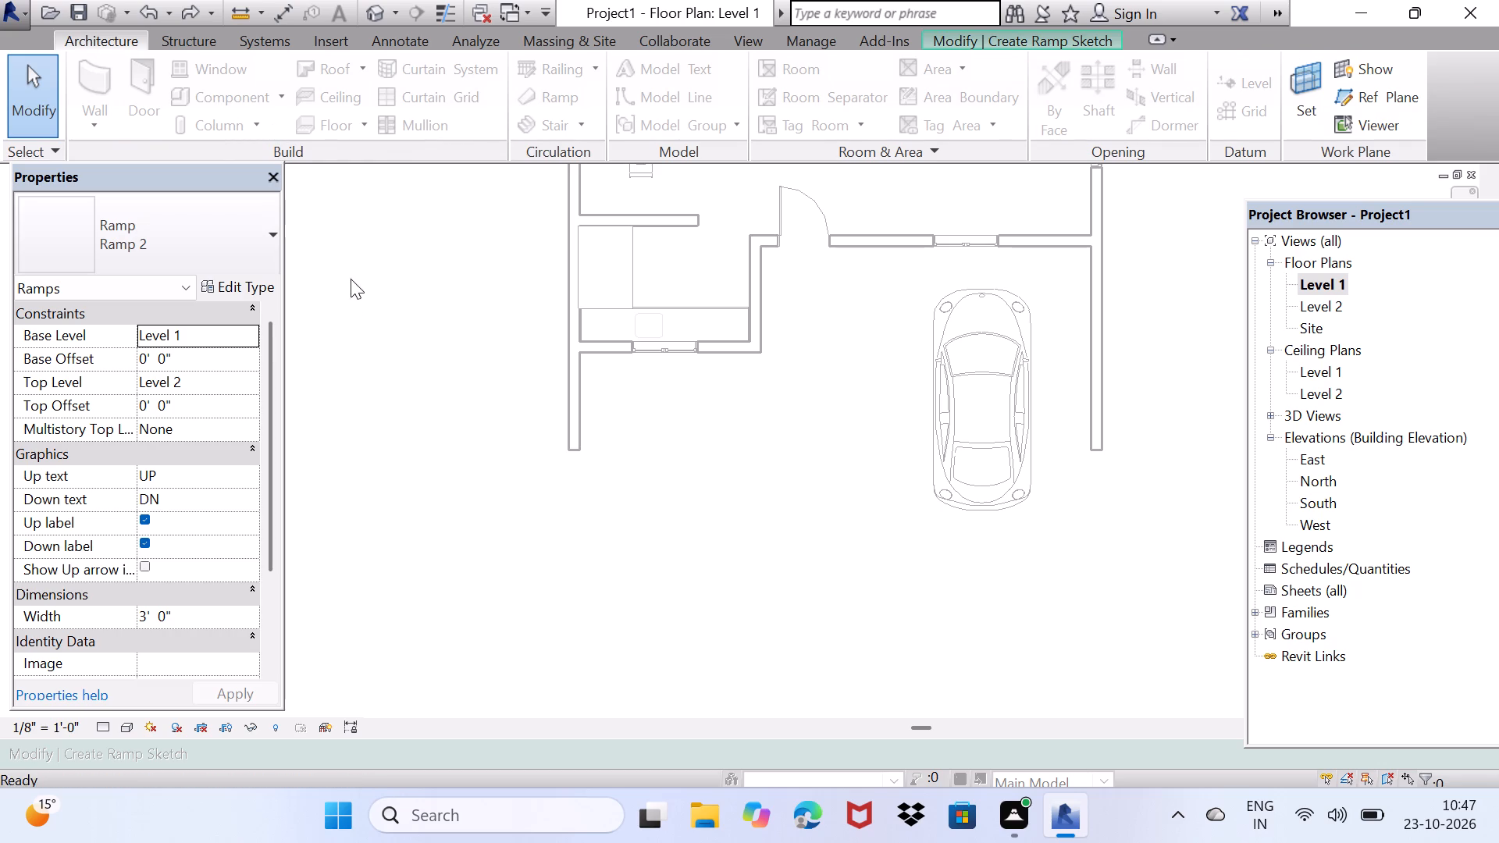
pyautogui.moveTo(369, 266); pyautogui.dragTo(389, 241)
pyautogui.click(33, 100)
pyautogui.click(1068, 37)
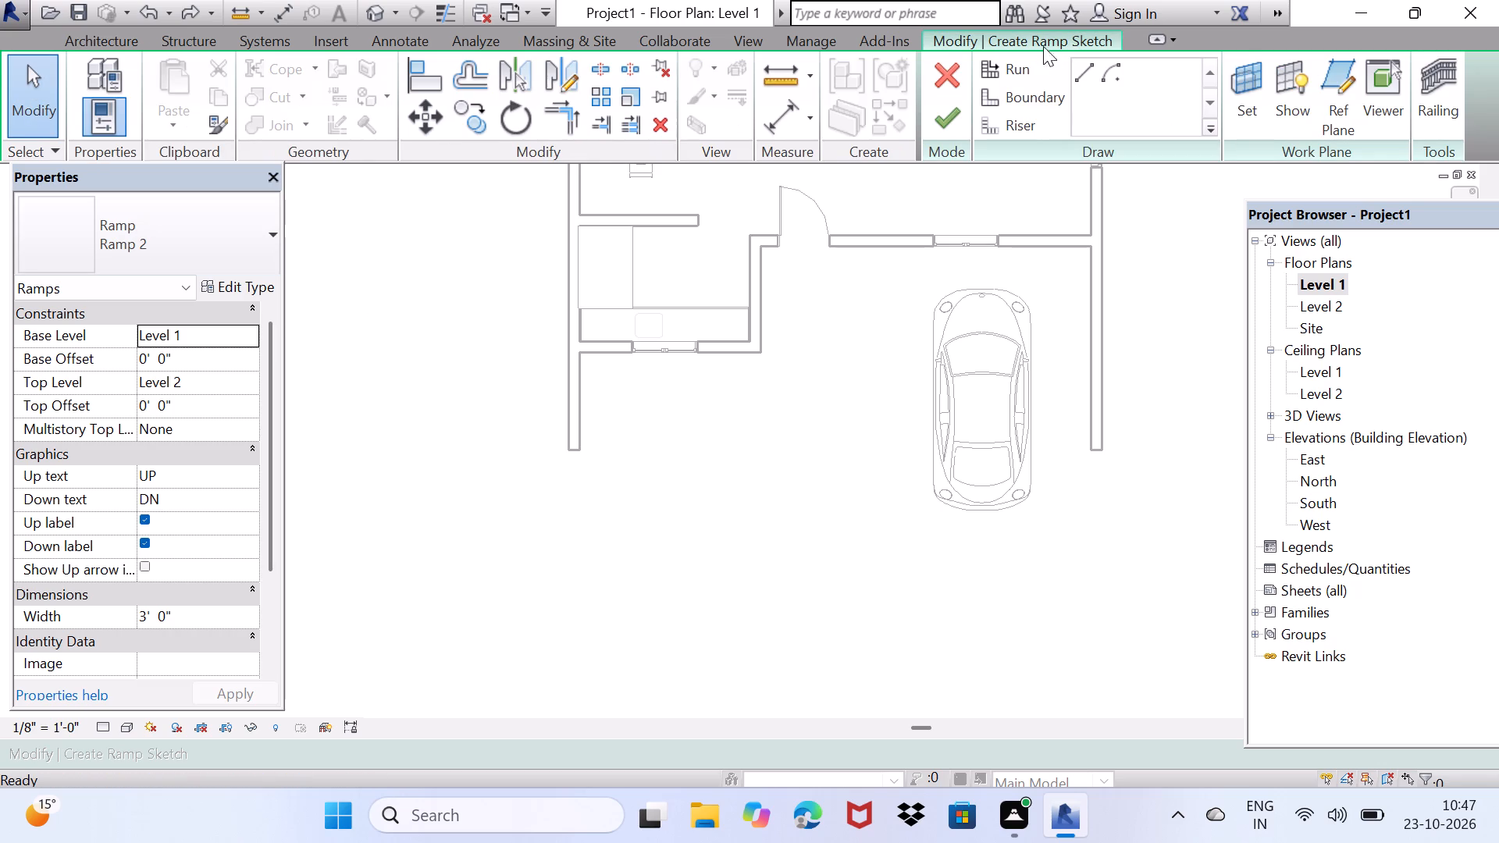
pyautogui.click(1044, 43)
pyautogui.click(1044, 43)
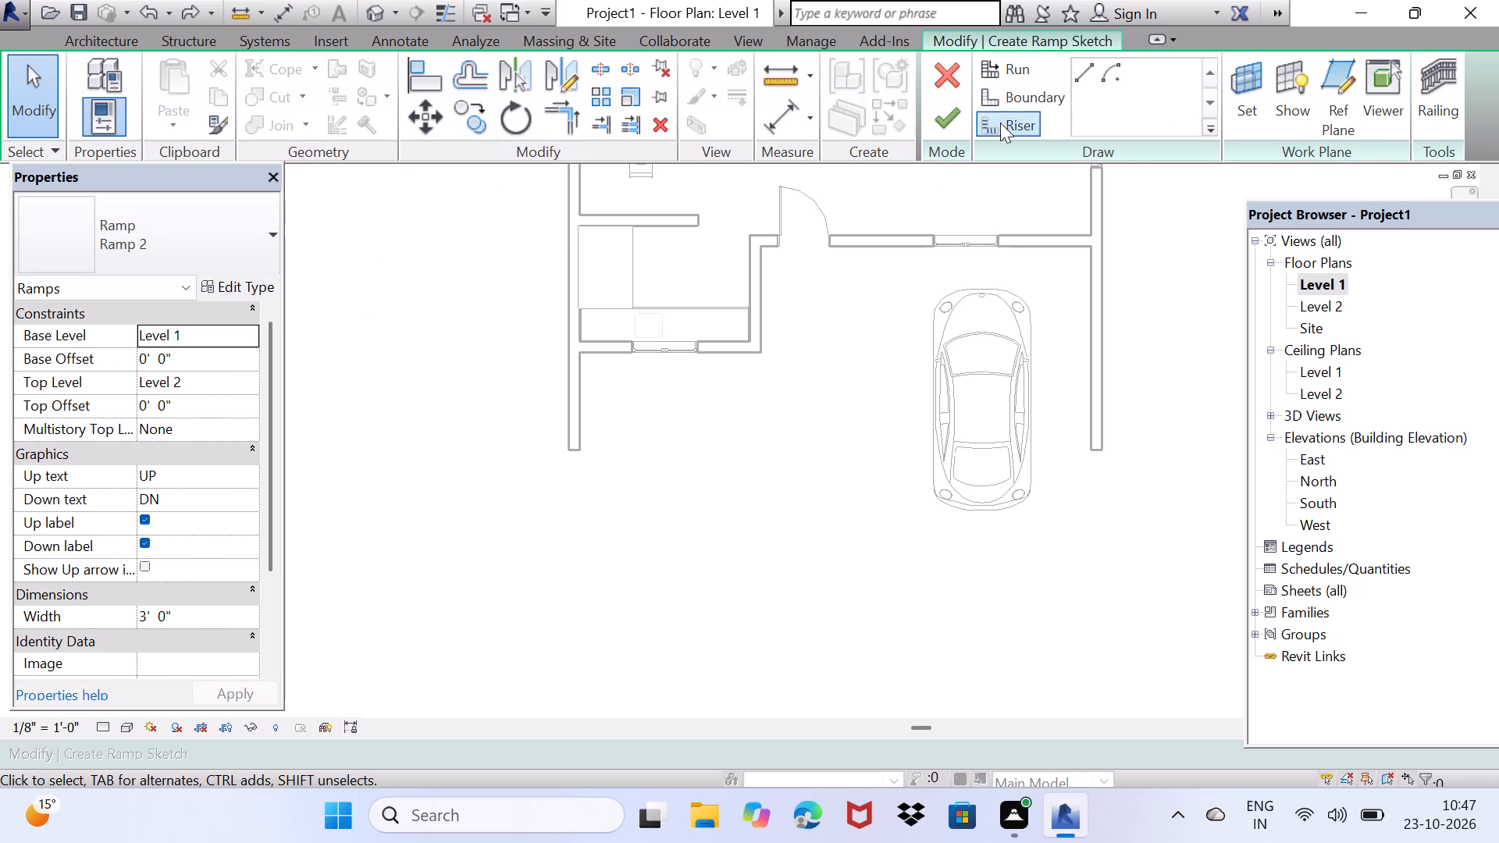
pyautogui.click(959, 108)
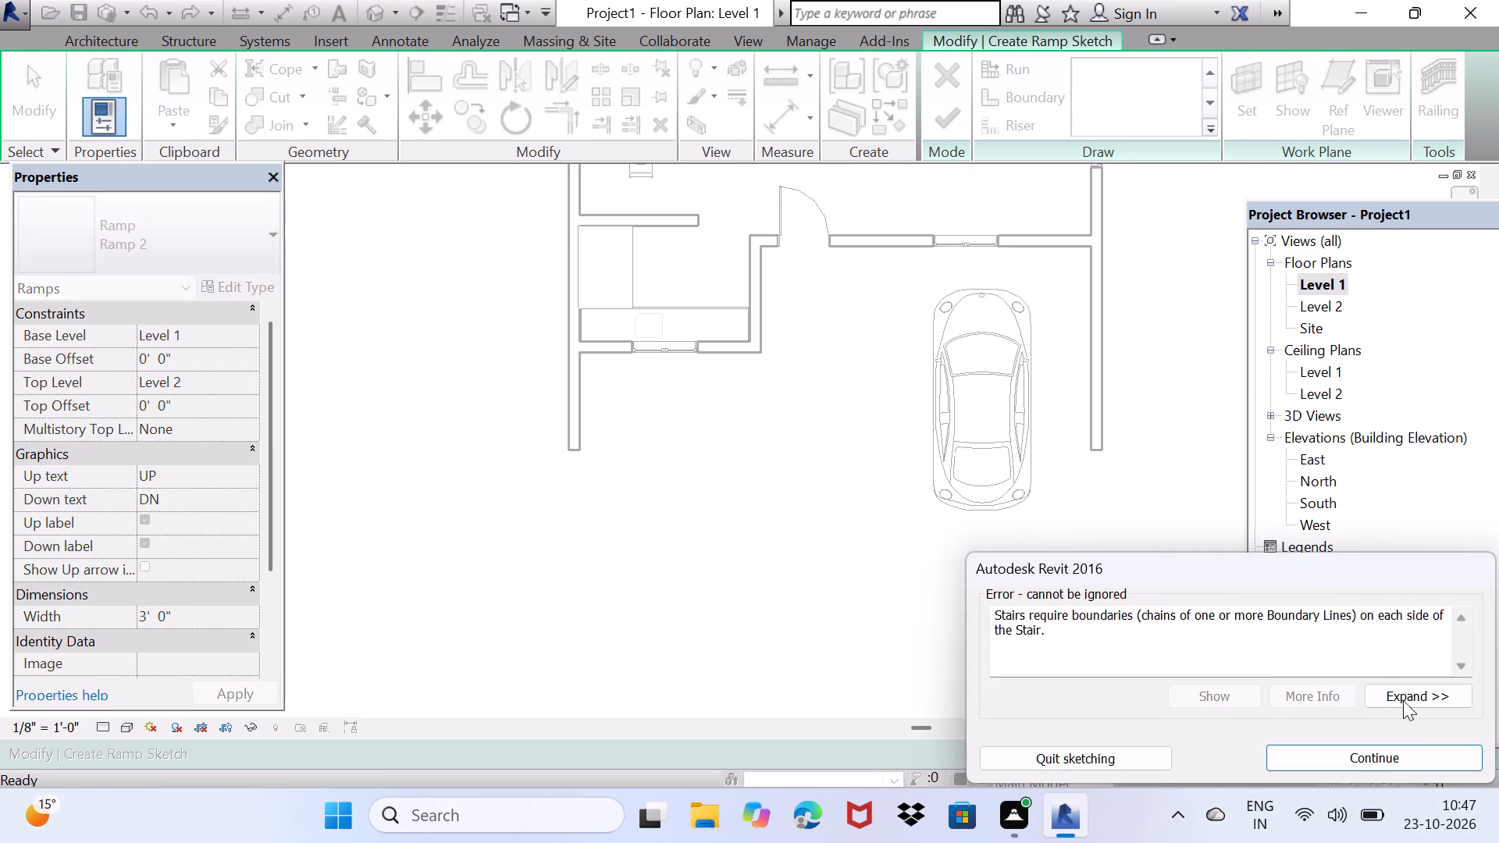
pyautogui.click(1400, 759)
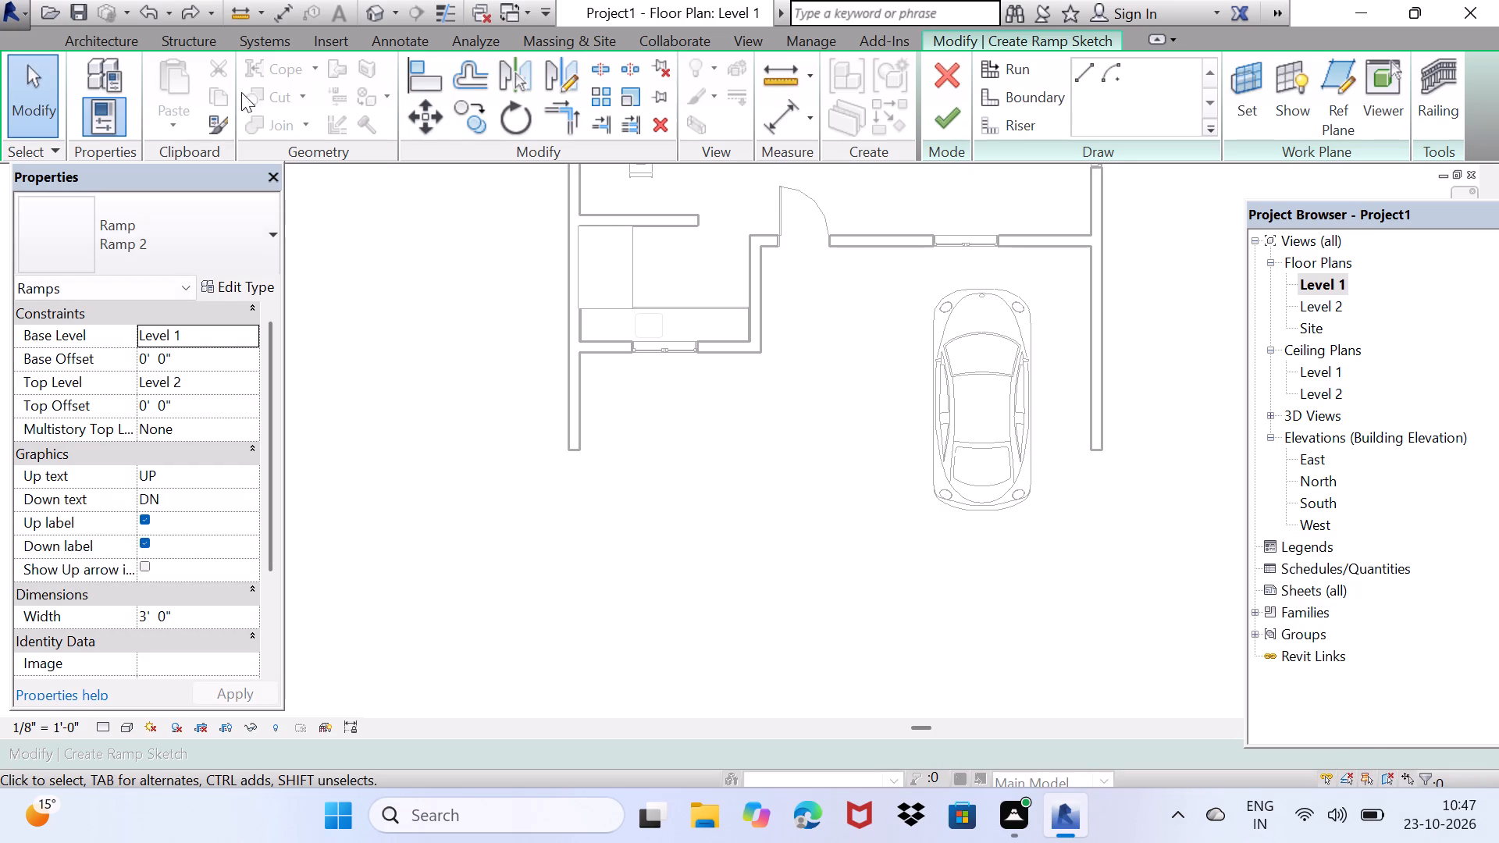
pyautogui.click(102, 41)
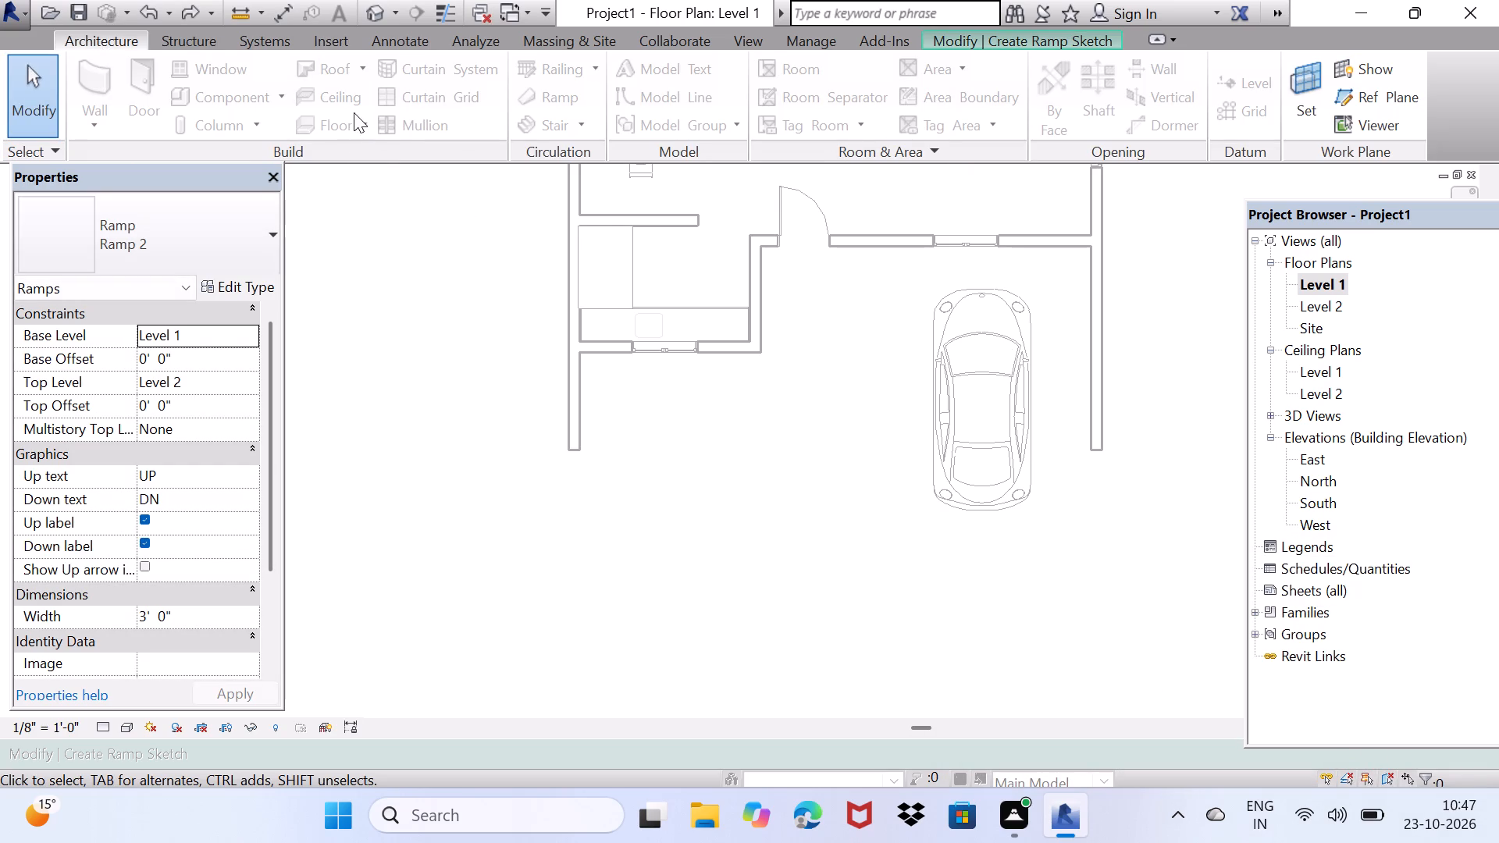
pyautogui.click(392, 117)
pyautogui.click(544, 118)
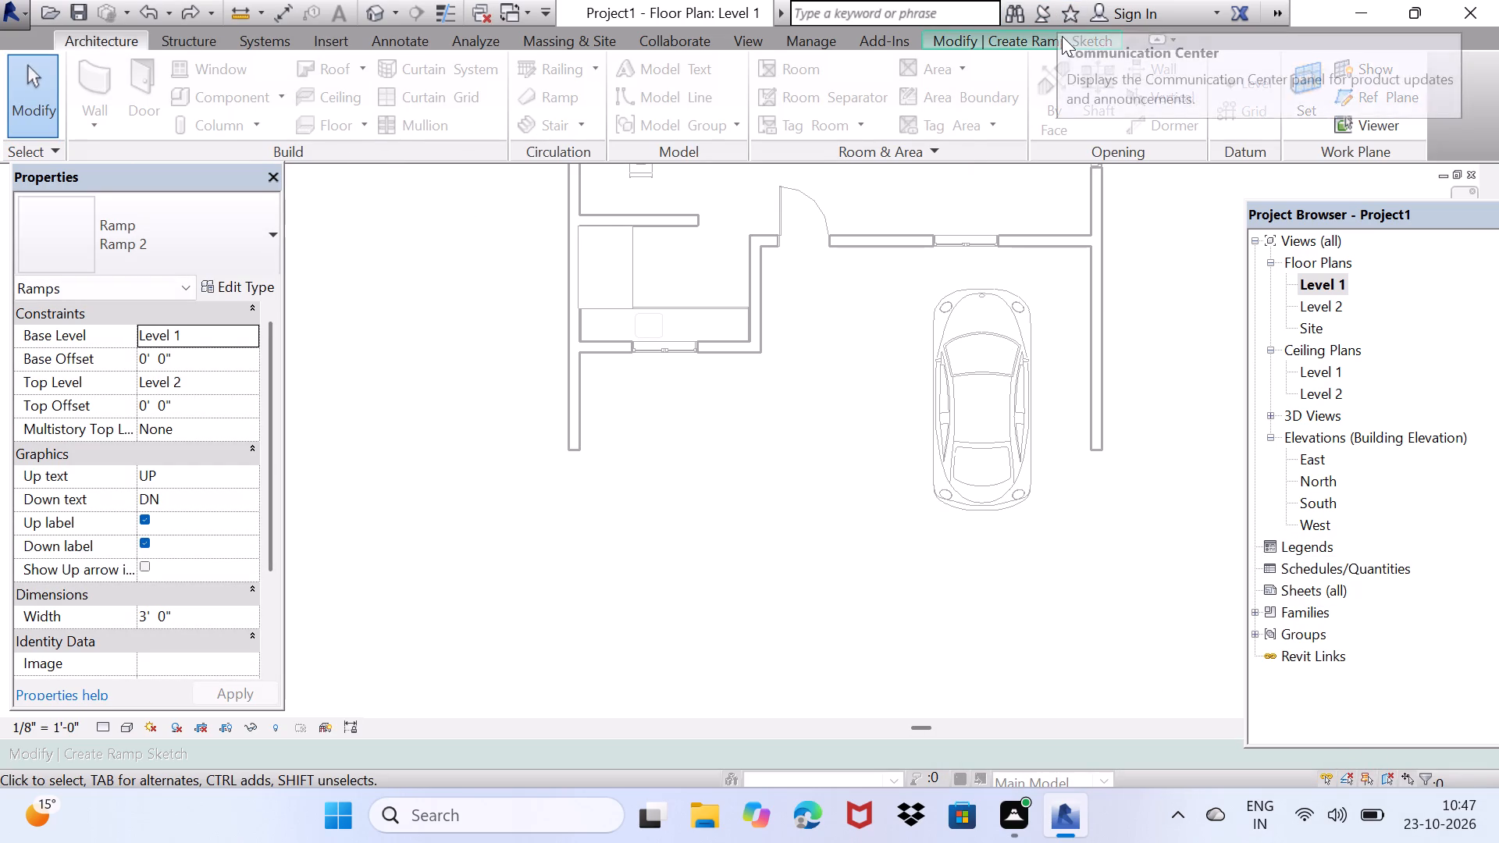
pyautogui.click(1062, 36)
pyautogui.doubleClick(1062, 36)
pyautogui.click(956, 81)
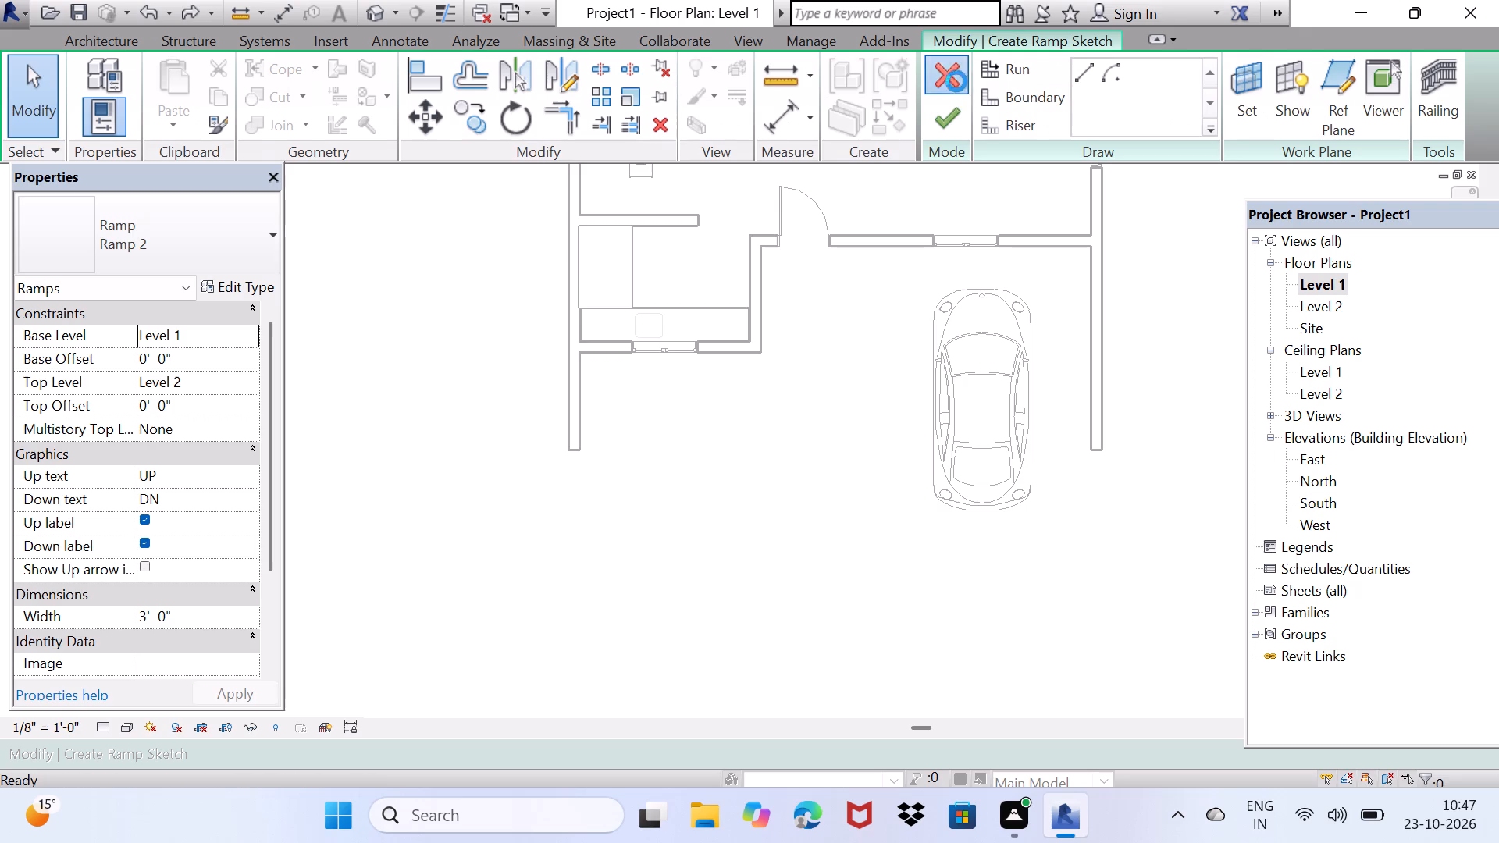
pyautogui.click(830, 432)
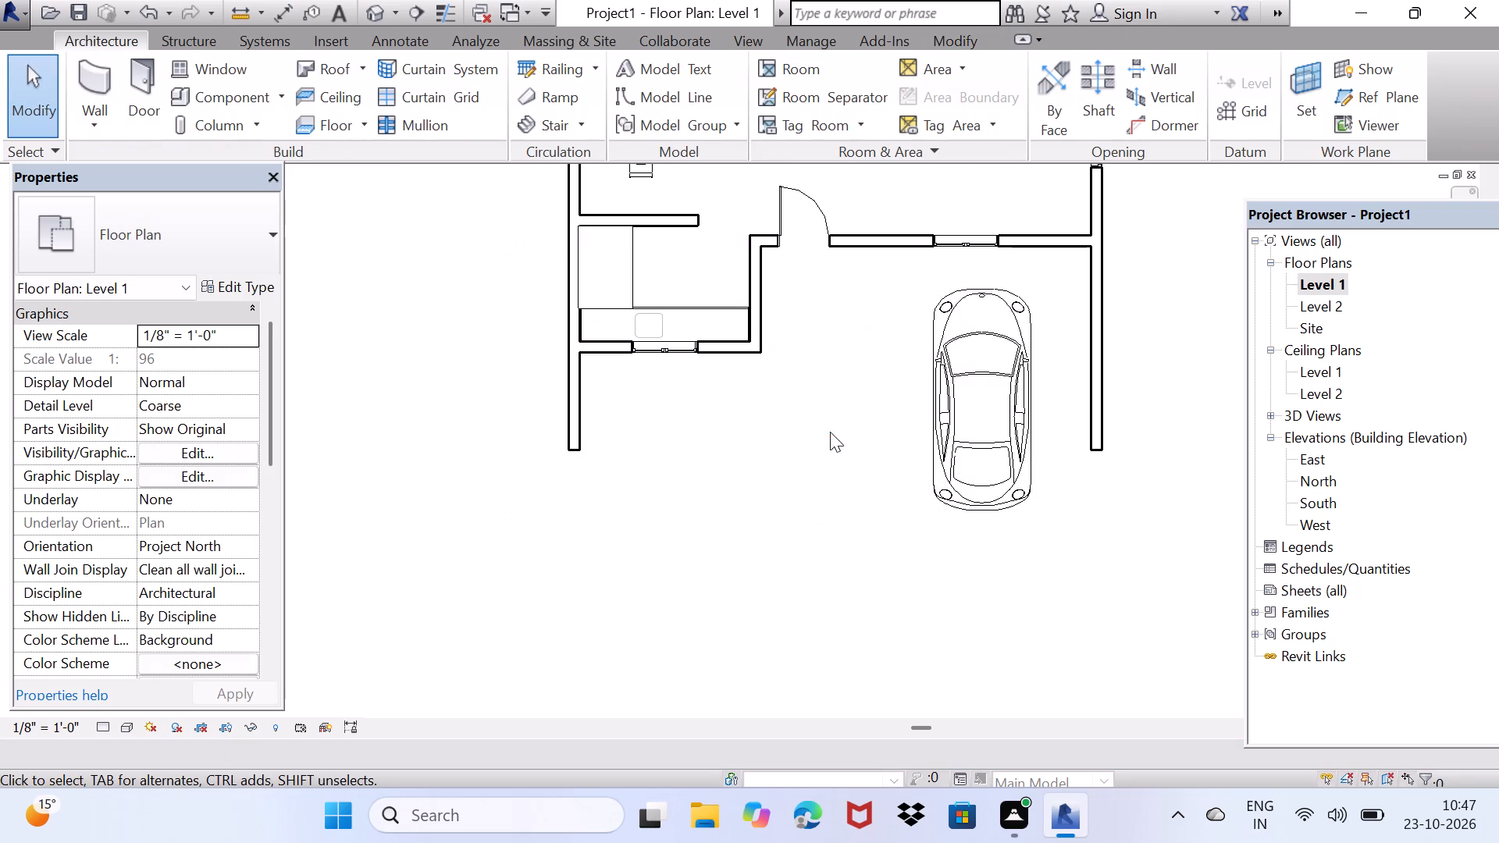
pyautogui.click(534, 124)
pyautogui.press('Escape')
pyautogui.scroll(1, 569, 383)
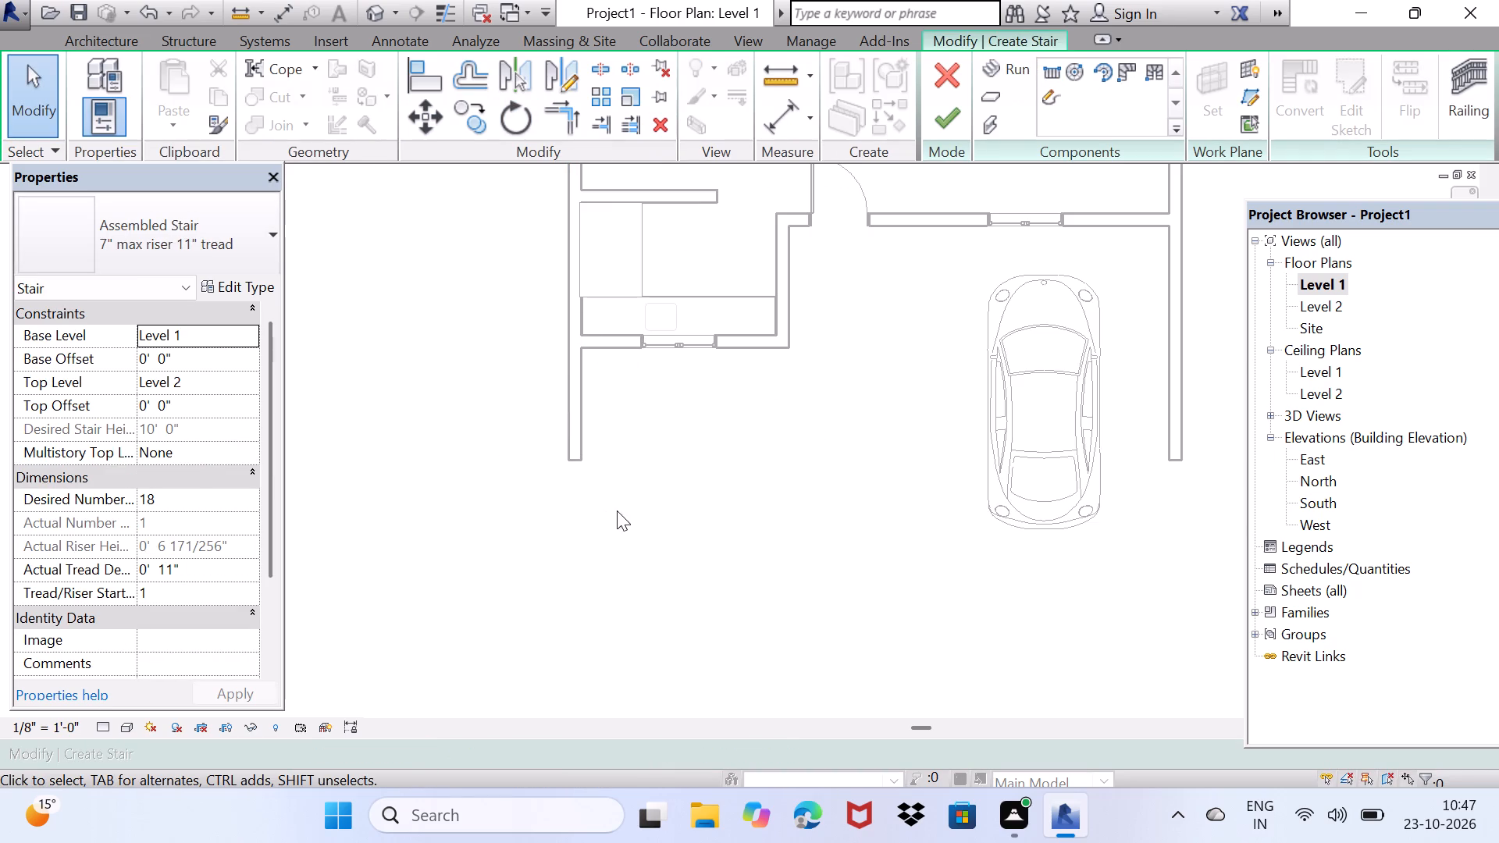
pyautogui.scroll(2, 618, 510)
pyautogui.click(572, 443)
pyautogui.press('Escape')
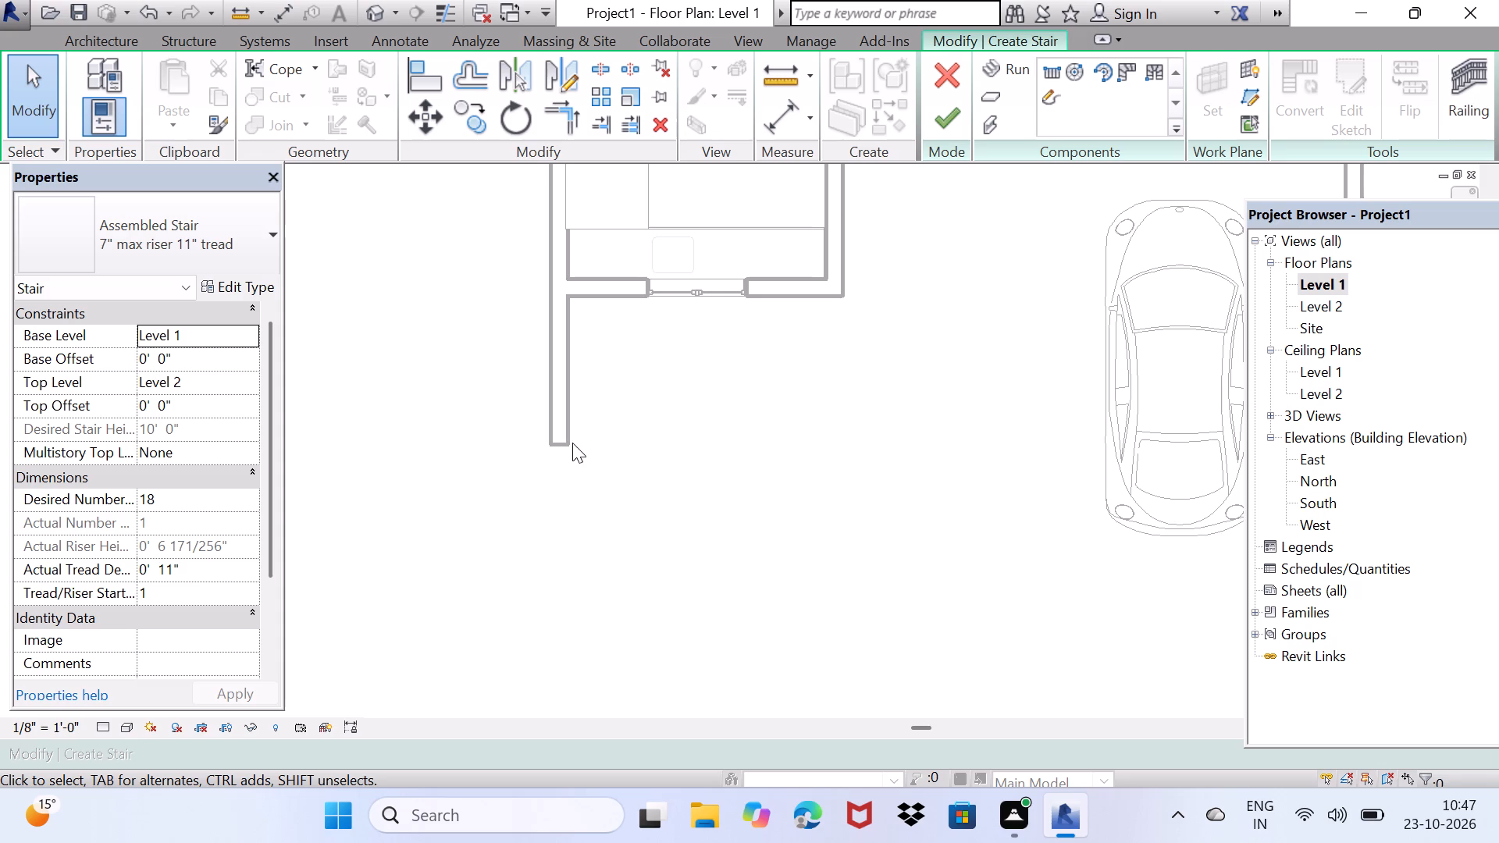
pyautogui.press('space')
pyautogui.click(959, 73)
# Create a 3' wide straight stair by sketch, with an 18-riser run starting at the left wall's front end and heading towards the car.
pyautogui.scroll(-2, 841, 364)
pyautogui.moveTo(782, 426); pyautogui.dragTo(714, 463, button='middle')
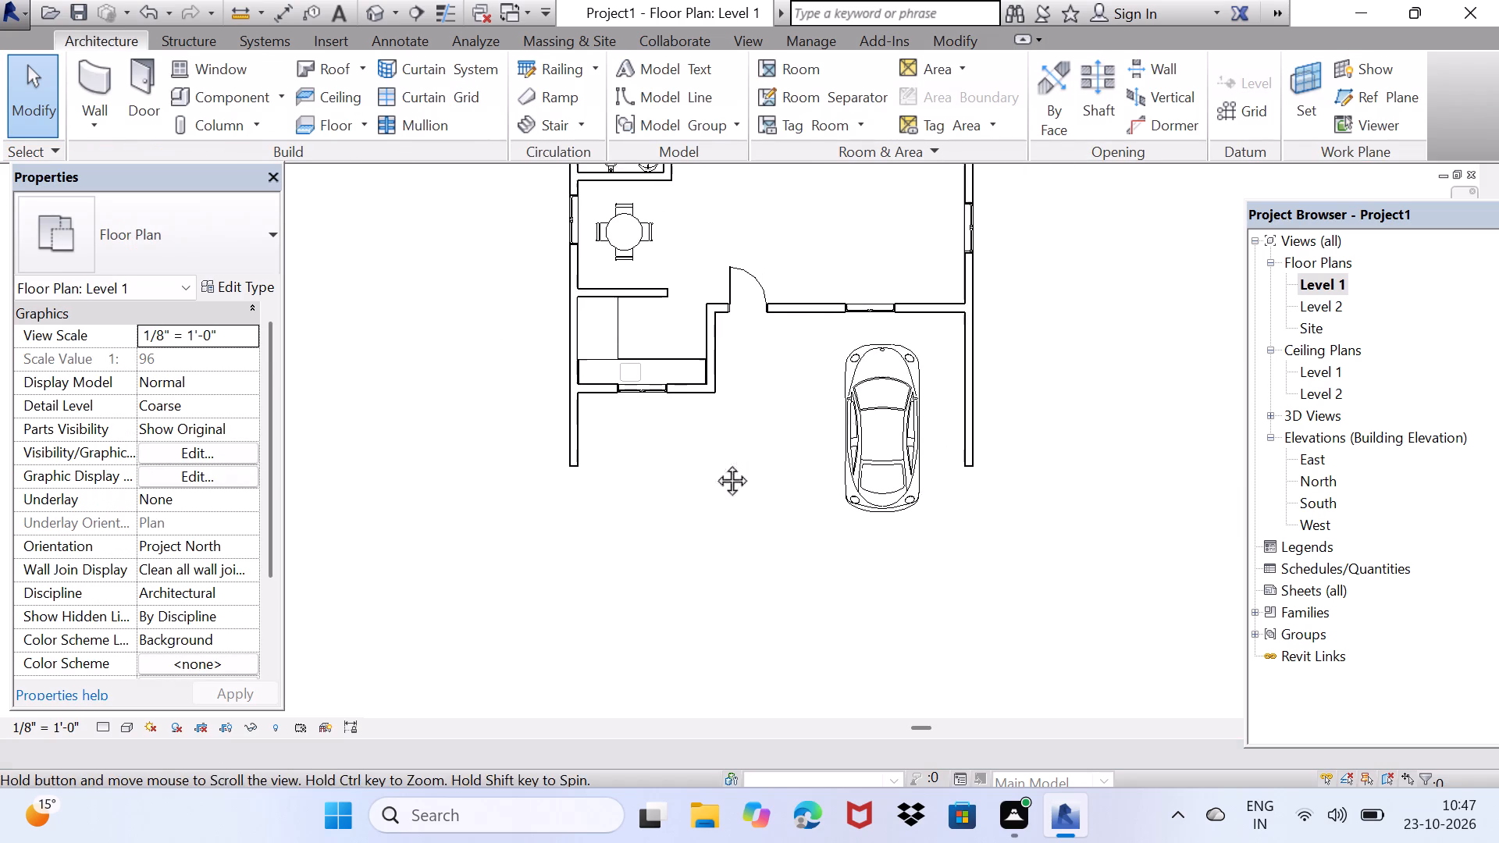
pyautogui.moveTo(714, 463); pyautogui.dragTo(709, 463, button='middle')
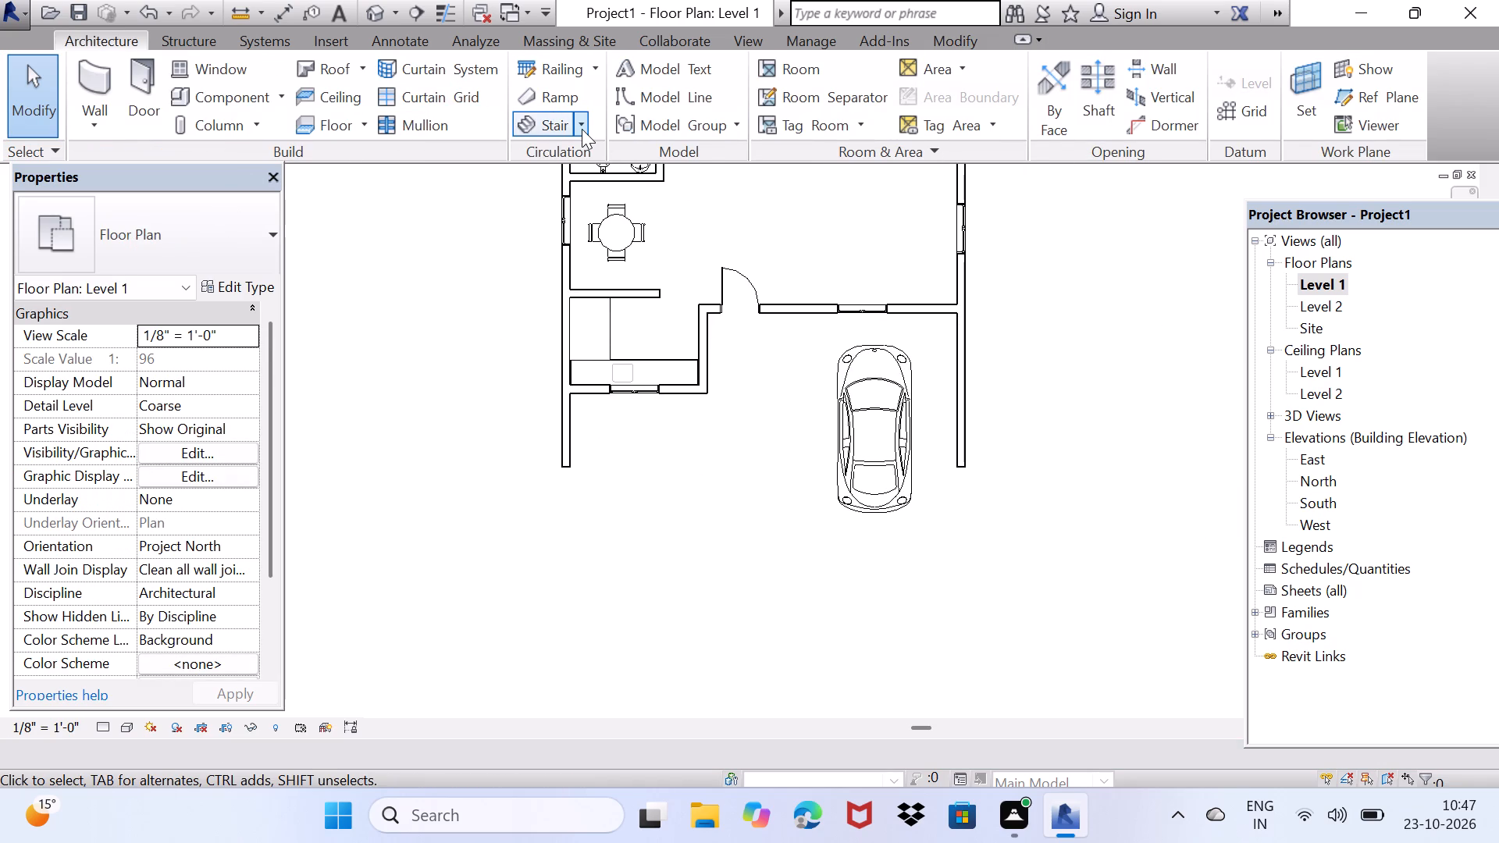
pyautogui.click(582, 129)
pyautogui.click(579, 205)
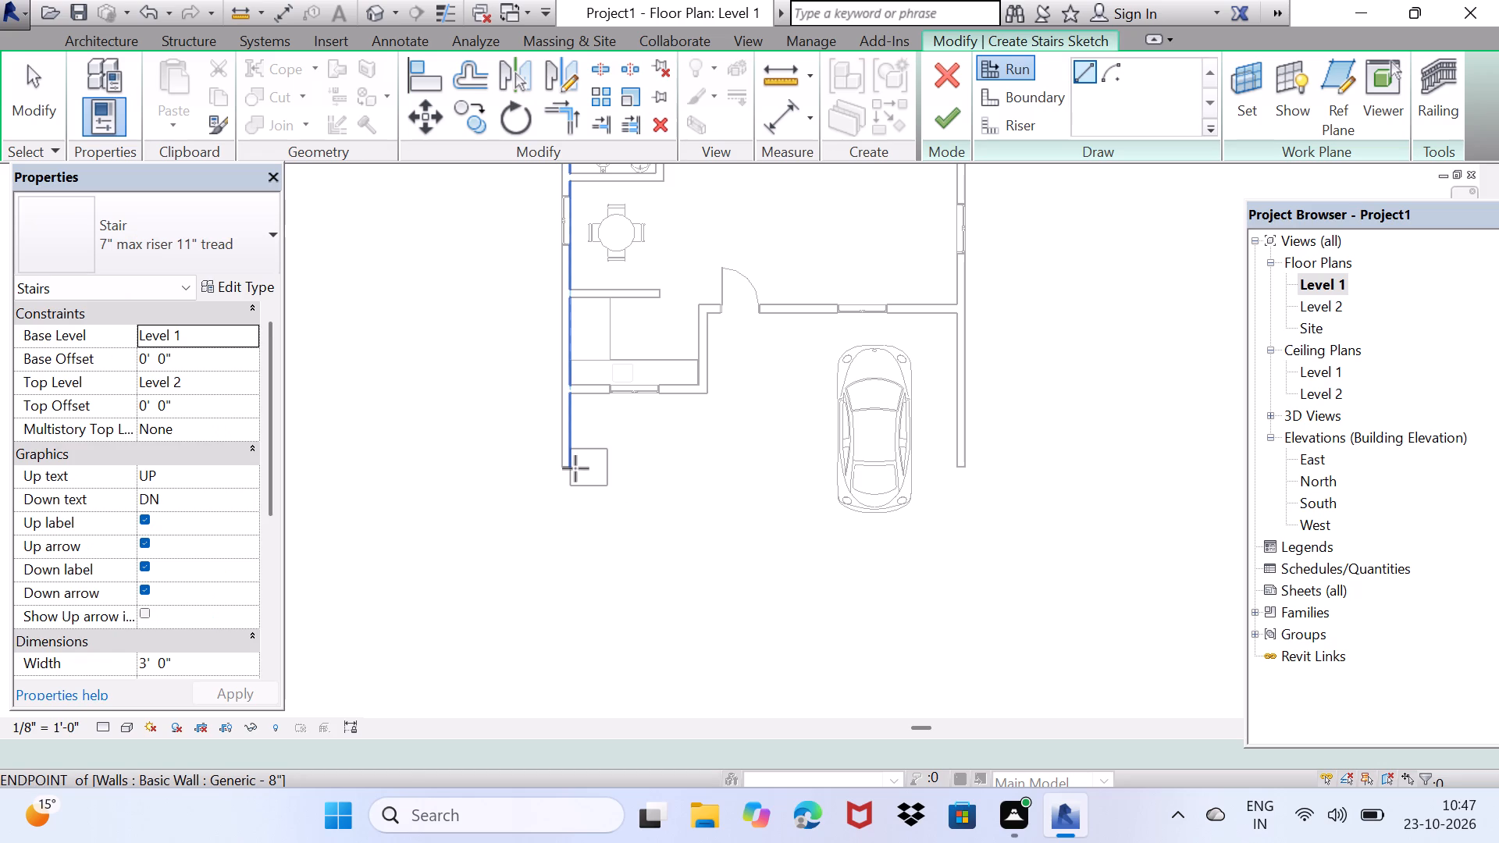
pyautogui.click(575, 468)
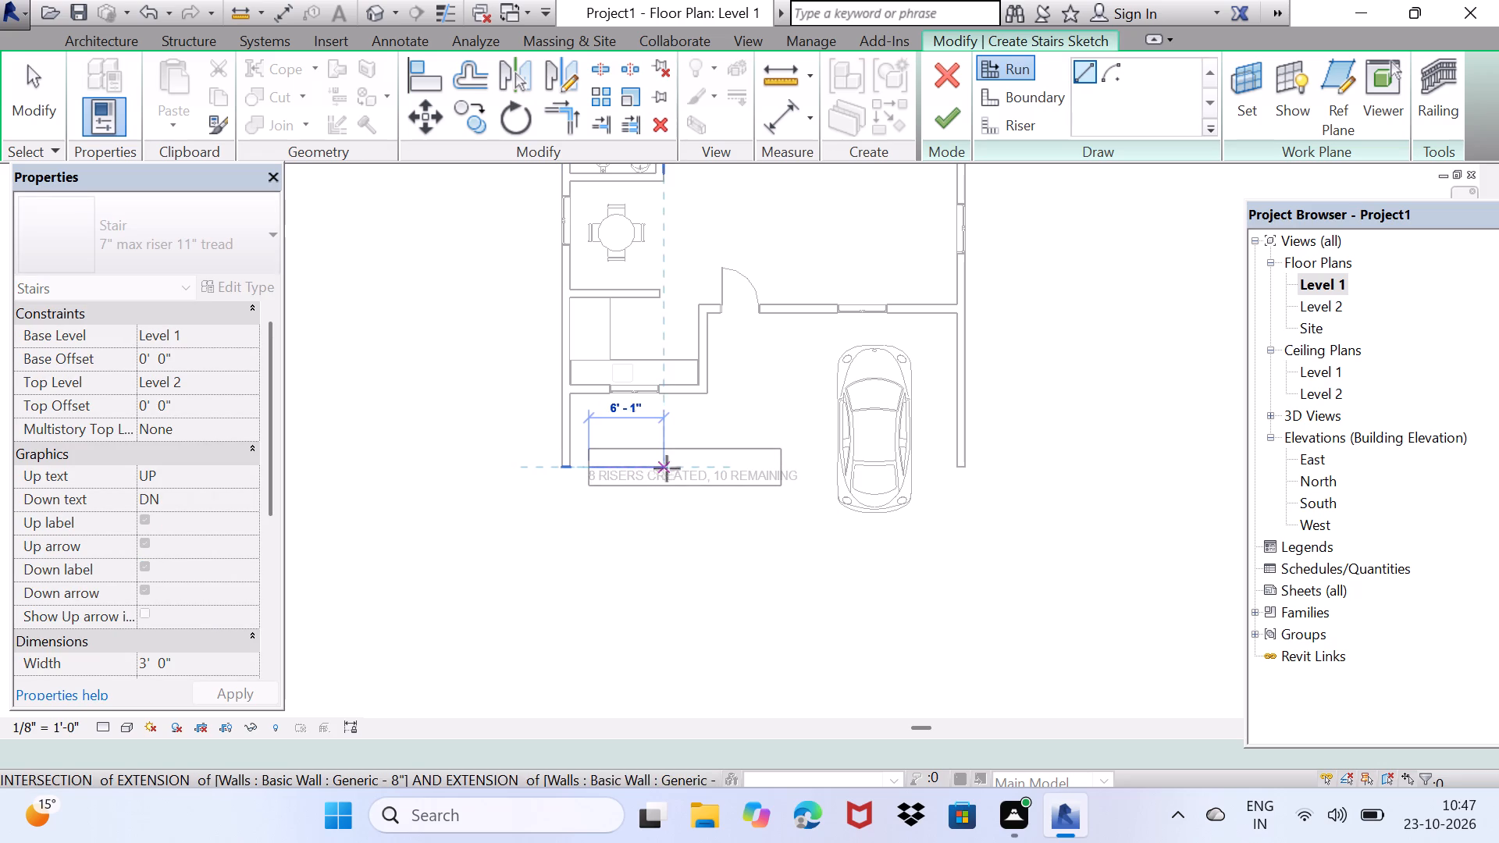
pyautogui.press('space')
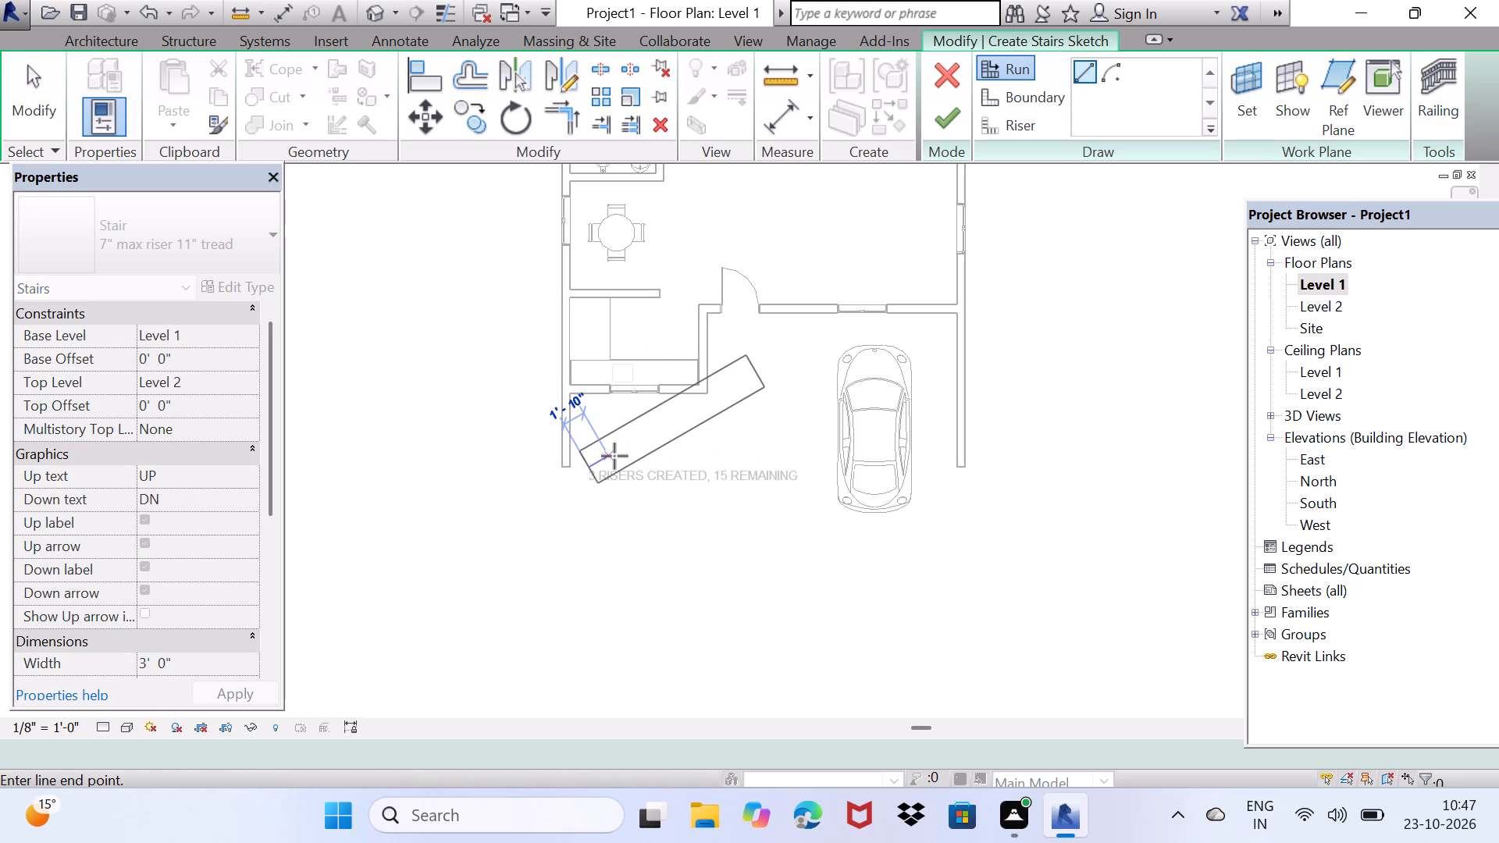
pyautogui.press('Escape')
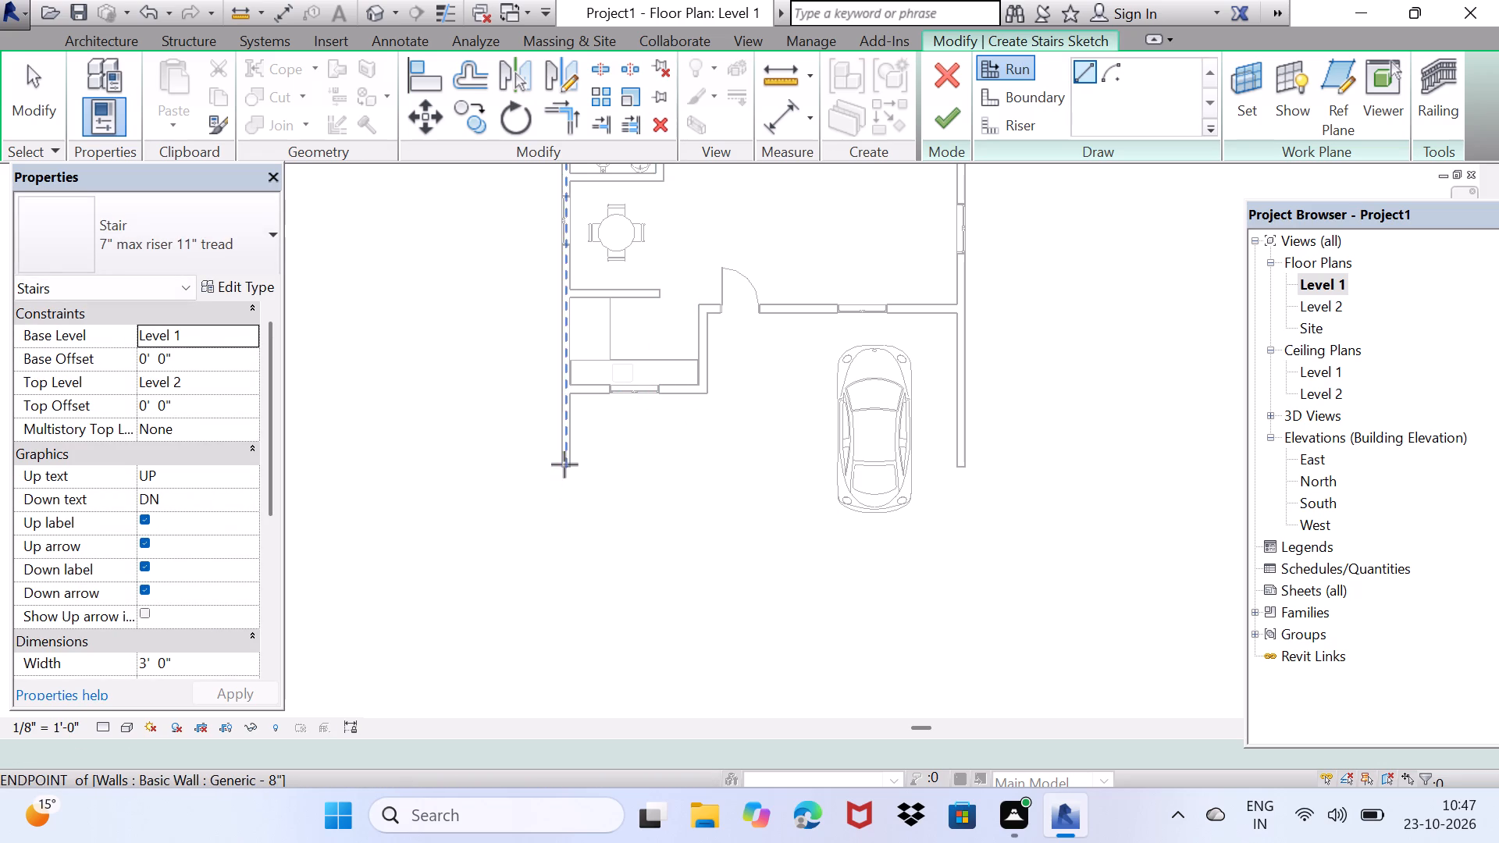
pyautogui.click(561, 461)
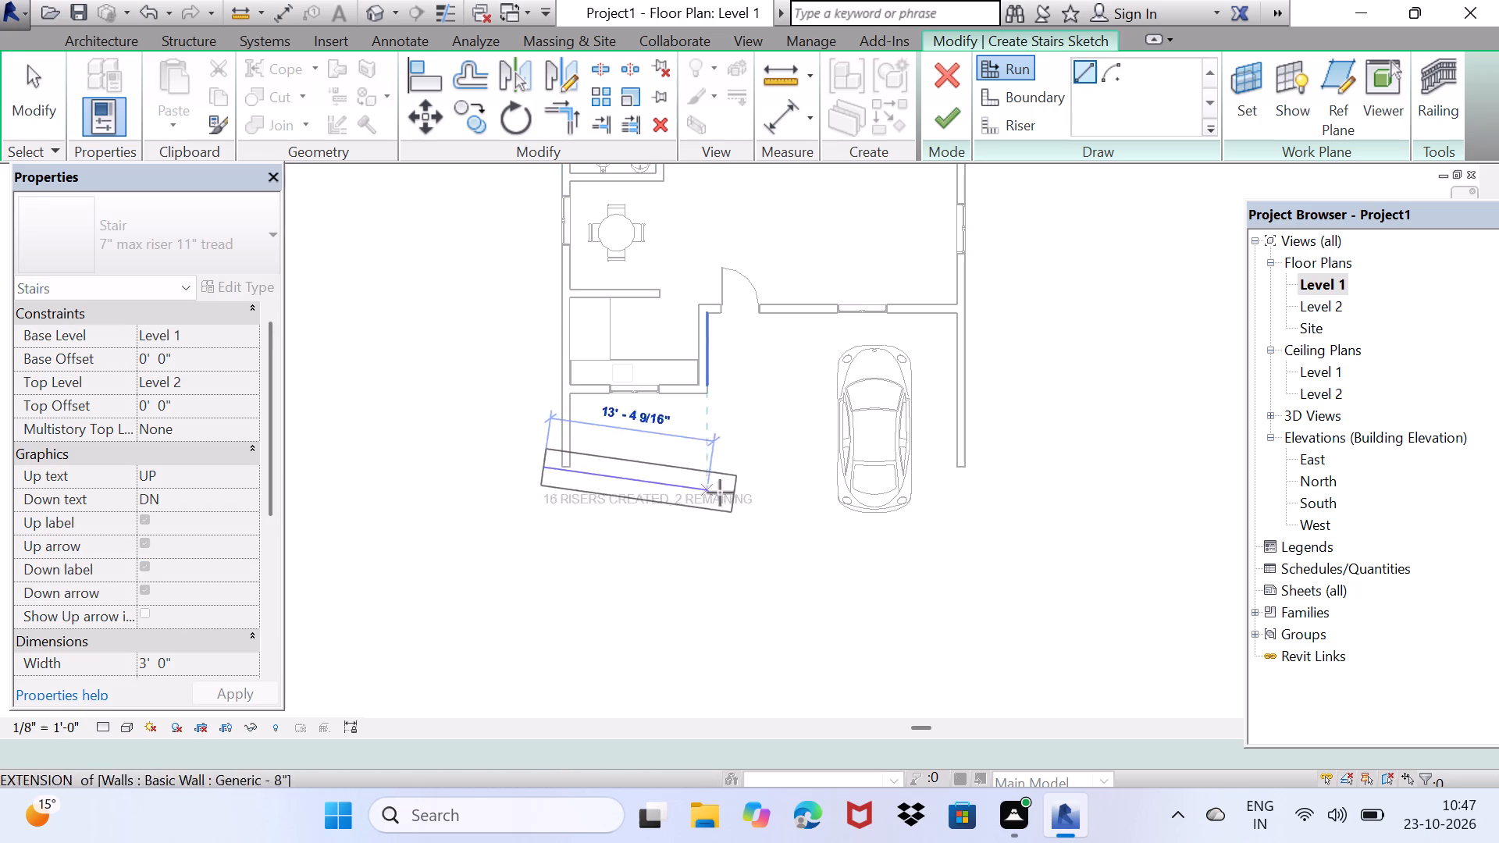
pyautogui.click(743, 471)
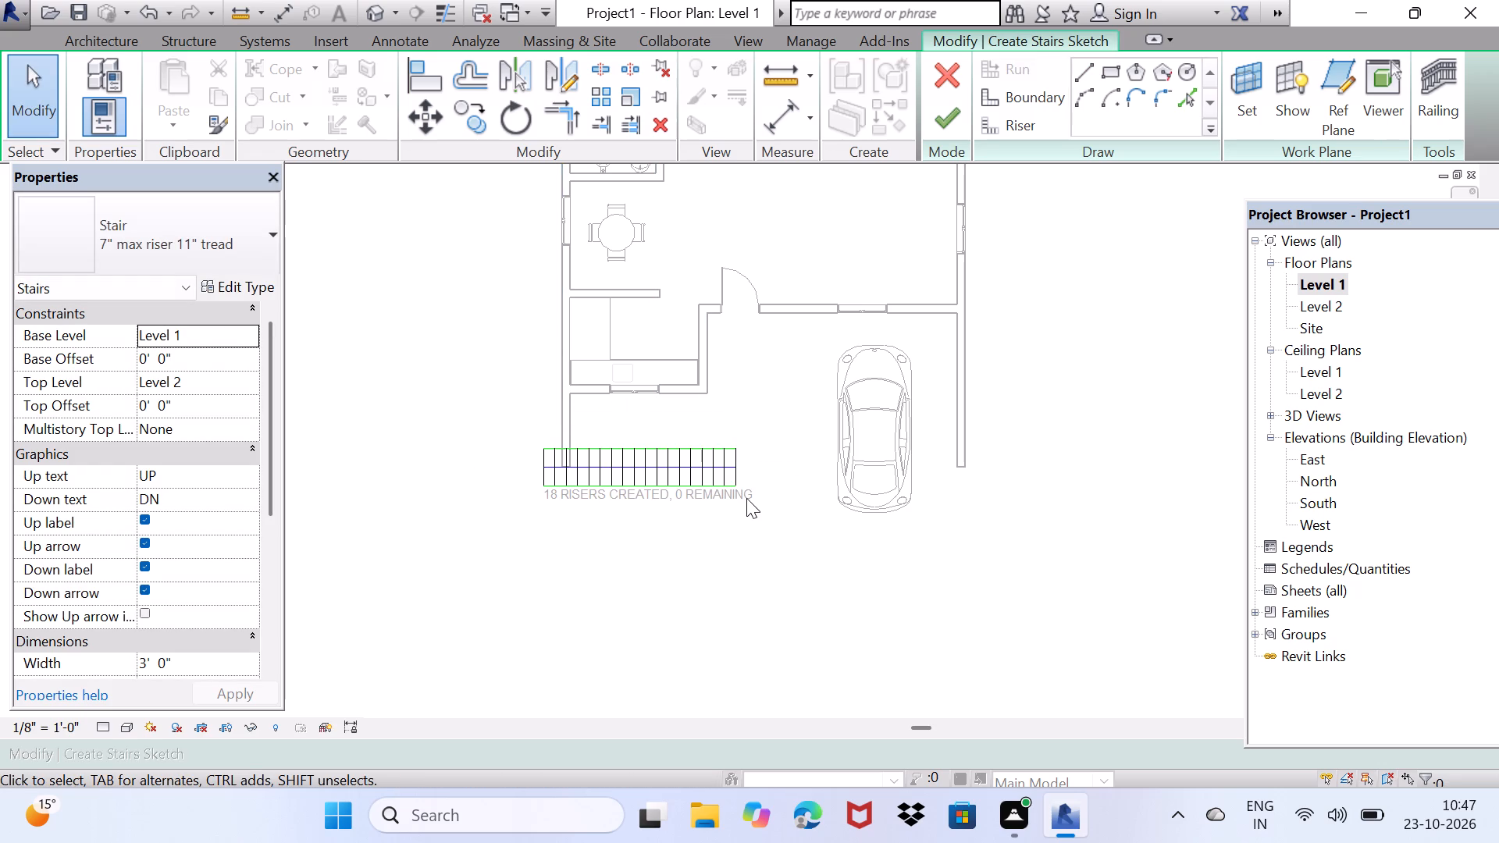
pyautogui.click(734, 469)
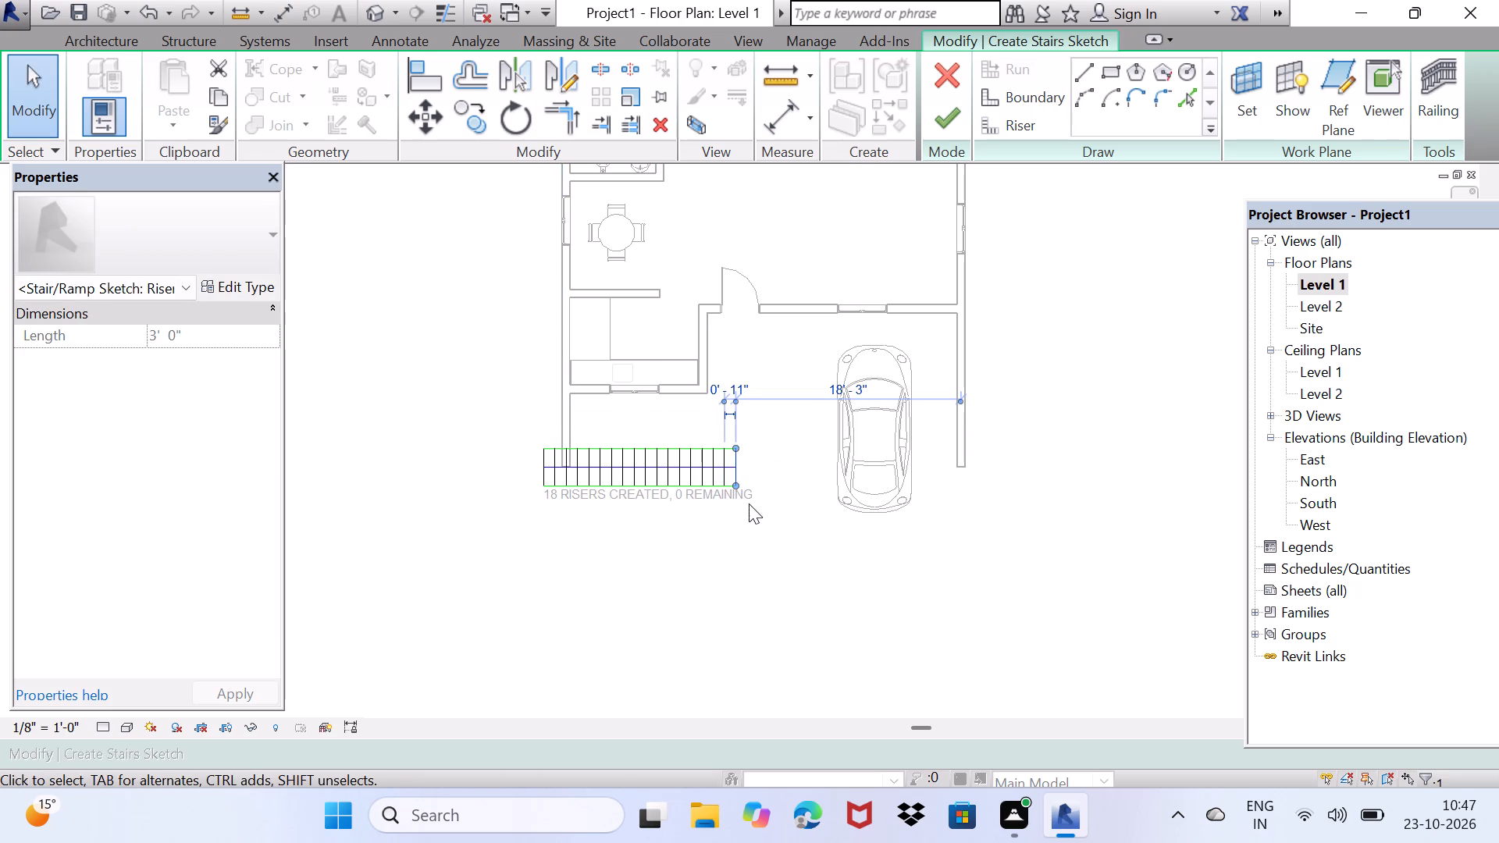
pyautogui.moveTo(764, 478); pyautogui.dragTo(750, 540)
pyautogui.scroll(3, 721, 478)
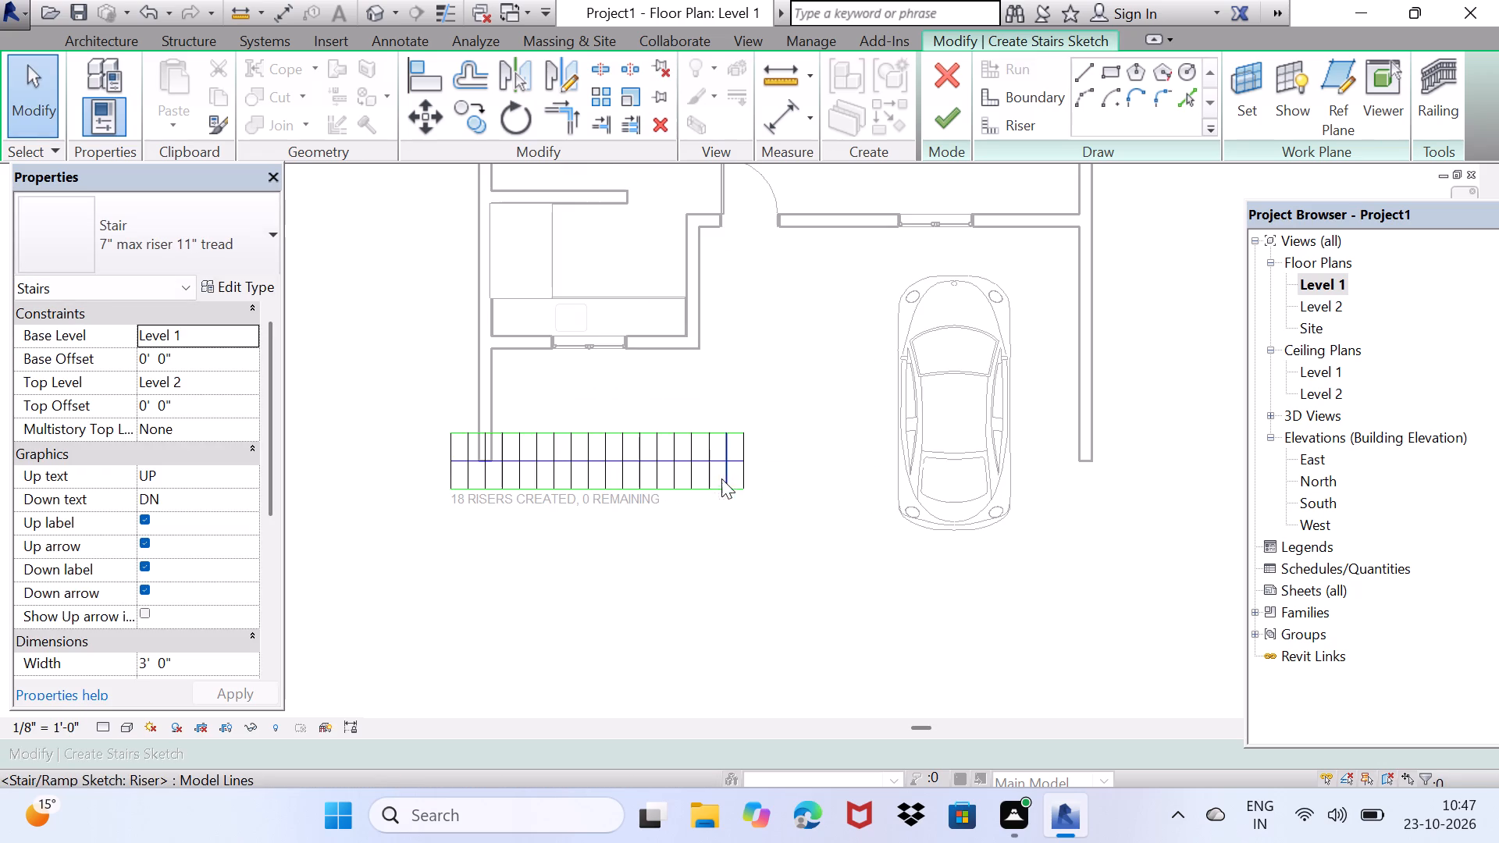
pyautogui.click(932, 110)
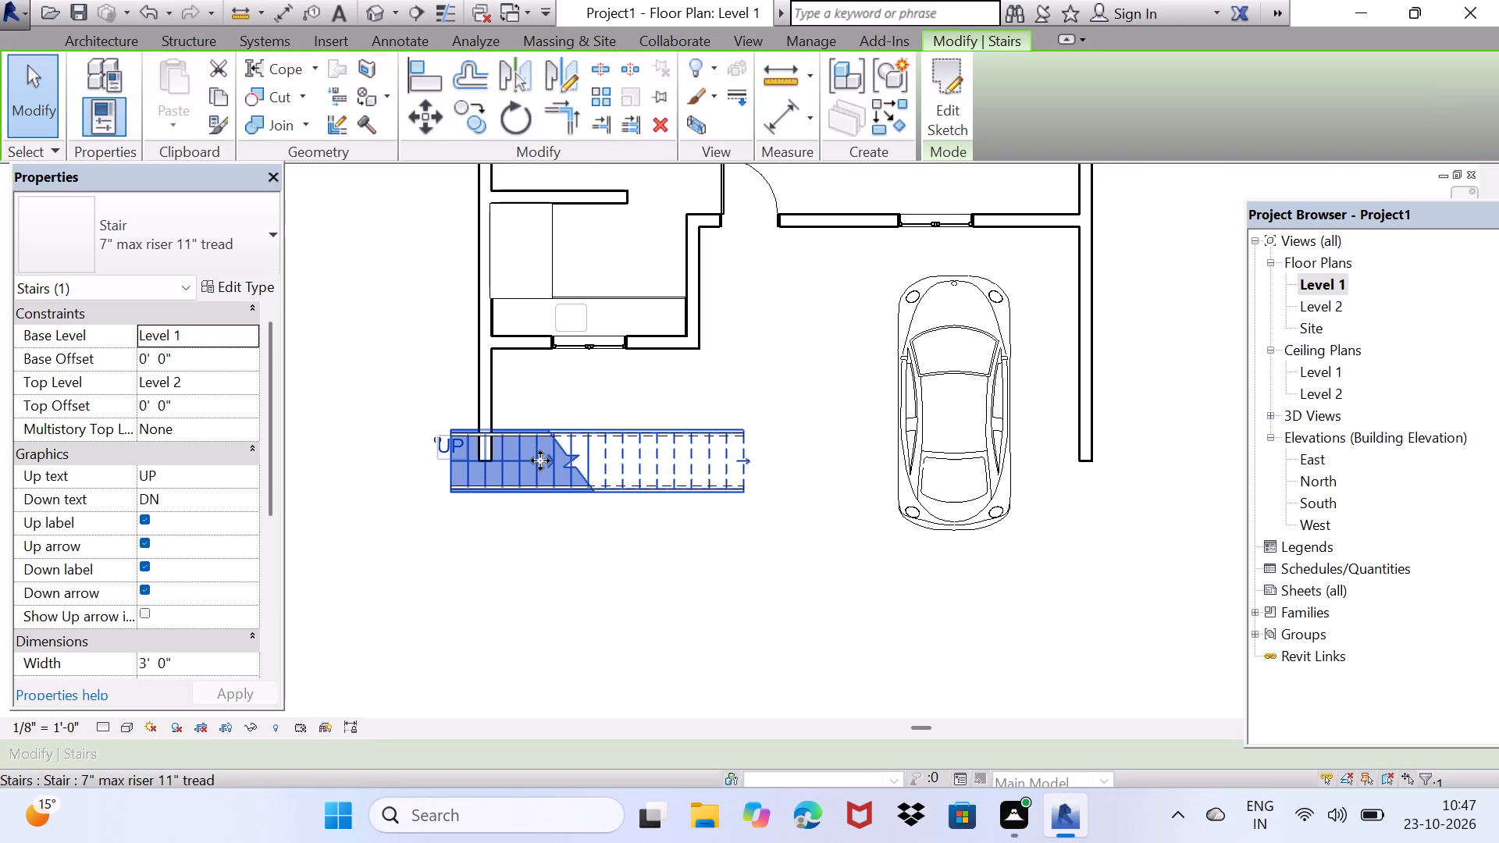
# Move the new straight stair towards the car so it starts just inside the left wall's inner face, near its front end.
pyautogui.scroll(6, 447, 459)
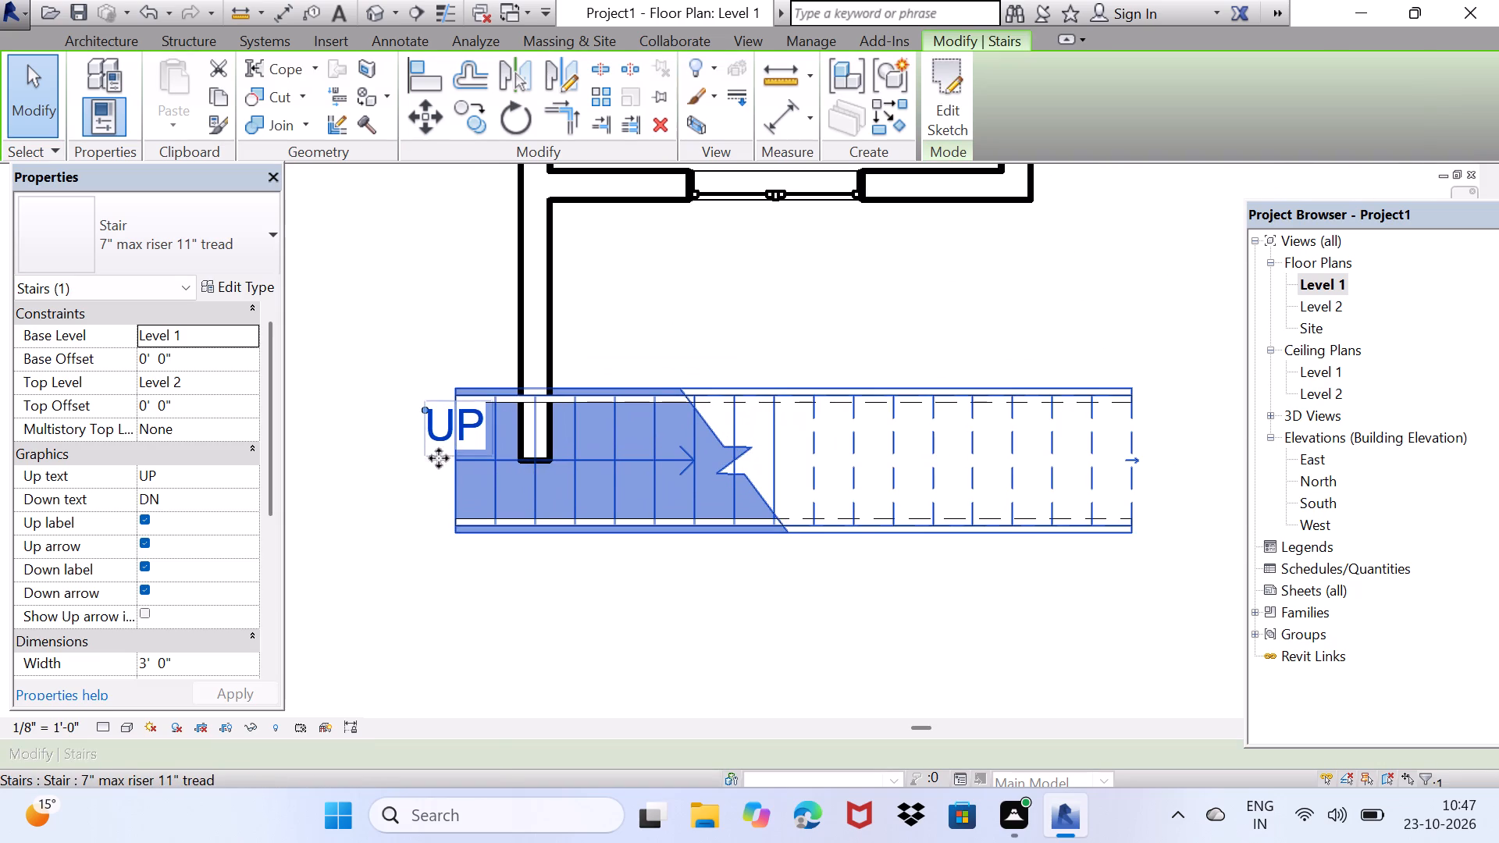
pyautogui.moveTo(425, 454); pyautogui.dragTo(550, 454)
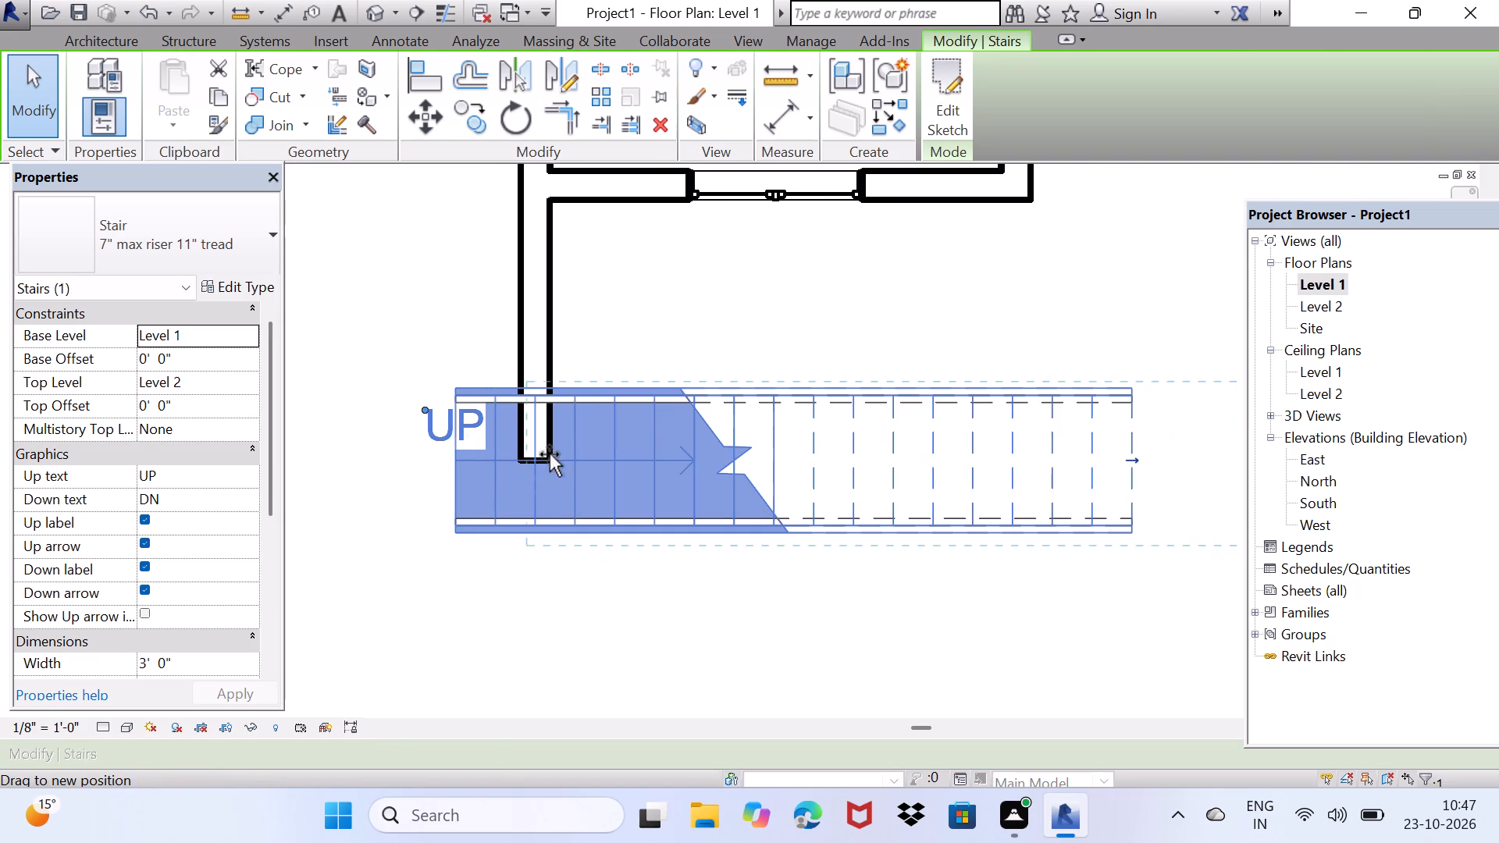
pyautogui.moveTo(550, 454); pyautogui.dragTo(548, 446)
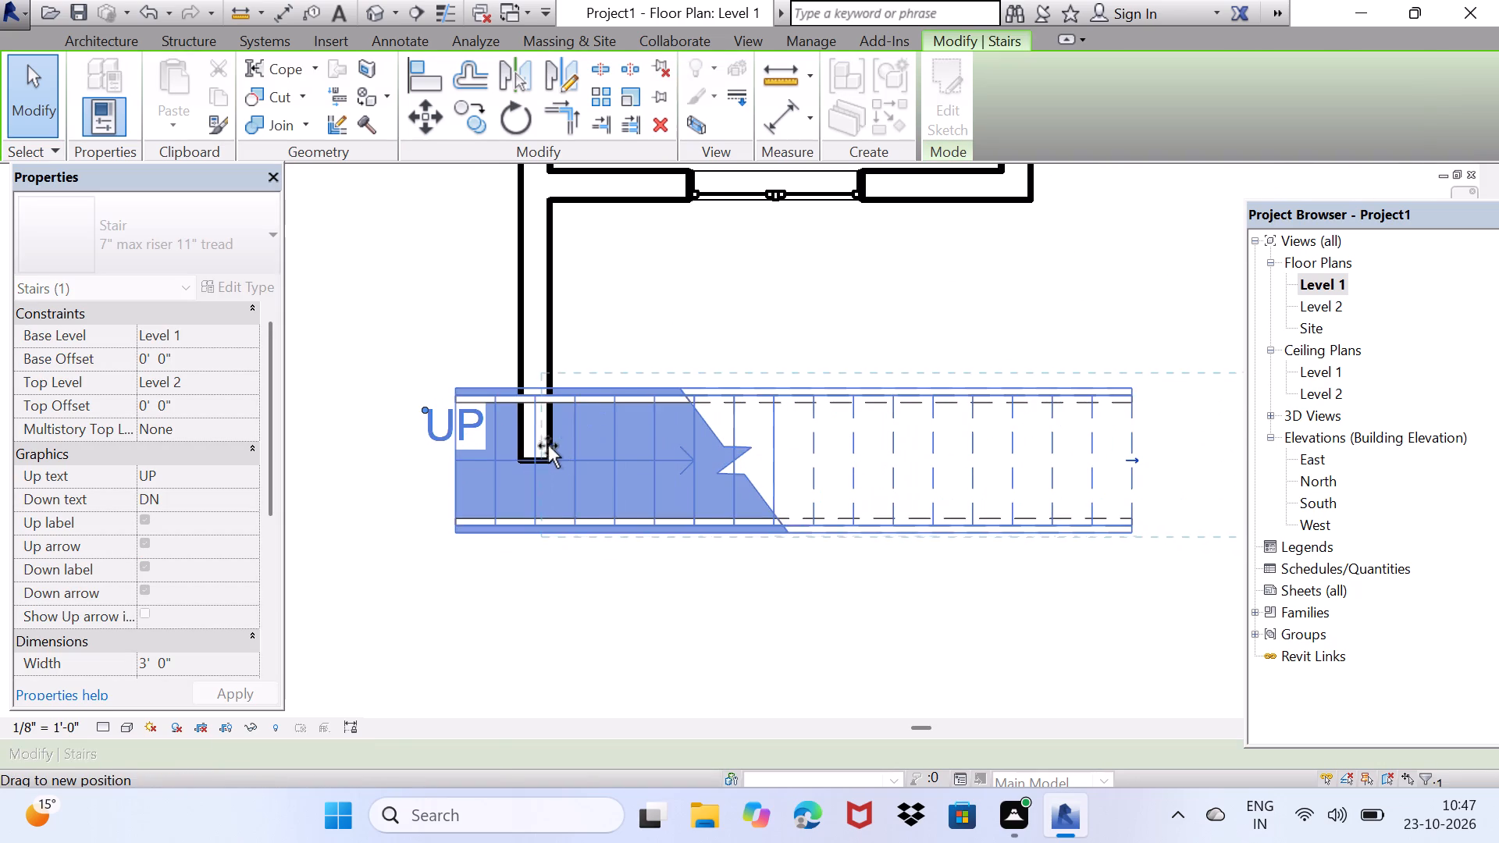
pyautogui.moveTo(548, 446); pyautogui.dragTo(542, 442)
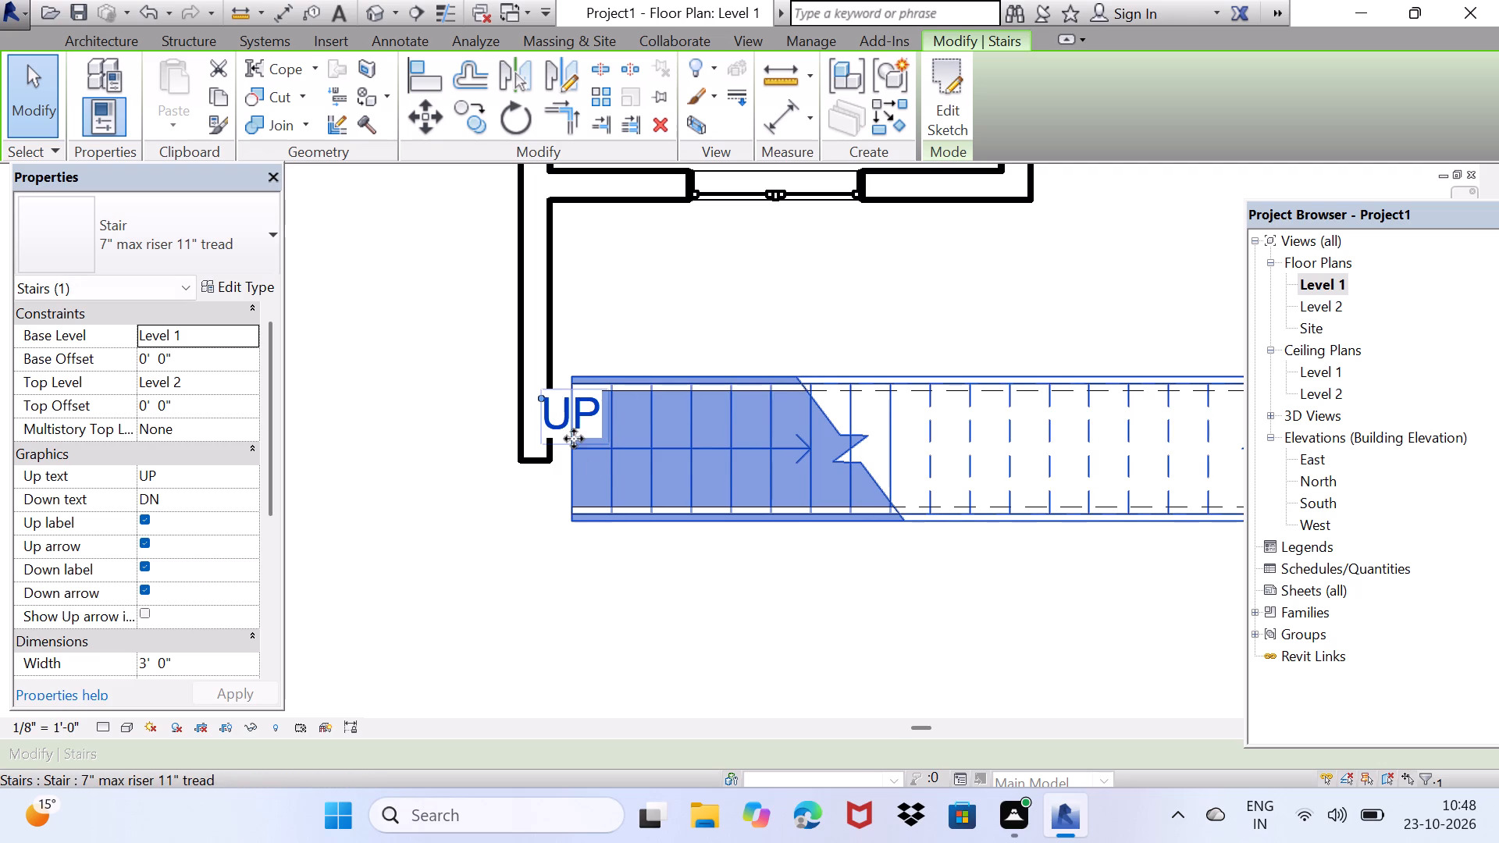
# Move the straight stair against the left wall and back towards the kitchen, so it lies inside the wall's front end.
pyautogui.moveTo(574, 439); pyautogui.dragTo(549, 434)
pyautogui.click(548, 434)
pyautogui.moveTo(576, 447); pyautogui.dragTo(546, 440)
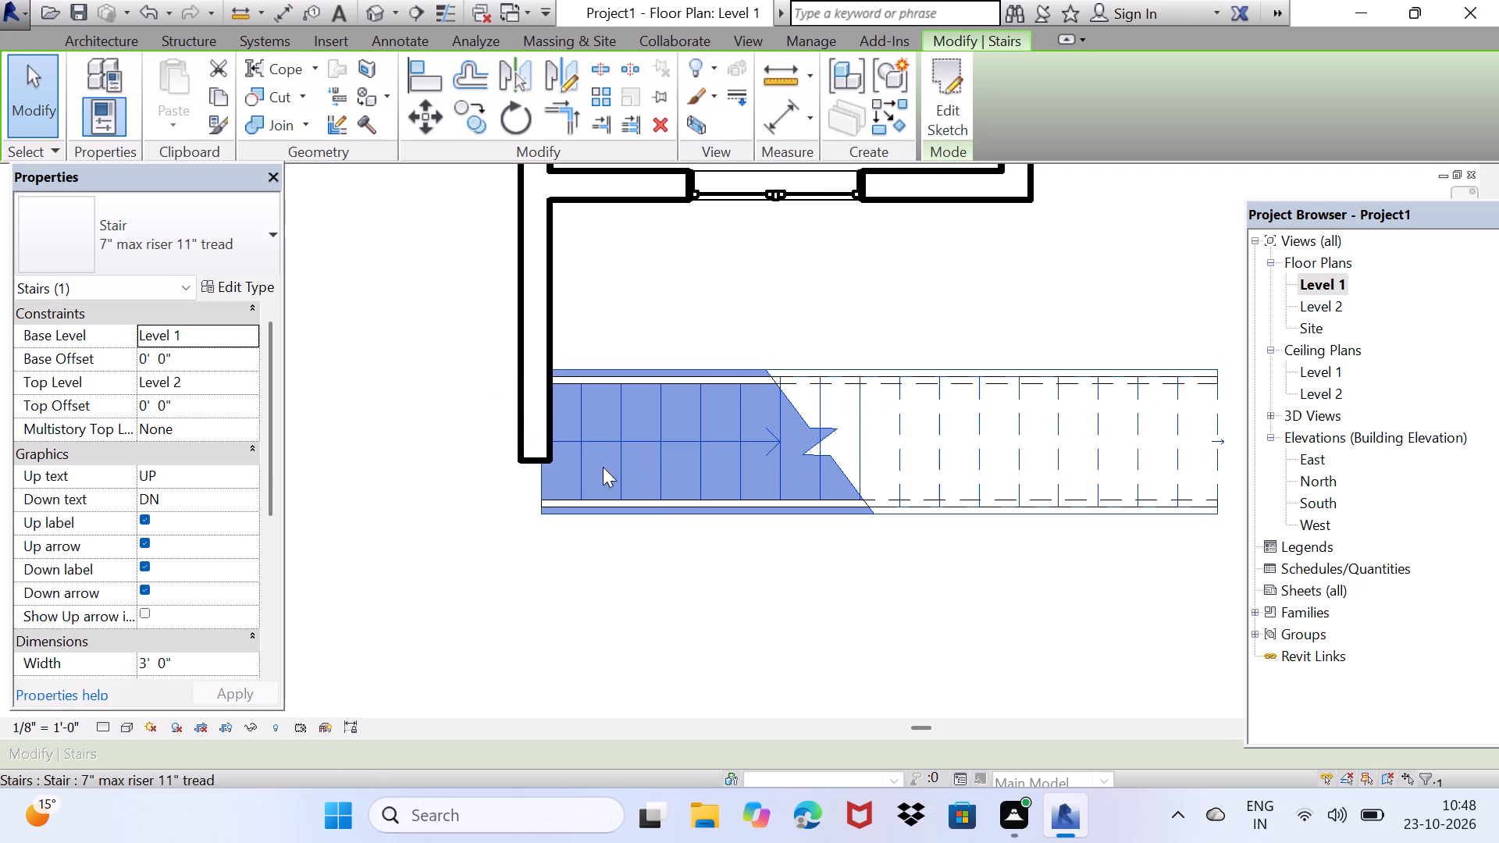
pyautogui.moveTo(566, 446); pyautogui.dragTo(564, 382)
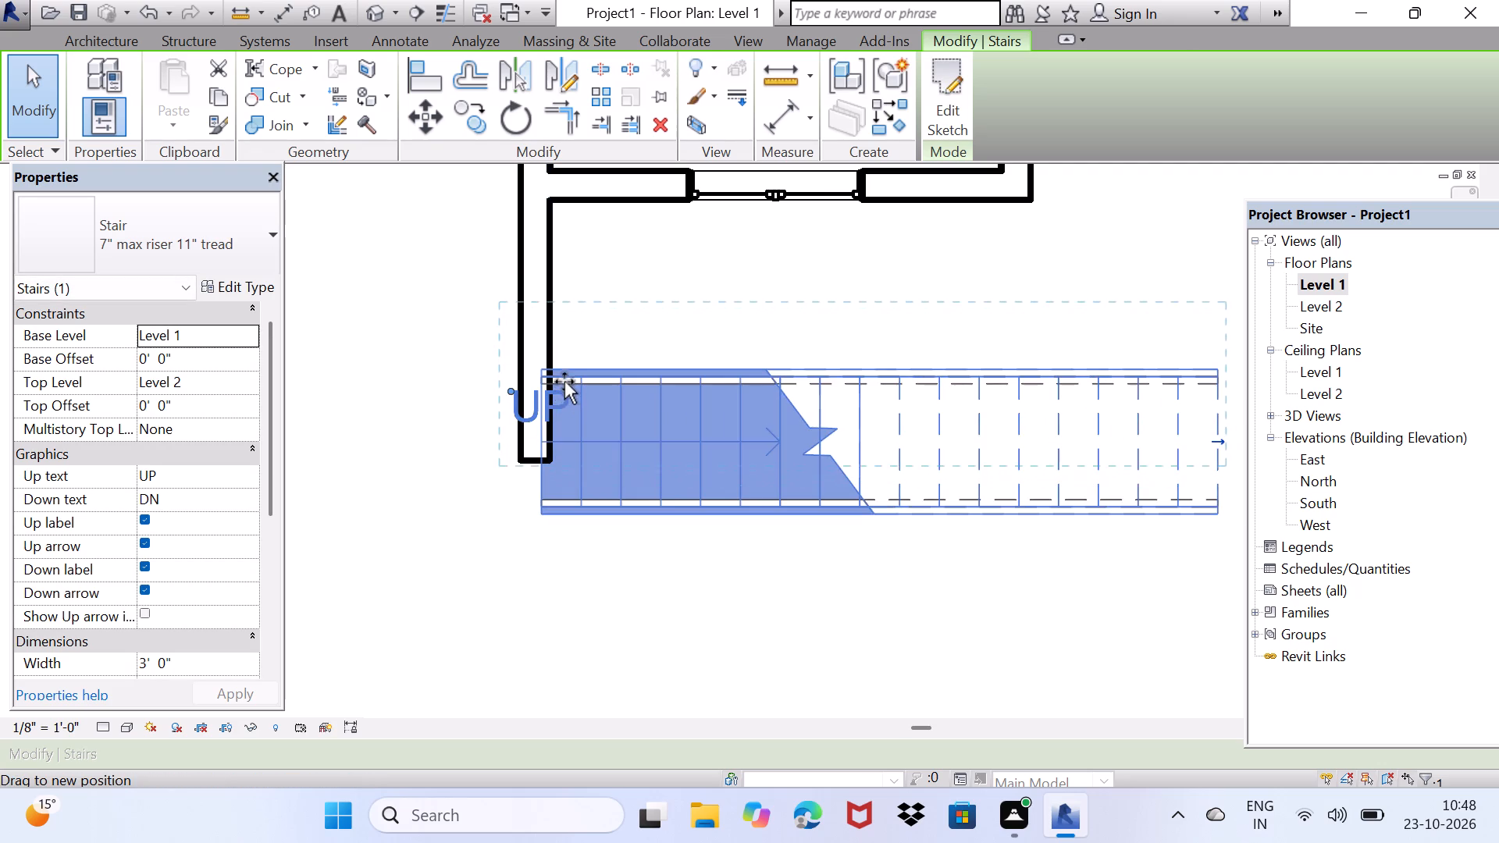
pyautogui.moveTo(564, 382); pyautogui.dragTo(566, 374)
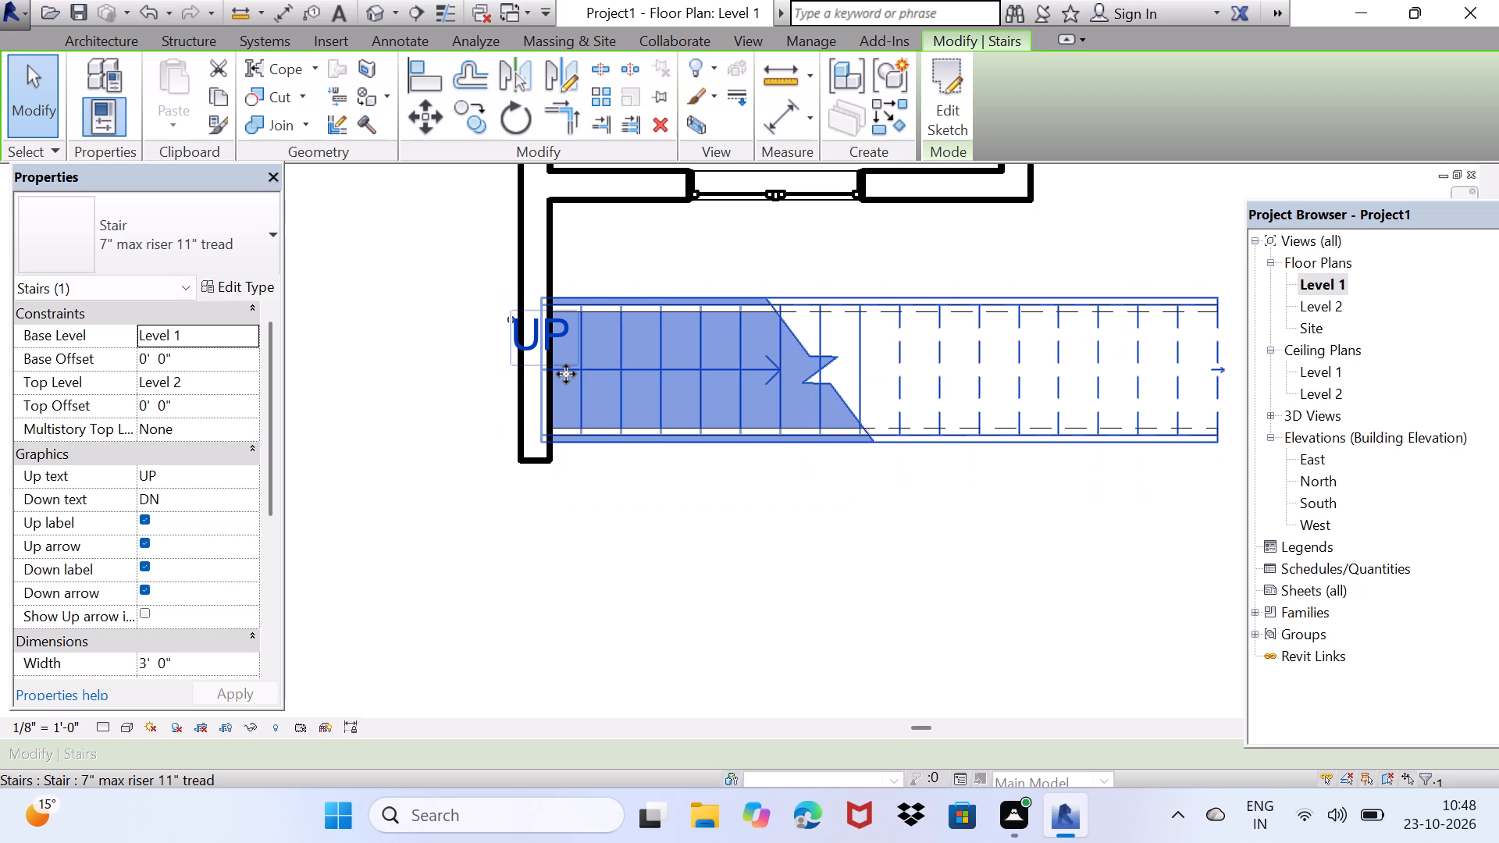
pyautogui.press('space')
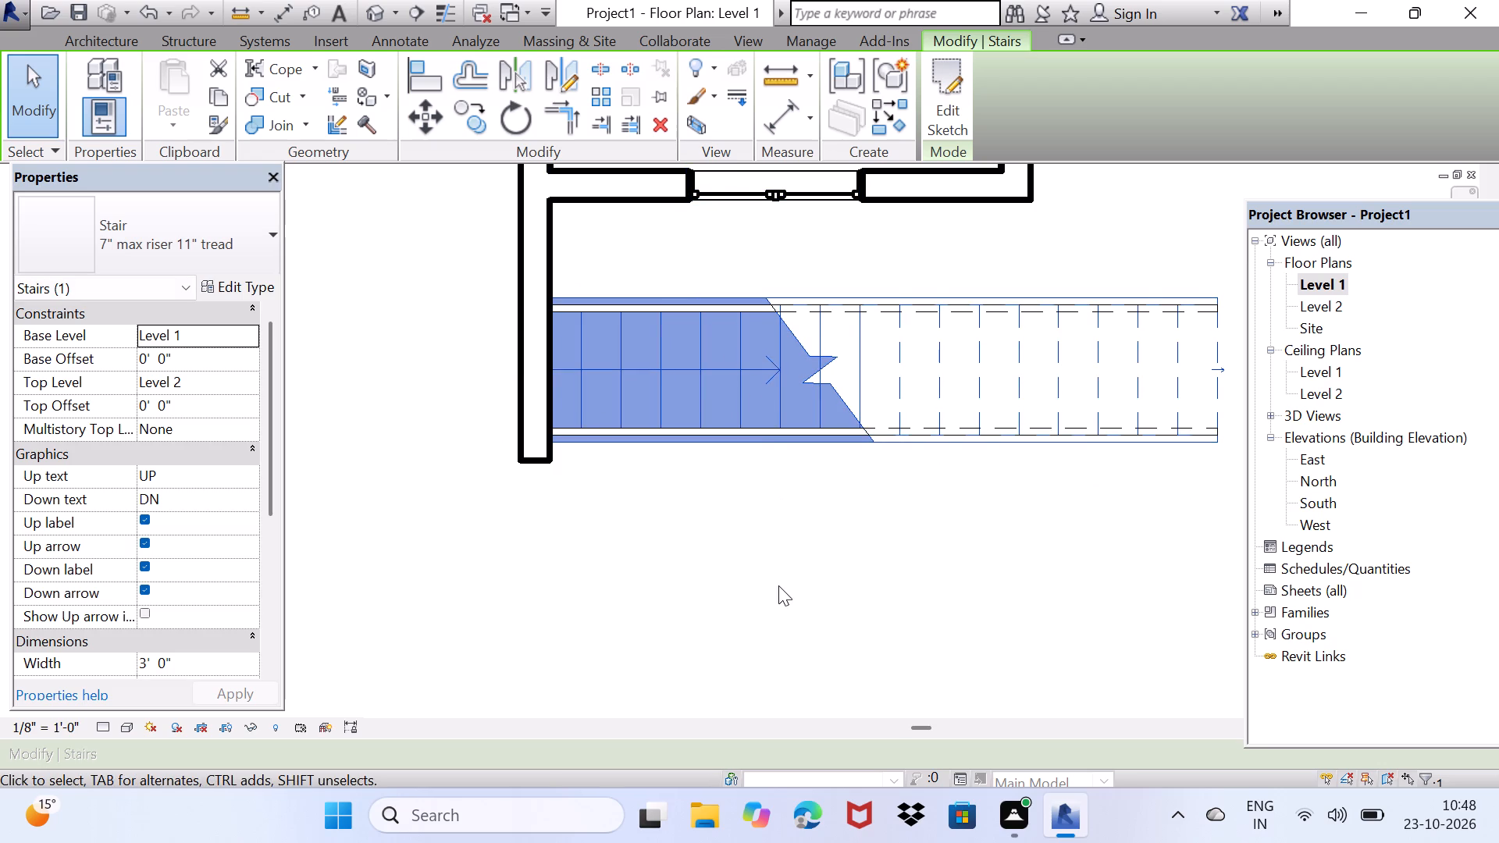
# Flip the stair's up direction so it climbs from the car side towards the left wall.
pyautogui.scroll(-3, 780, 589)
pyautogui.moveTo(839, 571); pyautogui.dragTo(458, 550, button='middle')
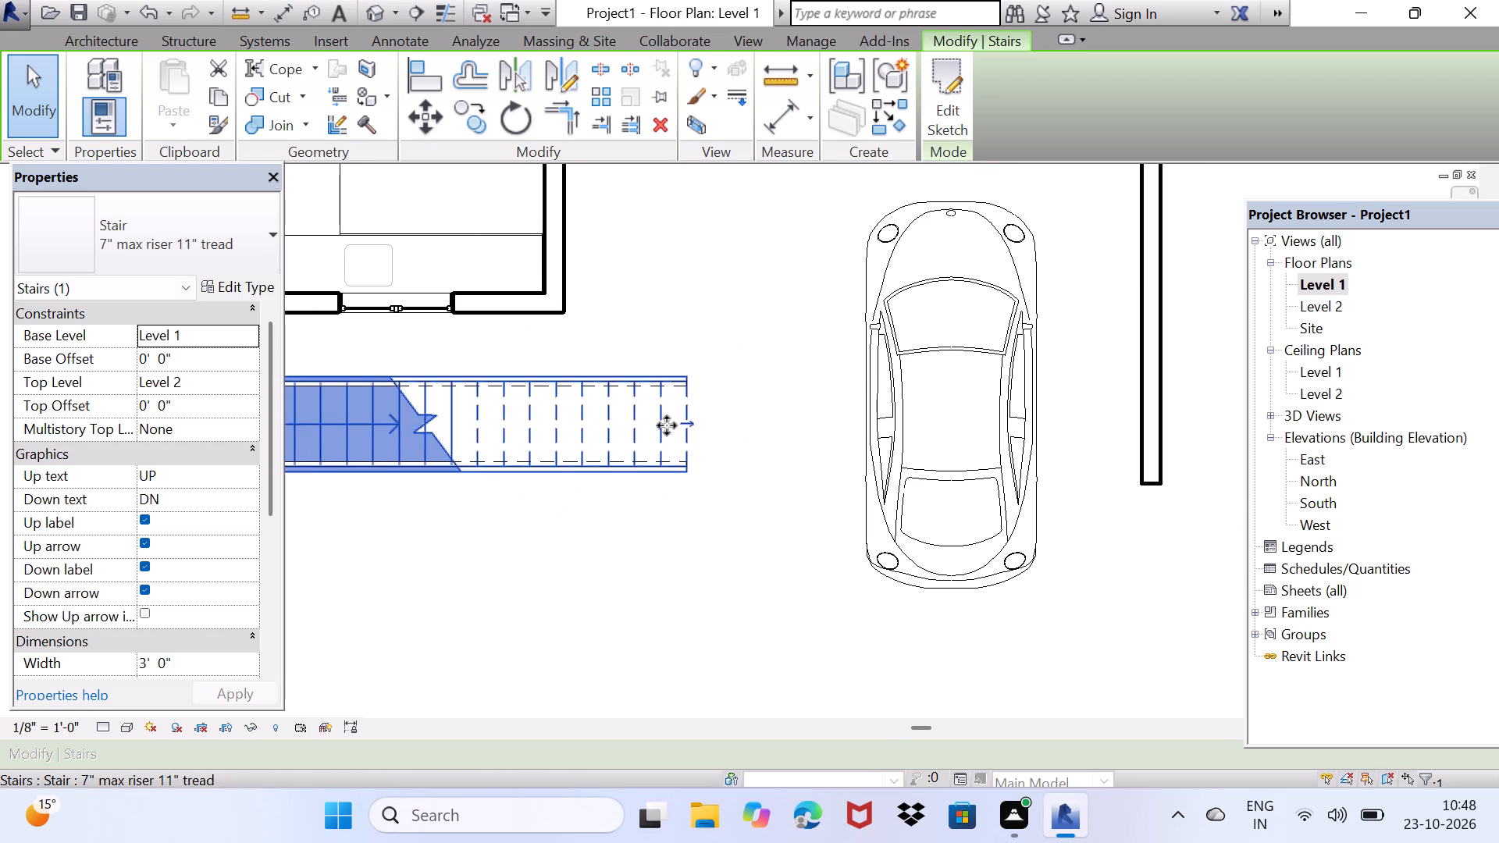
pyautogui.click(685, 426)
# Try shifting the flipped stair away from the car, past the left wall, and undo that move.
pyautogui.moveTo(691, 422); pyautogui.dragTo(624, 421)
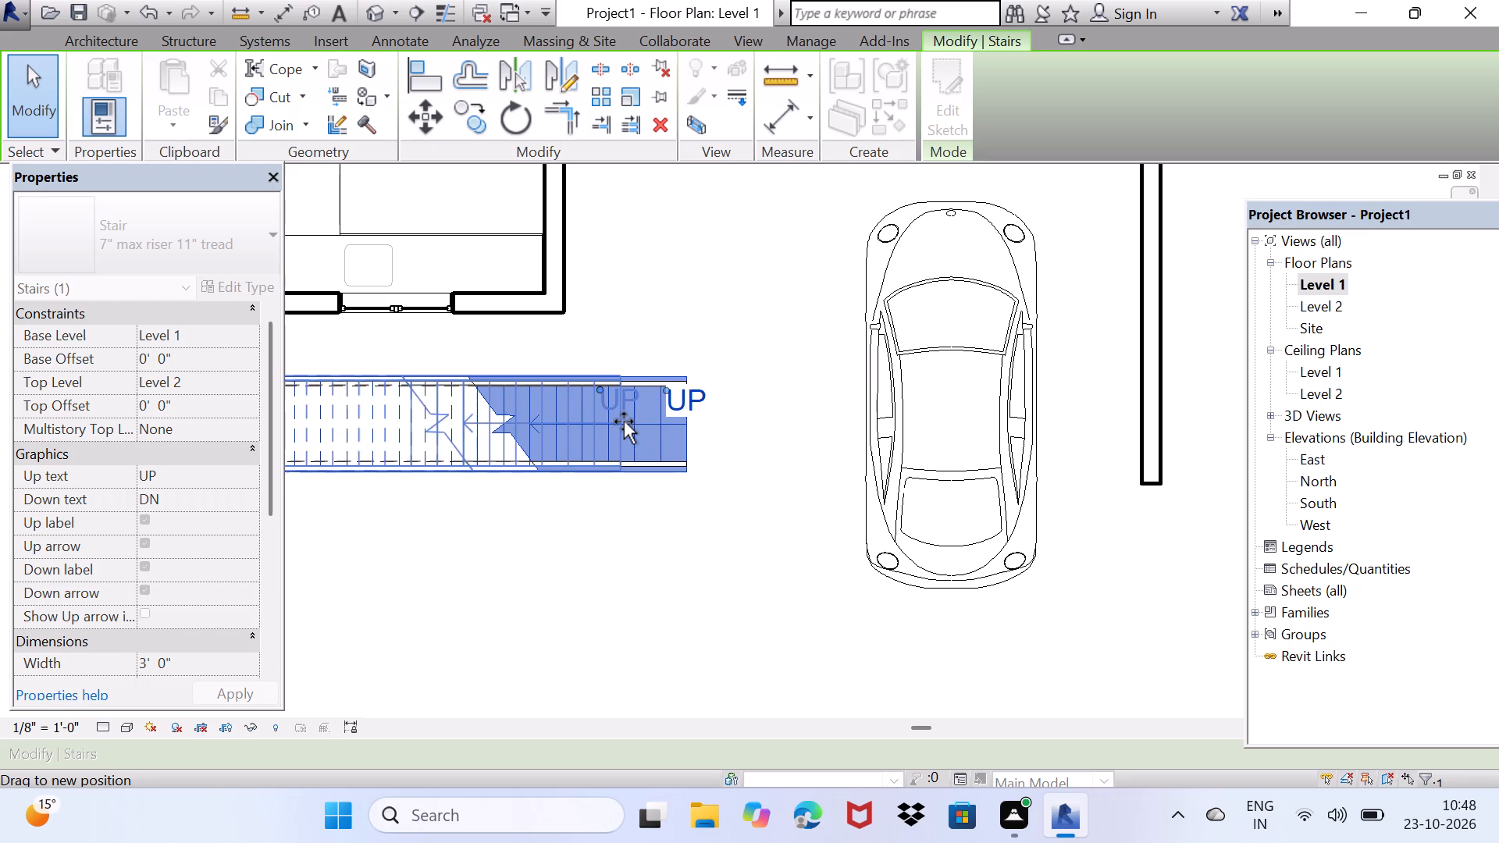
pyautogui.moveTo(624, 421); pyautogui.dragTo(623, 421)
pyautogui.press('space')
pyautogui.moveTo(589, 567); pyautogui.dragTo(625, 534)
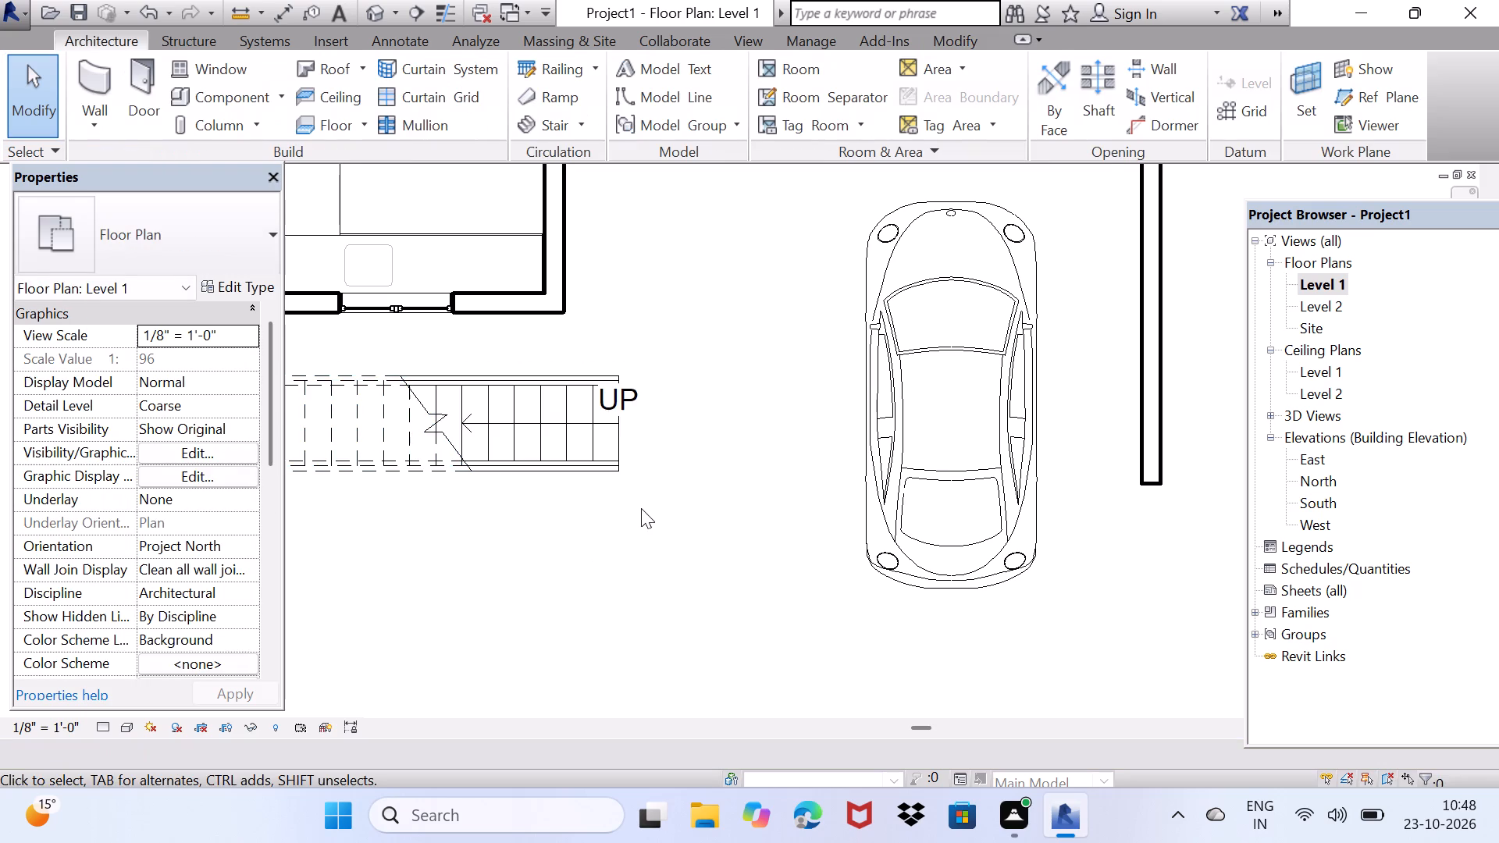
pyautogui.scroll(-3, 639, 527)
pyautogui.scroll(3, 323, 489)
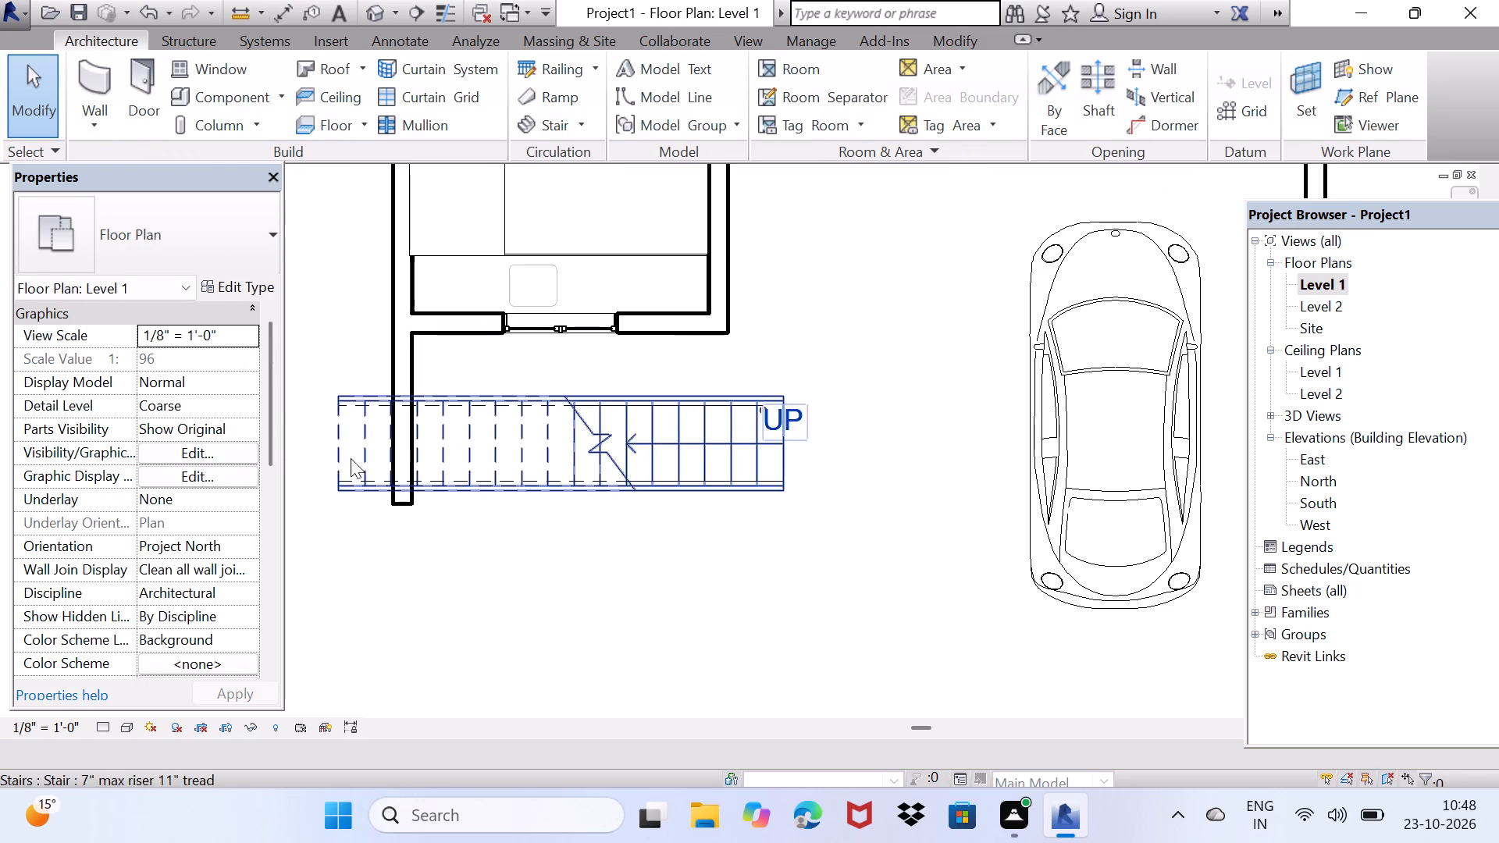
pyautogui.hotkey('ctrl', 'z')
# Examine the flipped stair, its railings and its upper end at the left wall in the 3D view.
pyautogui.scroll(-3, 466, 419)
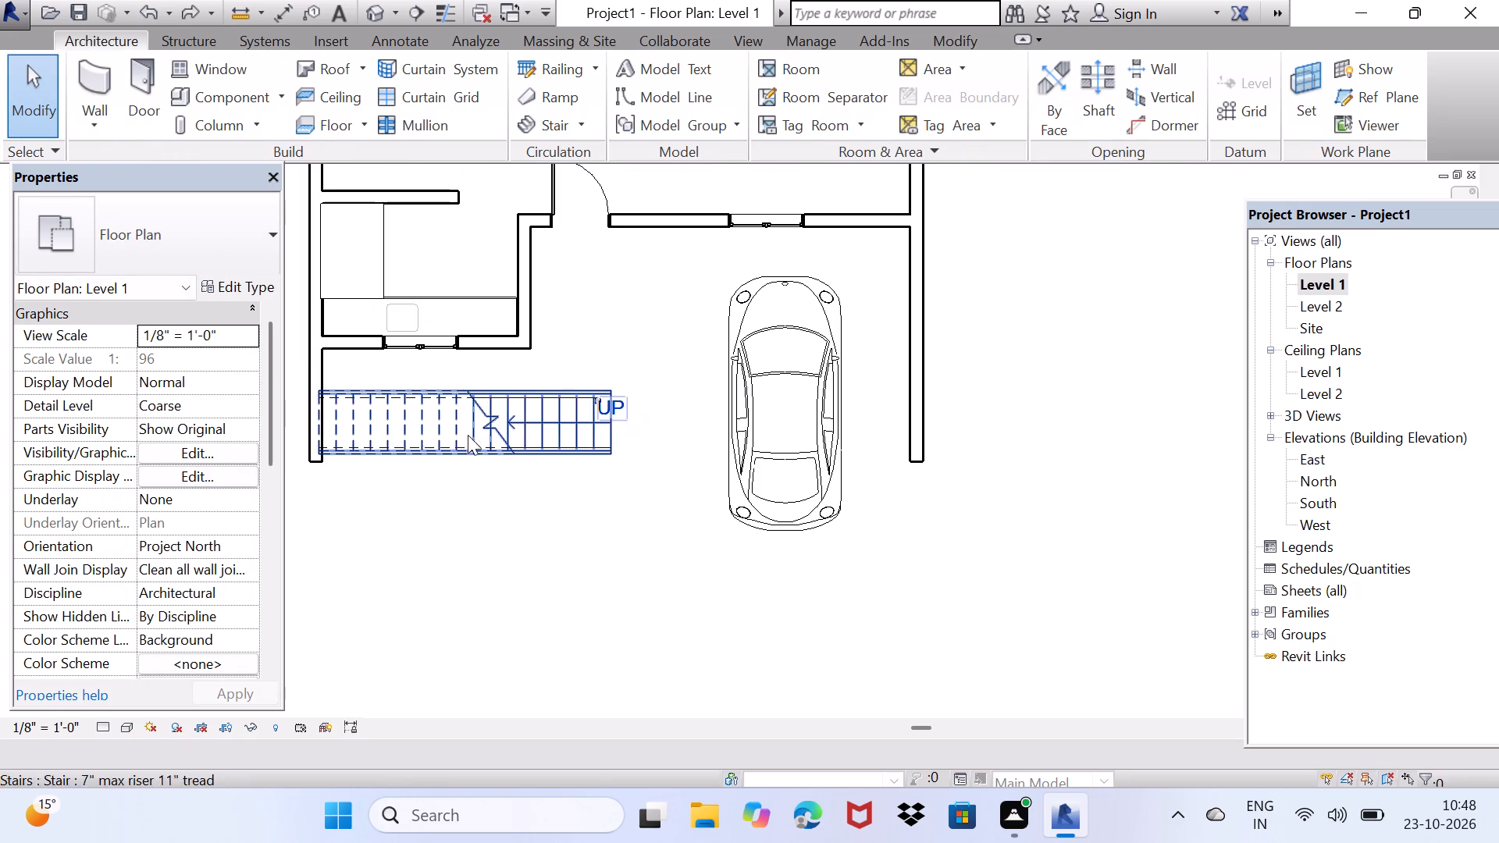
pyautogui.click(369, 2)
pyautogui.moveTo(800, 527); pyautogui.dragTo(753, 527, button='middle')
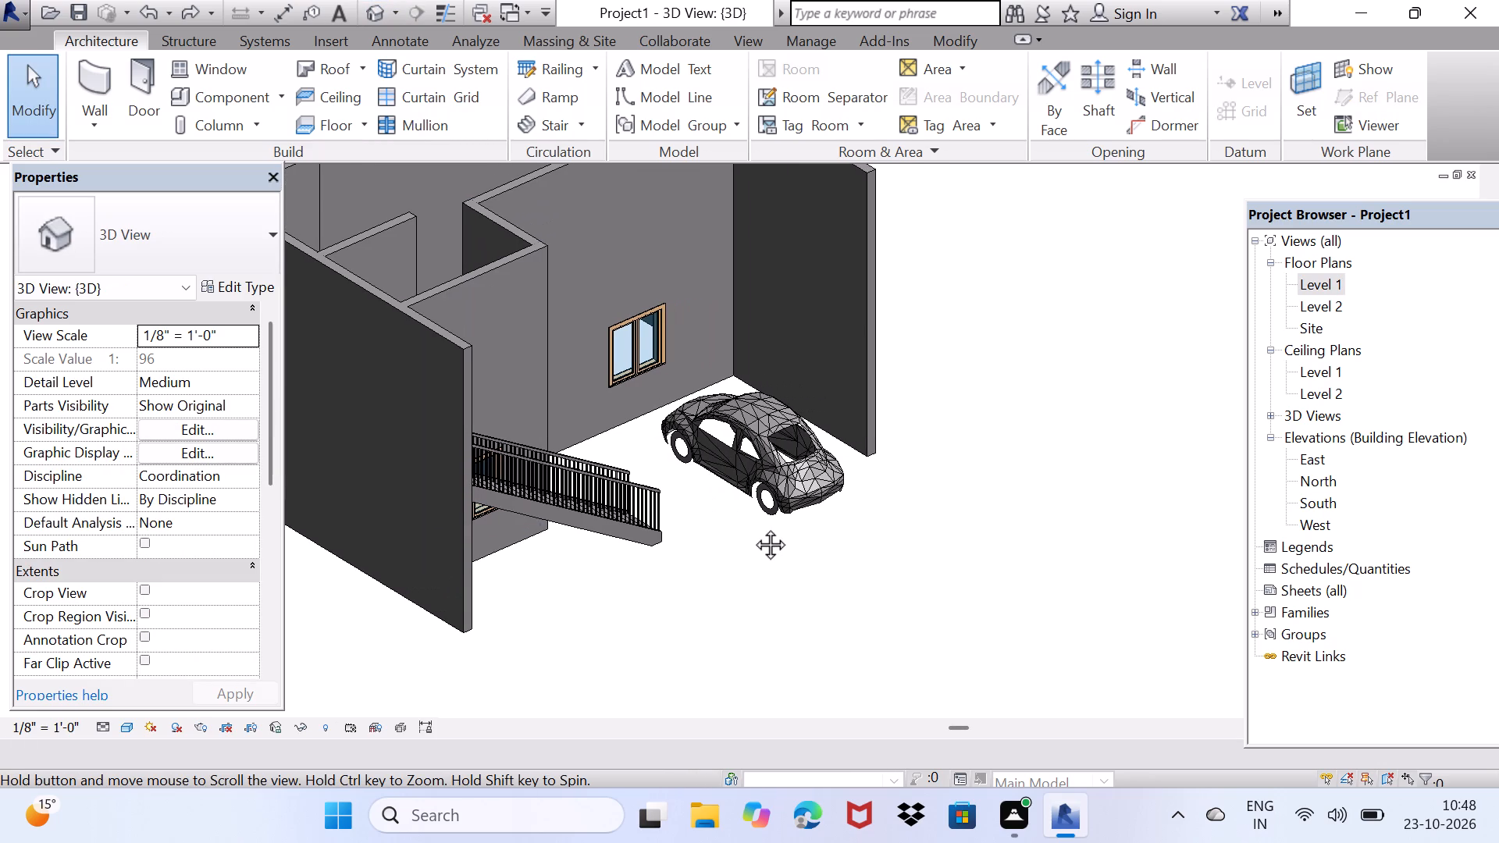
pyautogui.moveTo(753, 527); pyautogui.dragTo(418, 510, button='middle')
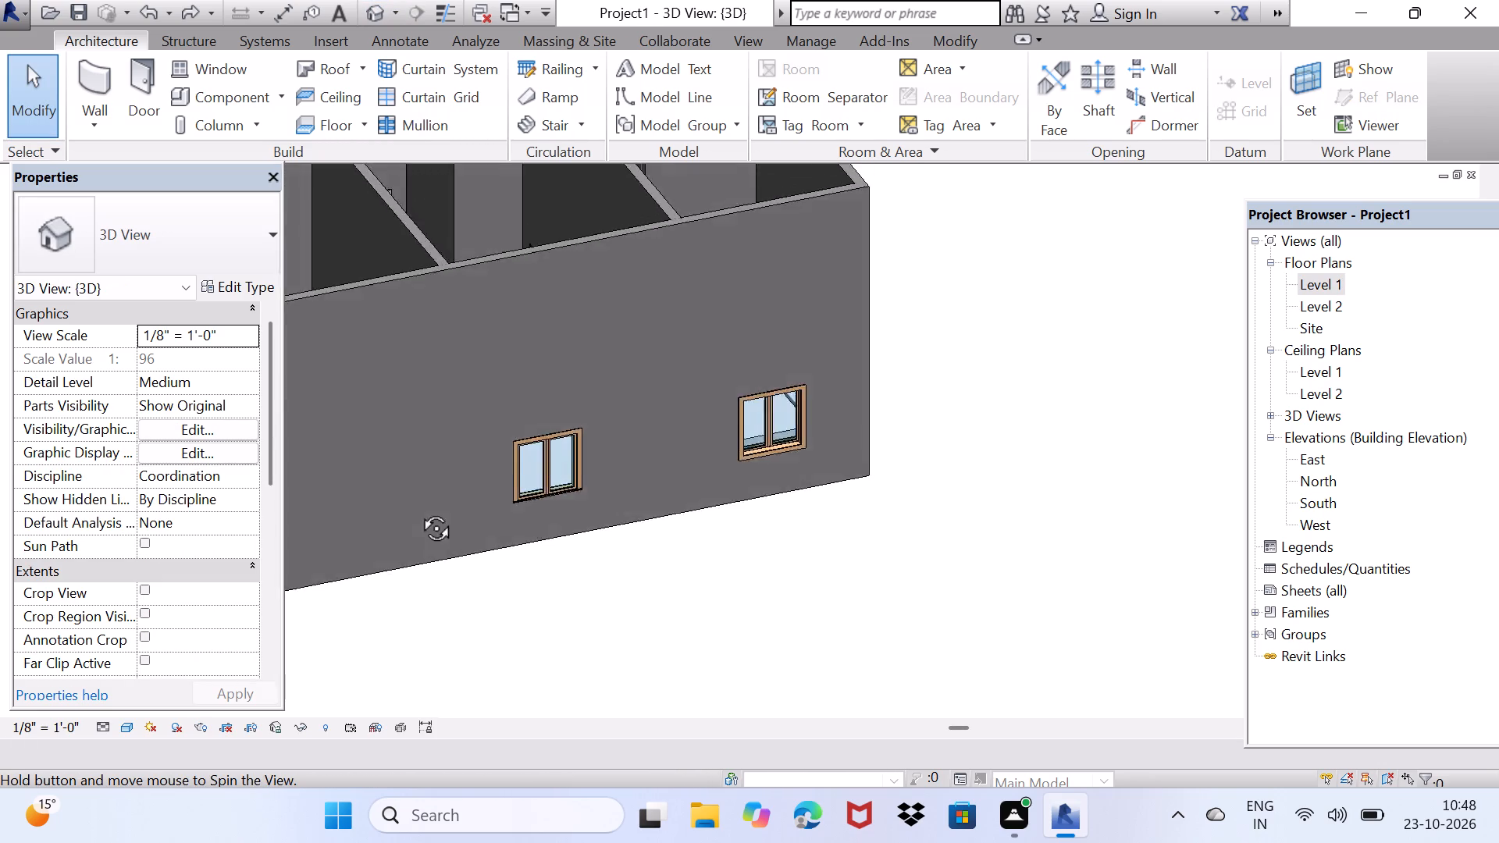
pyautogui.moveTo(418, 510); pyautogui.dragTo(1351, 645, button='middle')
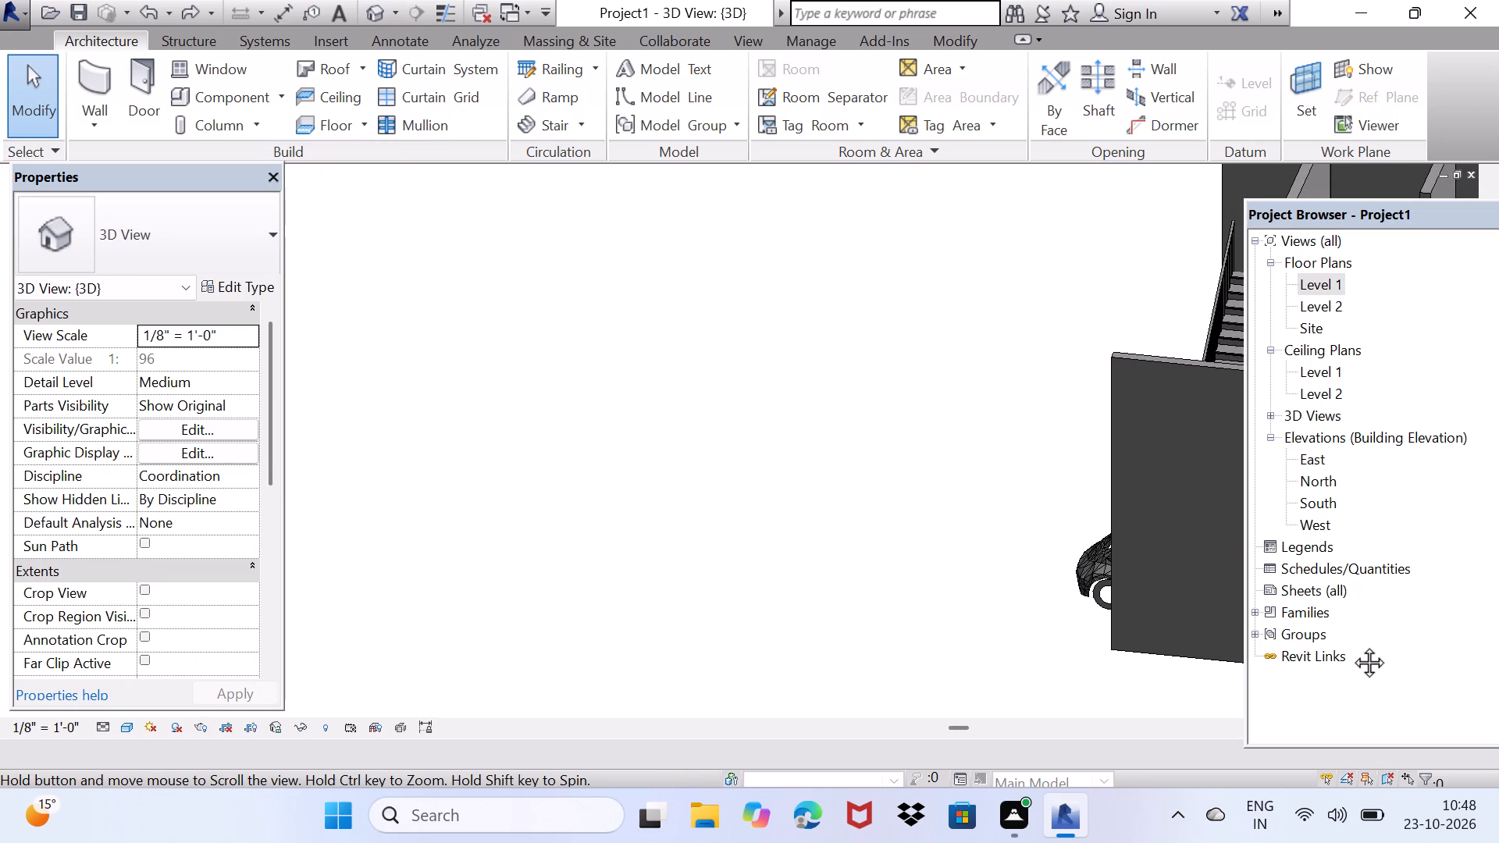
pyautogui.moveTo(1351, 645); pyautogui.dragTo(1351, 647, button='middle')
pyautogui.keyDown('shift'); pyautogui.moveTo(837, 493); pyautogui.dragTo(951, 515, button='middle'); pyautogui.keyUp('shift')
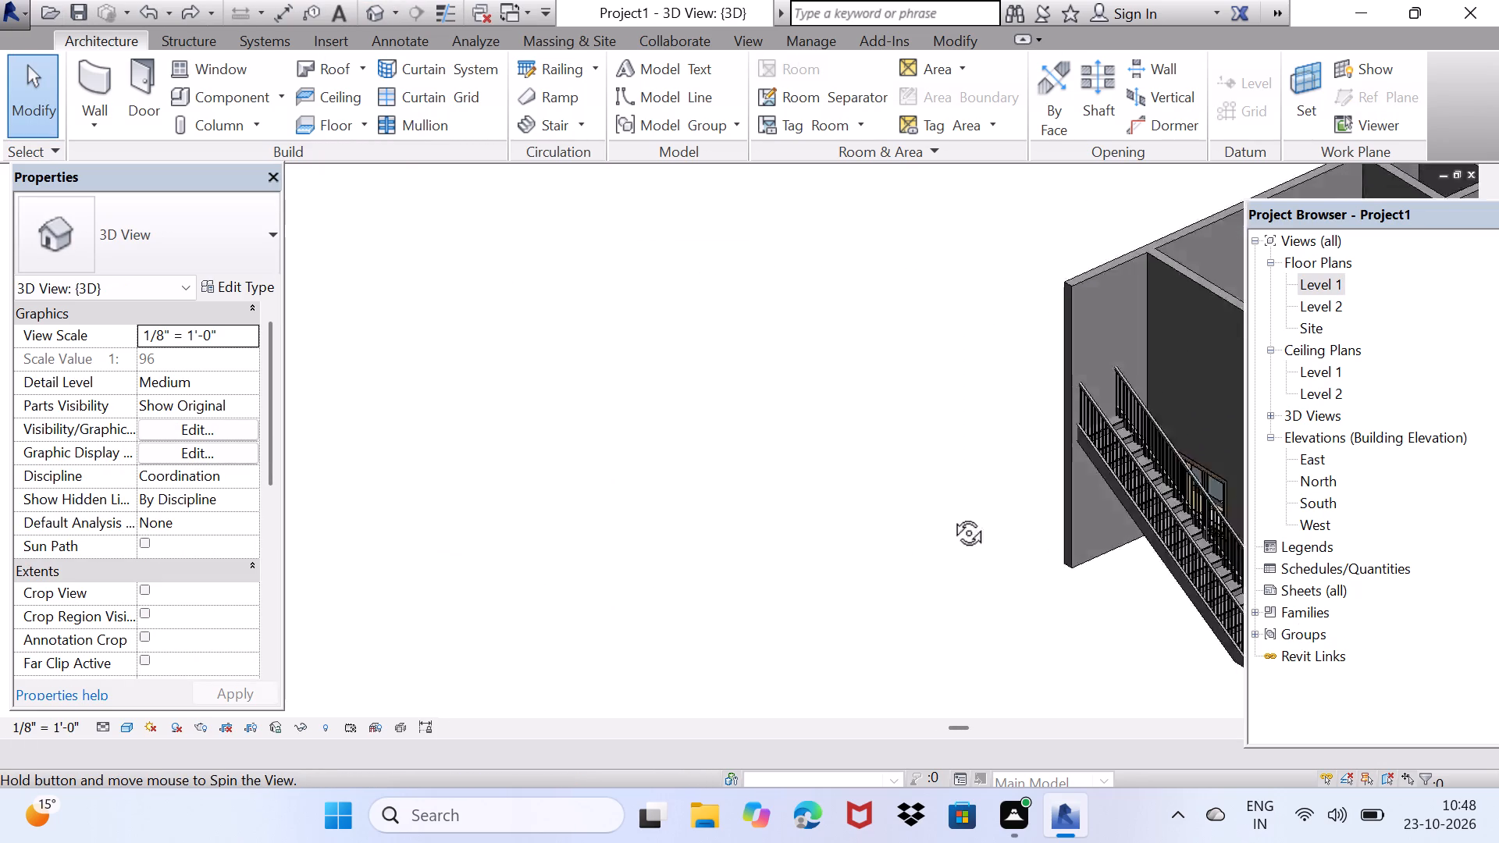
pyautogui.keyDown('shift'); pyautogui.moveTo(951, 515); pyautogui.dragTo(1076, 582, button='middle'); pyautogui.keyUp('shift')
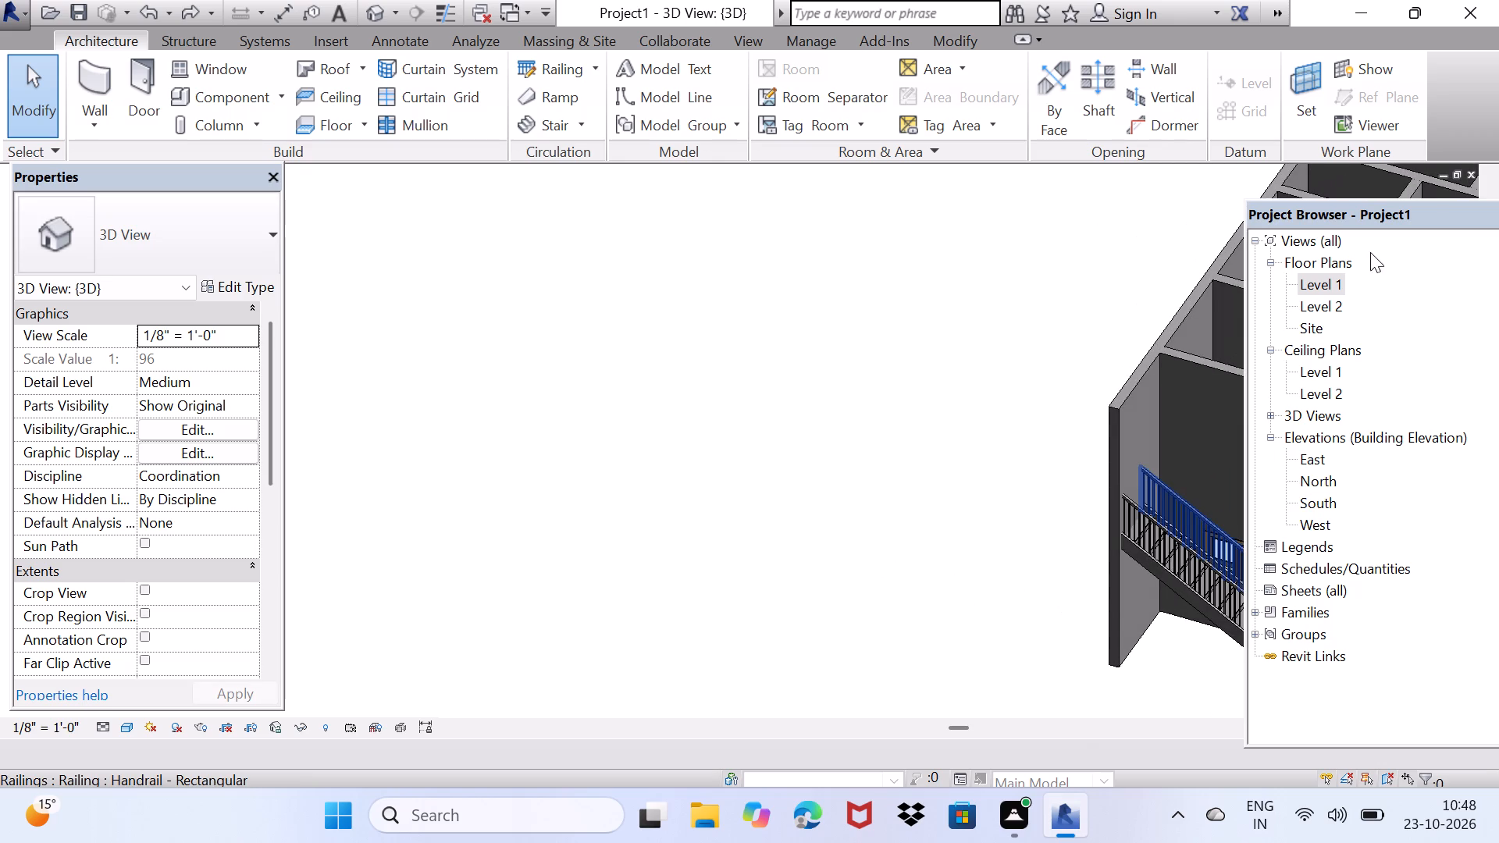
pyautogui.moveTo(1376, 218); pyautogui.dragTo(975, 631)
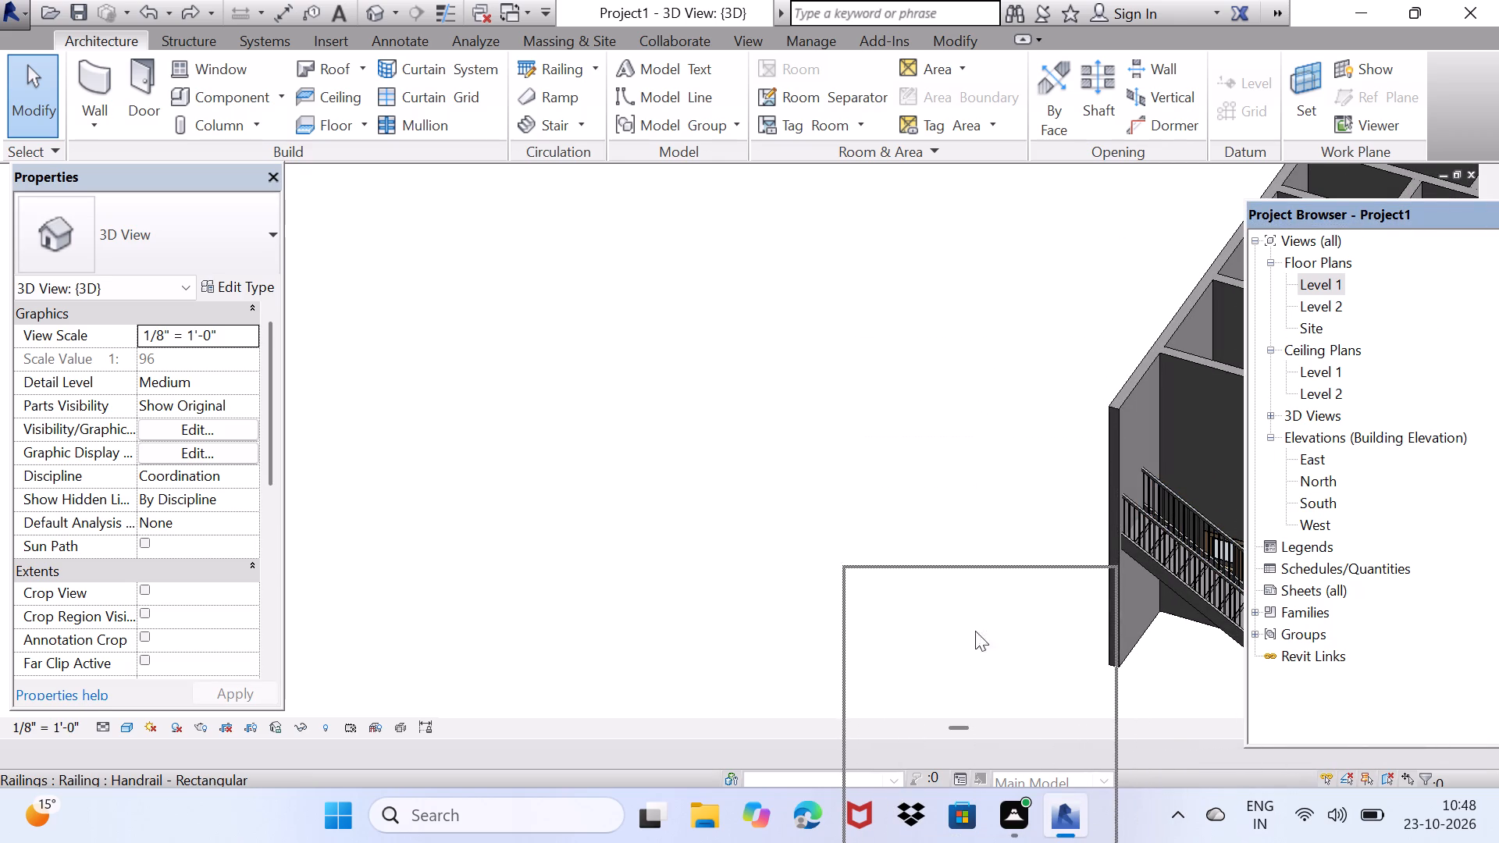
pyautogui.moveTo(975, 631); pyautogui.dragTo(1327, 256)
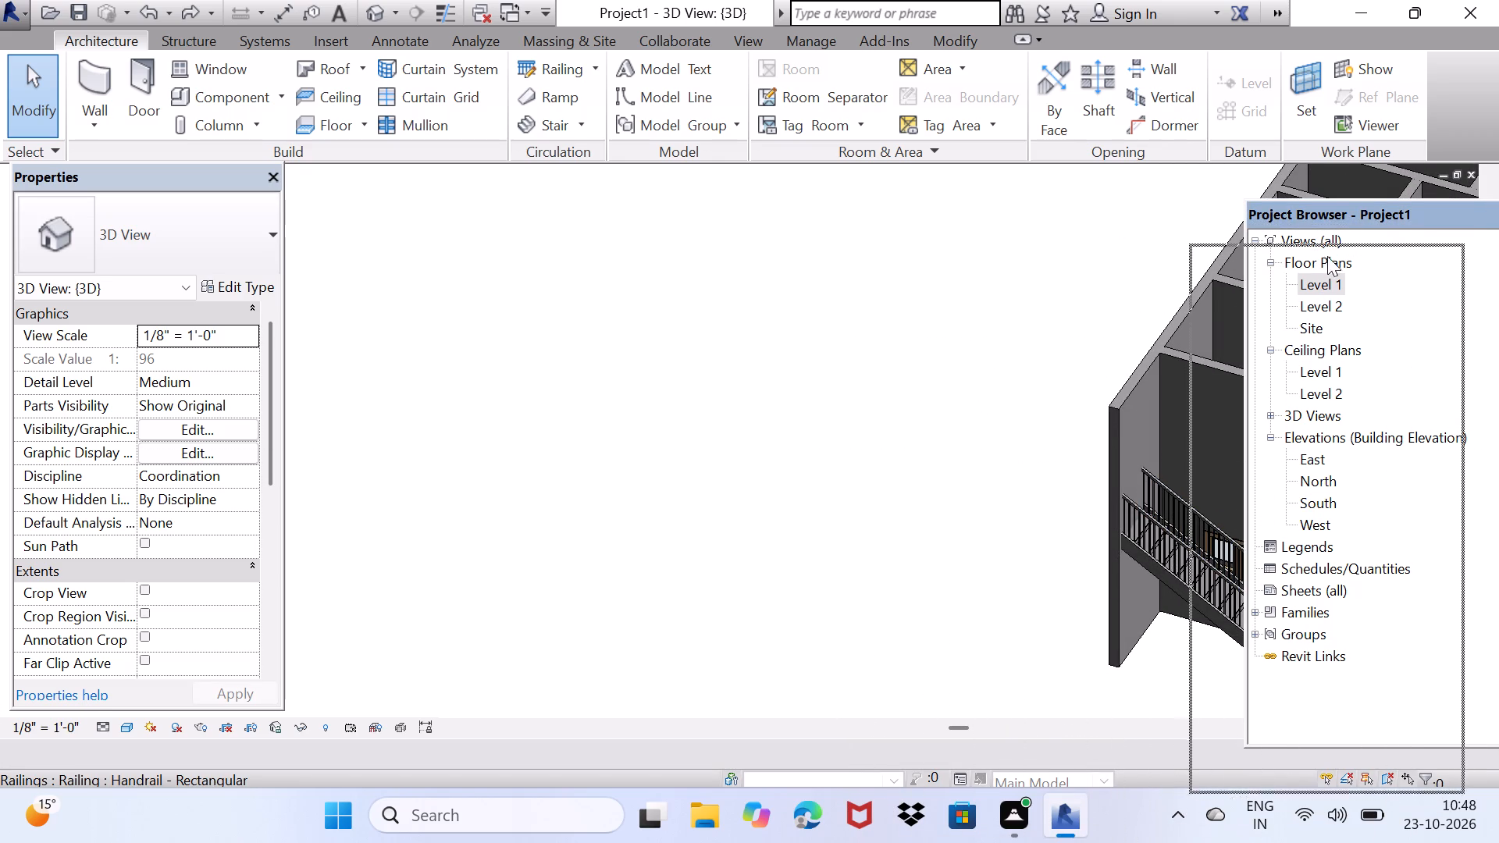
pyautogui.moveTo(1327, 256); pyautogui.dragTo(1371, 188)
pyautogui.moveTo(1184, 370); pyautogui.dragTo(500, 332, button='middle')
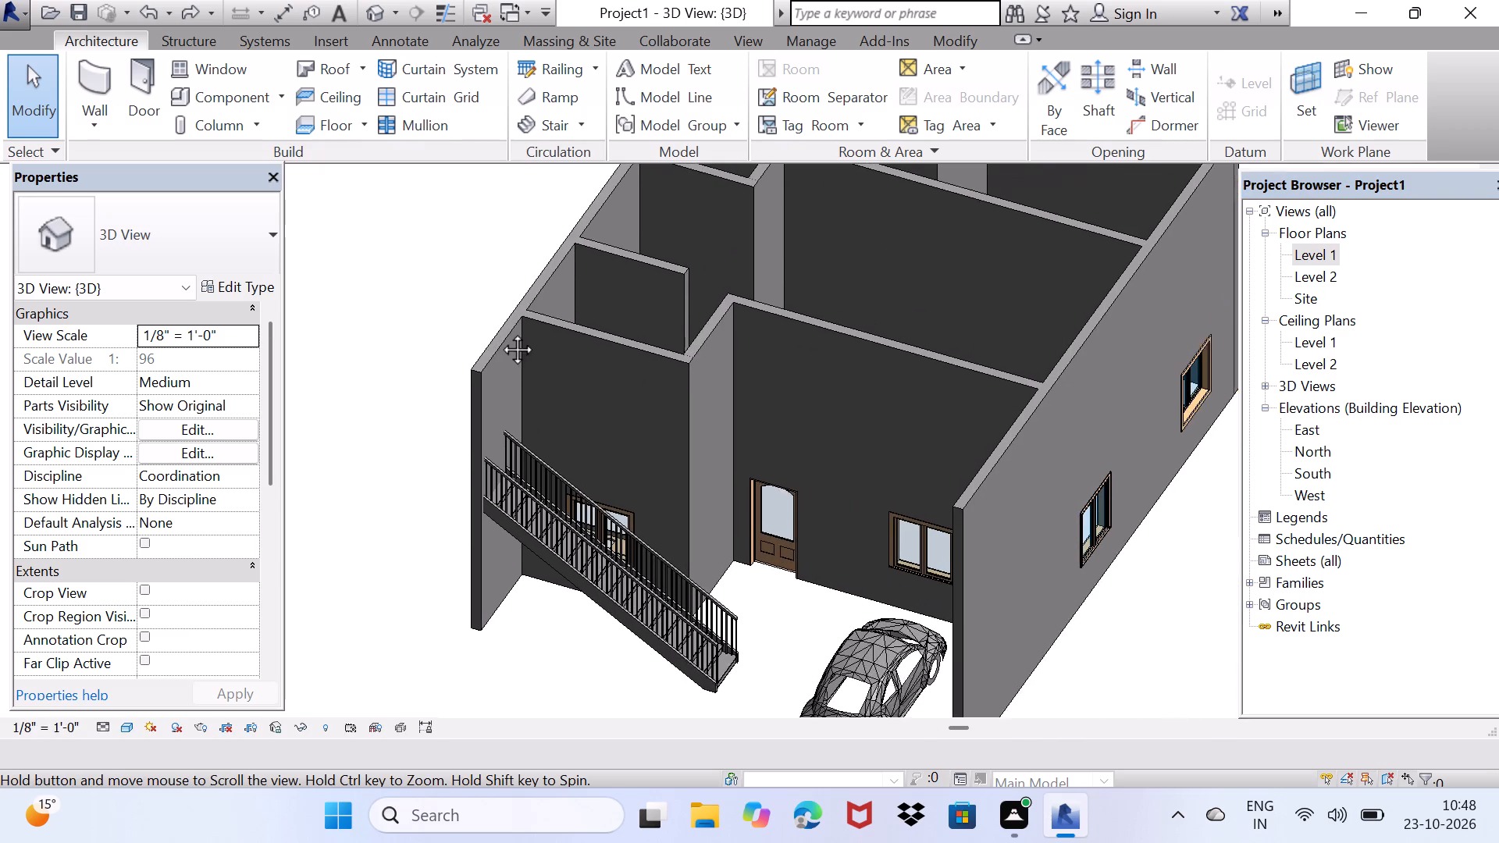
pyautogui.moveTo(500, 332); pyautogui.dragTo(461, 358, button='middle')
pyautogui.scroll(2, 429, 602)
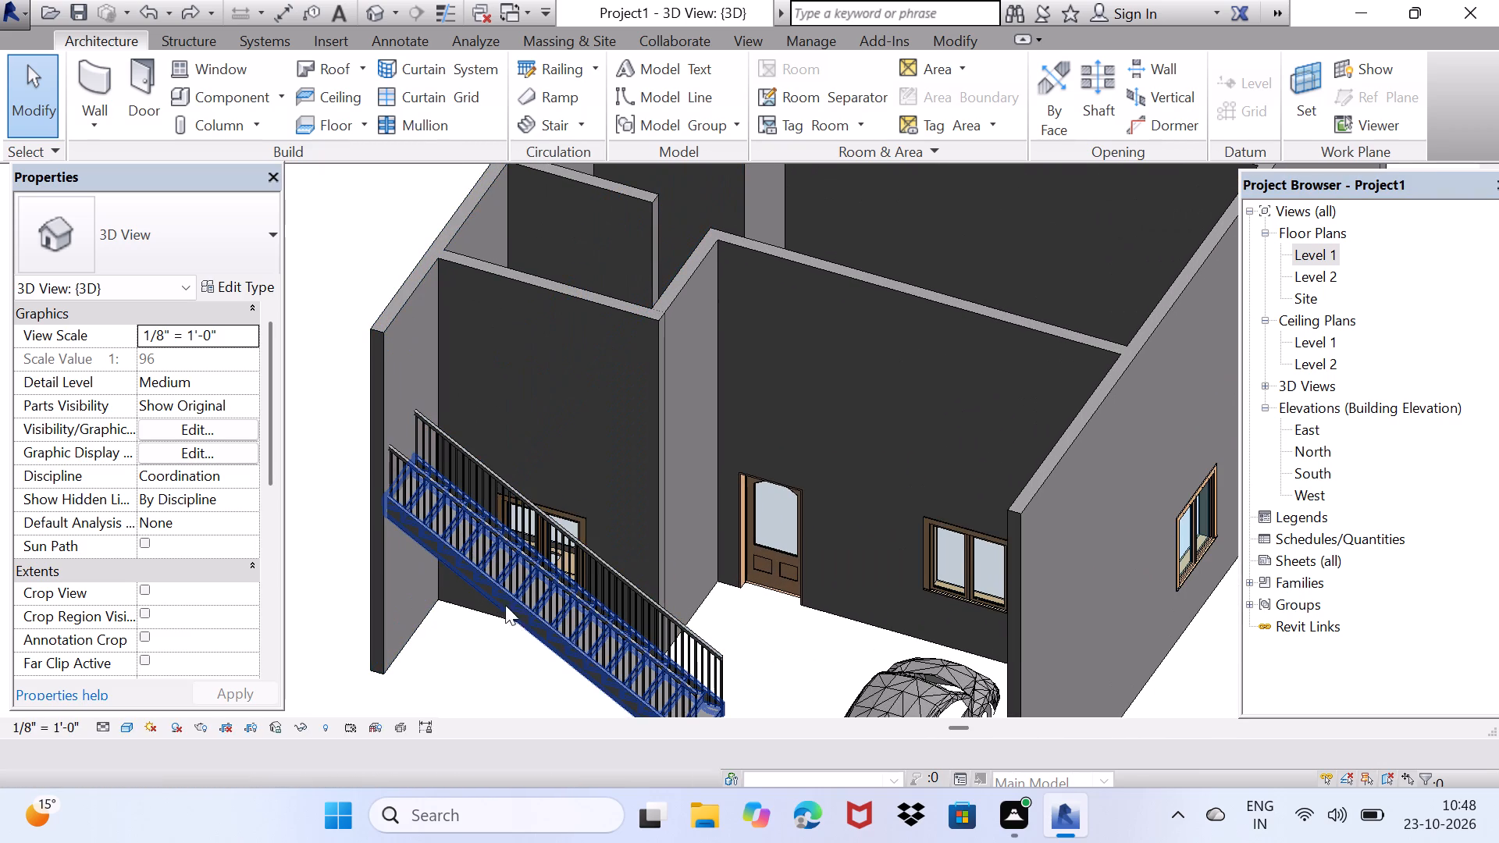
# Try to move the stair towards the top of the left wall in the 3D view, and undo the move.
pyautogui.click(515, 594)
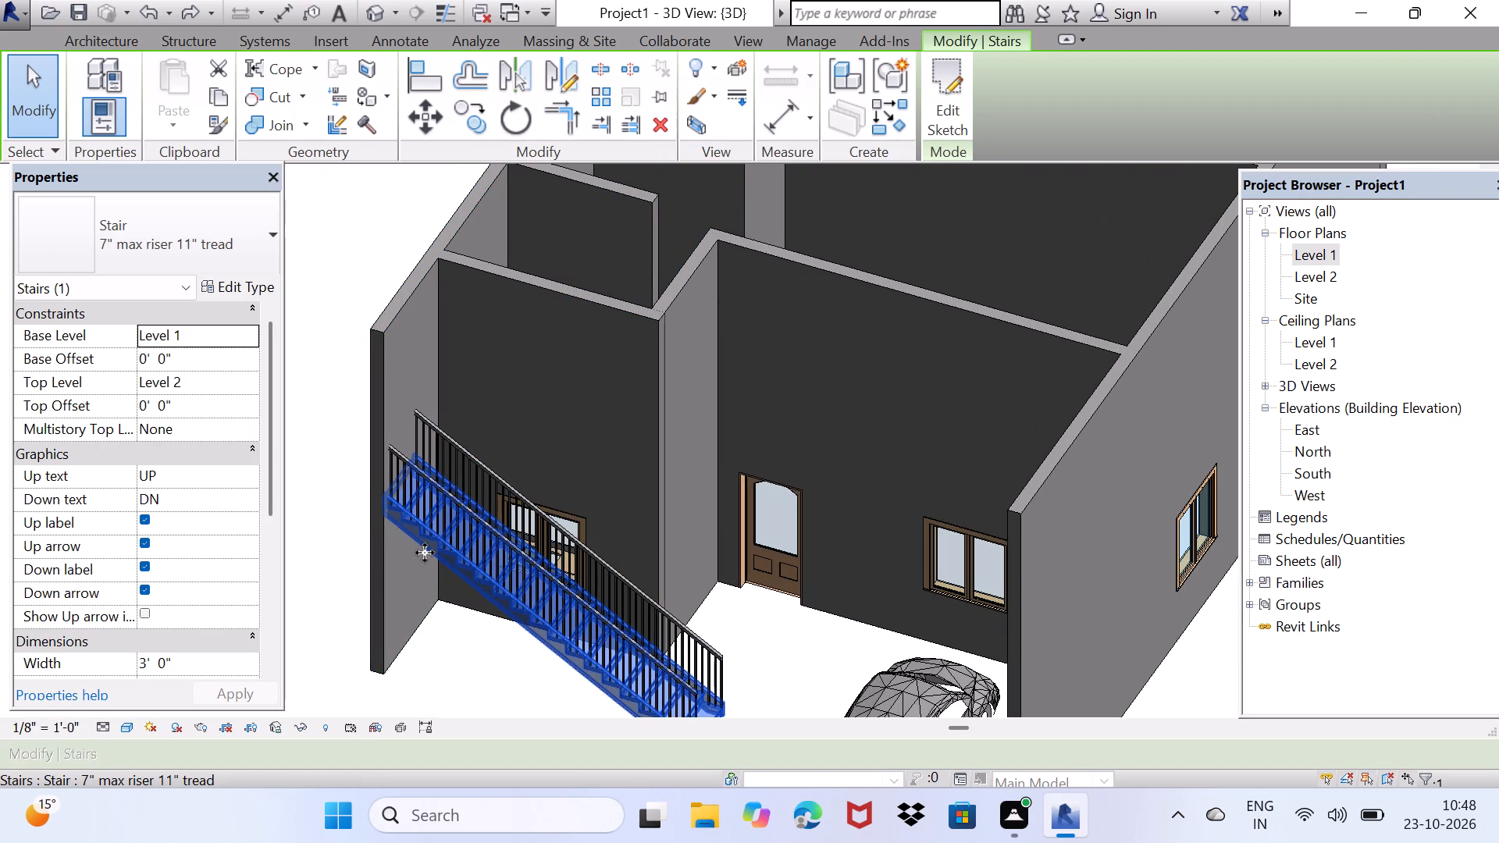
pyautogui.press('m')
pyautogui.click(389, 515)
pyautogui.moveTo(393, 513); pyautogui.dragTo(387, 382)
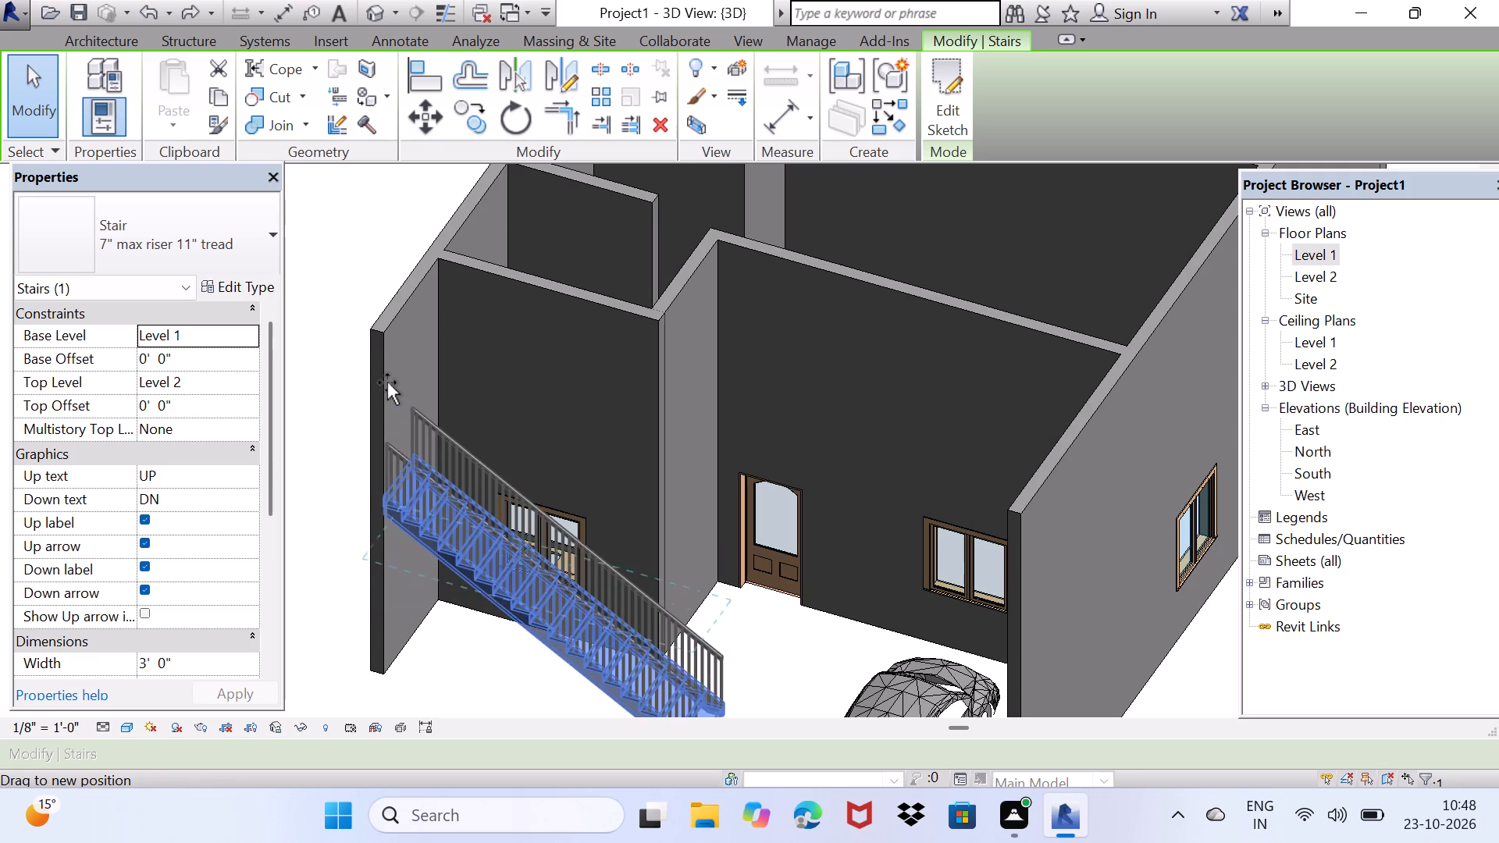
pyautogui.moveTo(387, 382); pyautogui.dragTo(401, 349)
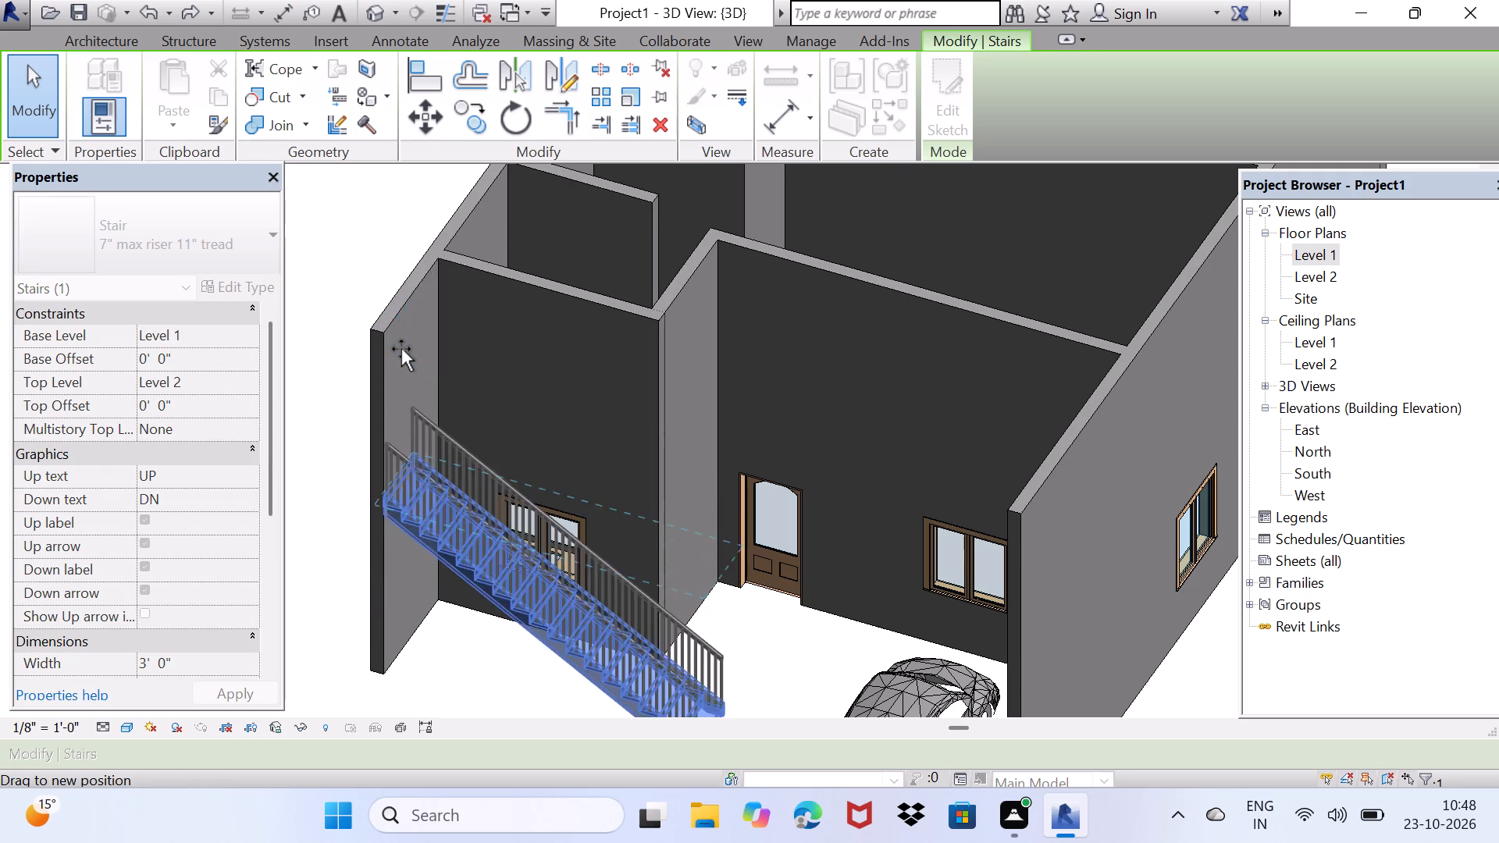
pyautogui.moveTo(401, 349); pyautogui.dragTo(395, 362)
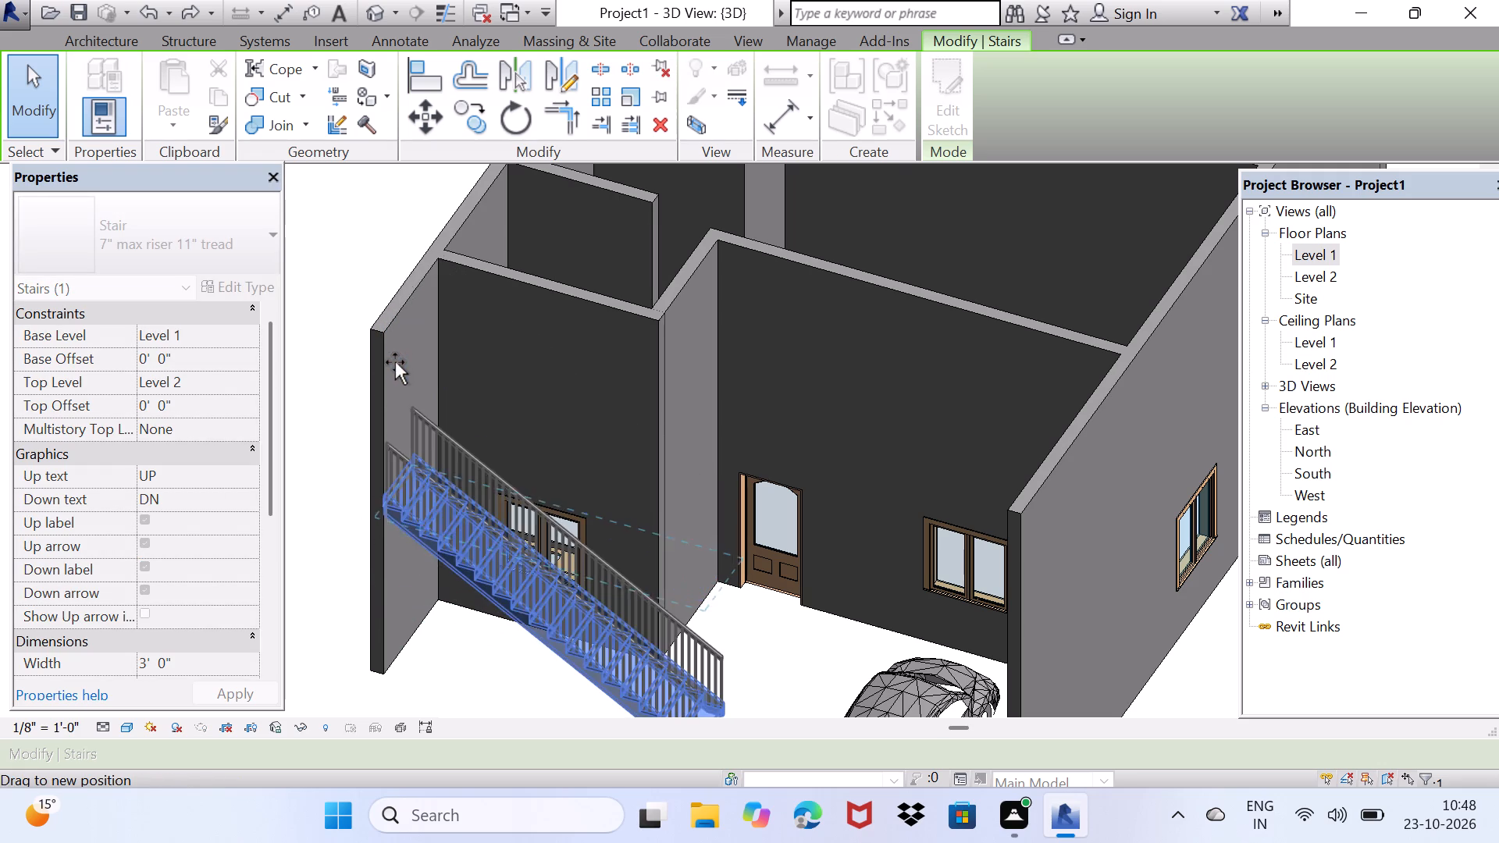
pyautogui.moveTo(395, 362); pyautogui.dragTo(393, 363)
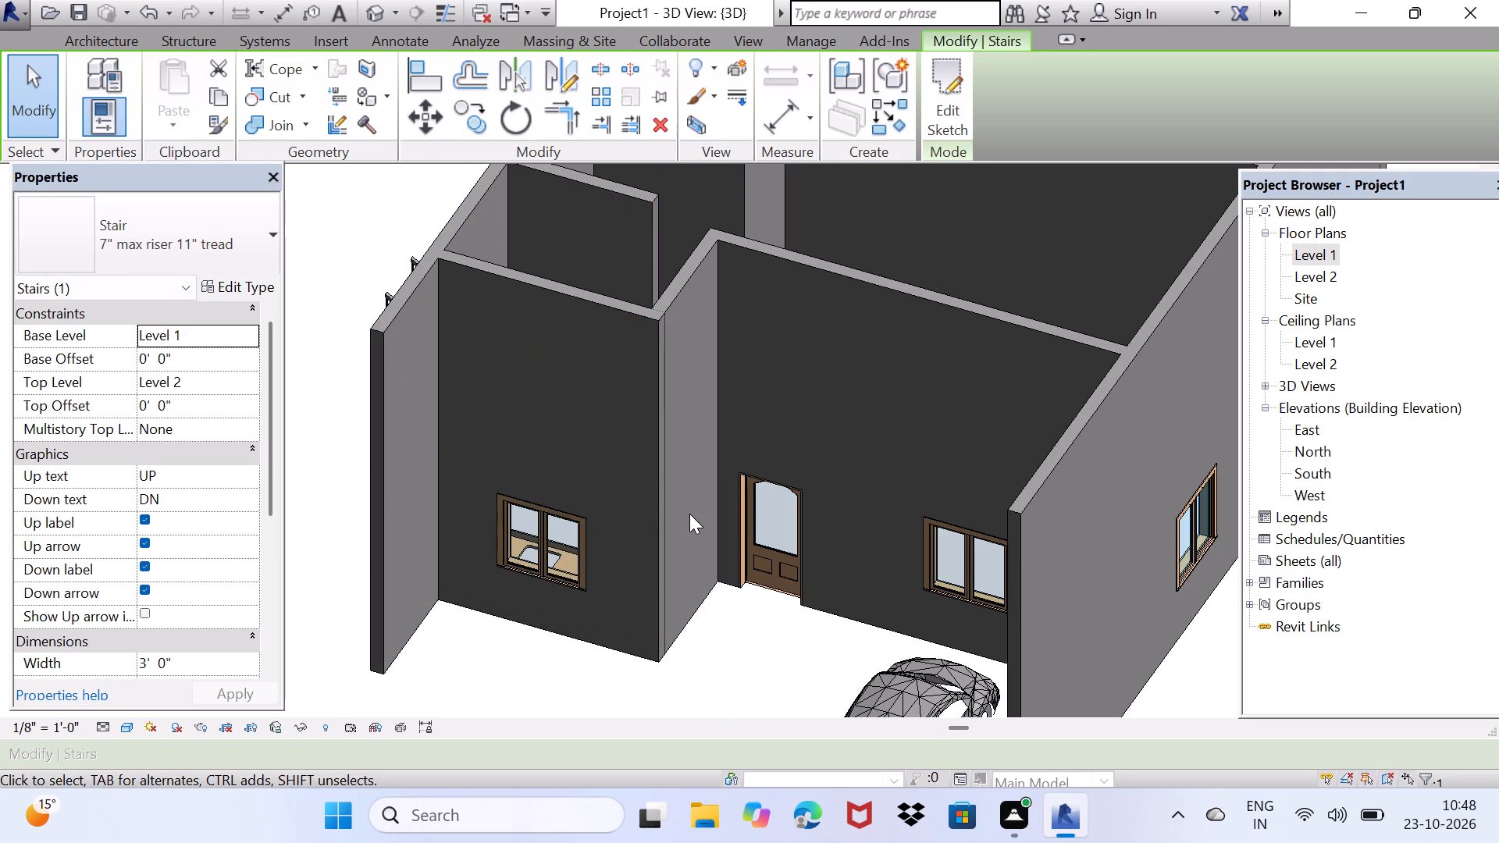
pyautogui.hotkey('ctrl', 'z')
# Open the Level 1 ceiling plan and look over the stair outline and the room walls.
pyautogui.scroll(-3, 651, 508)
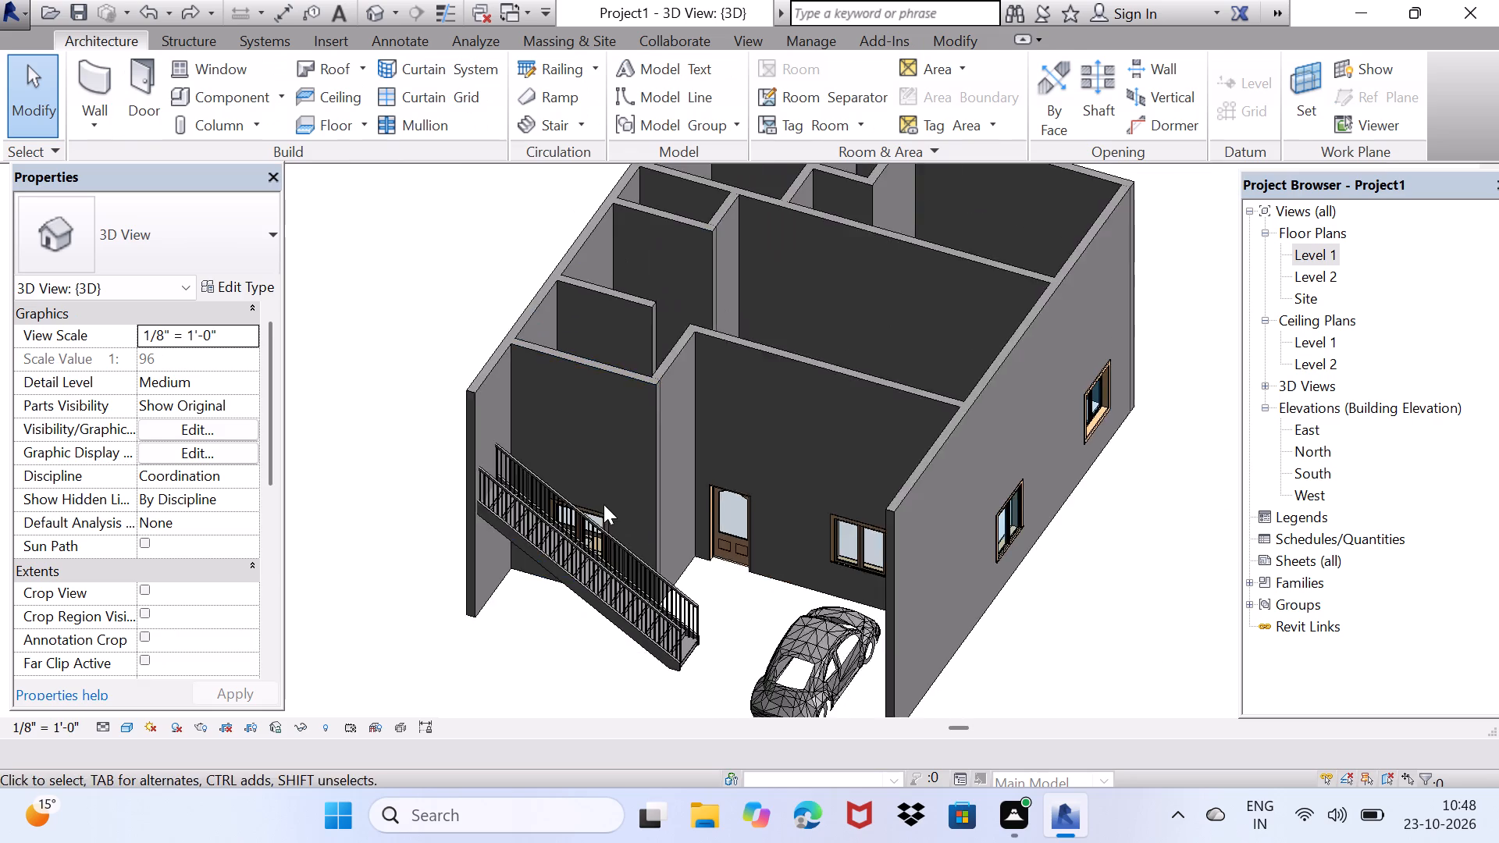
pyautogui.scroll(-3, 604, 504)
pyautogui.doubleClick(1319, 258)
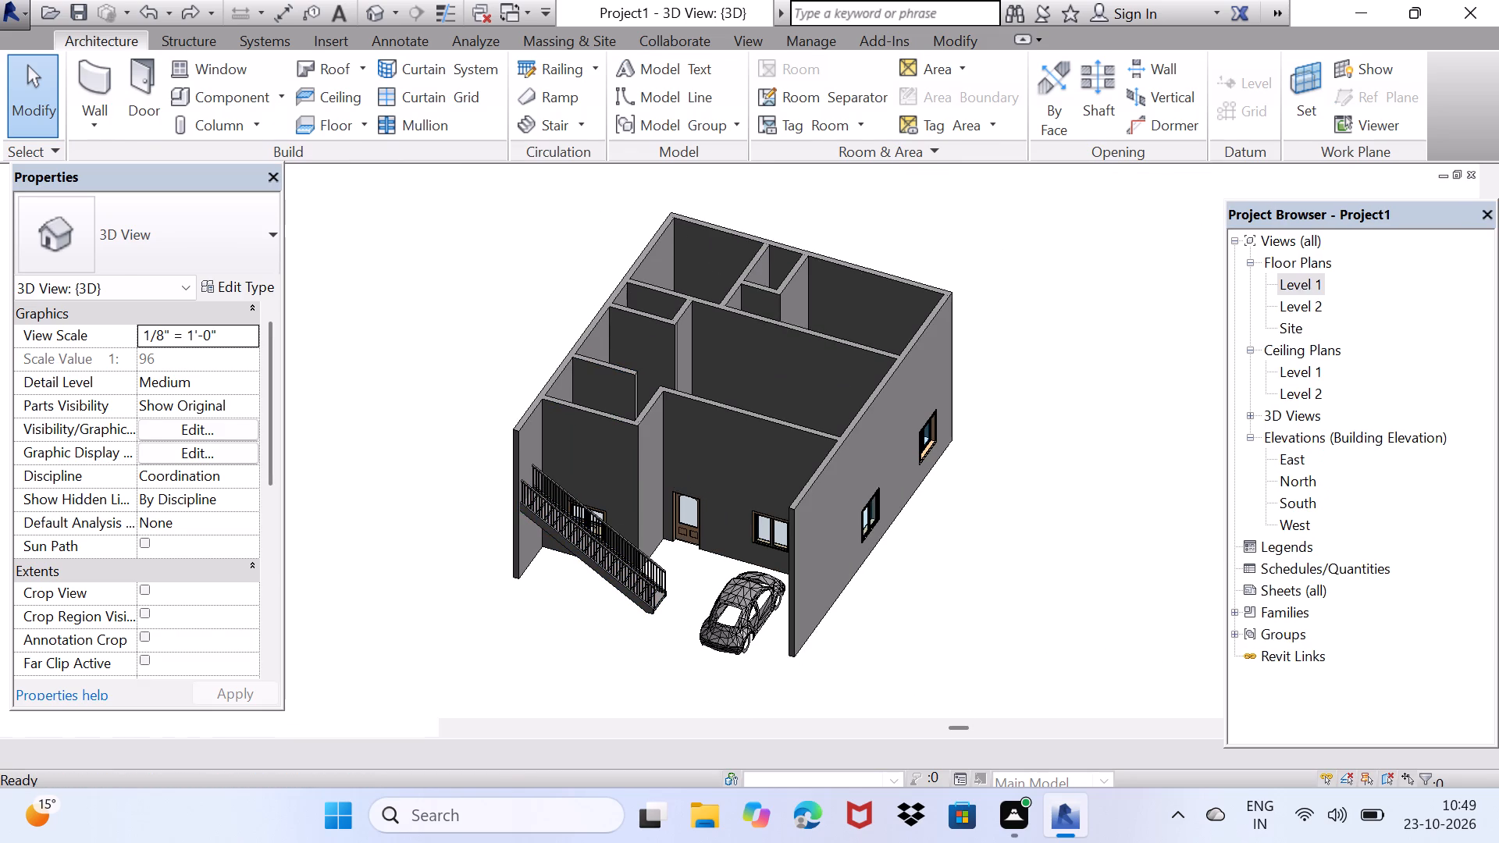
pyautogui.scroll(5, 1301, 276)
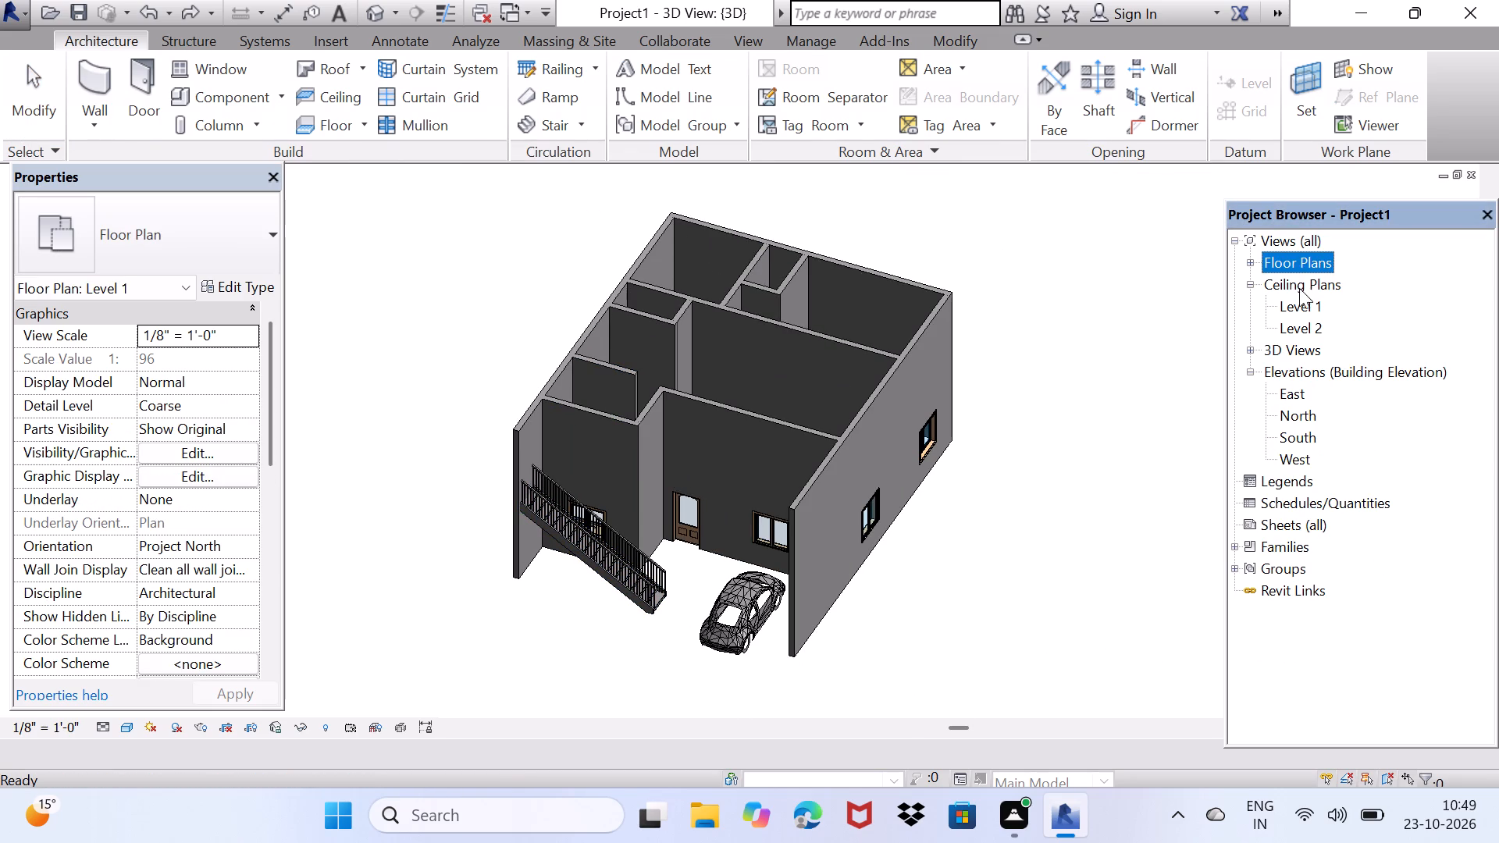
pyautogui.doubleClick(1301, 308)
pyautogui.scroll(-1, 543, 357)
pyautogui.moveTo(547, 372); pyautogui.dragTo(572, 425, button='middle')
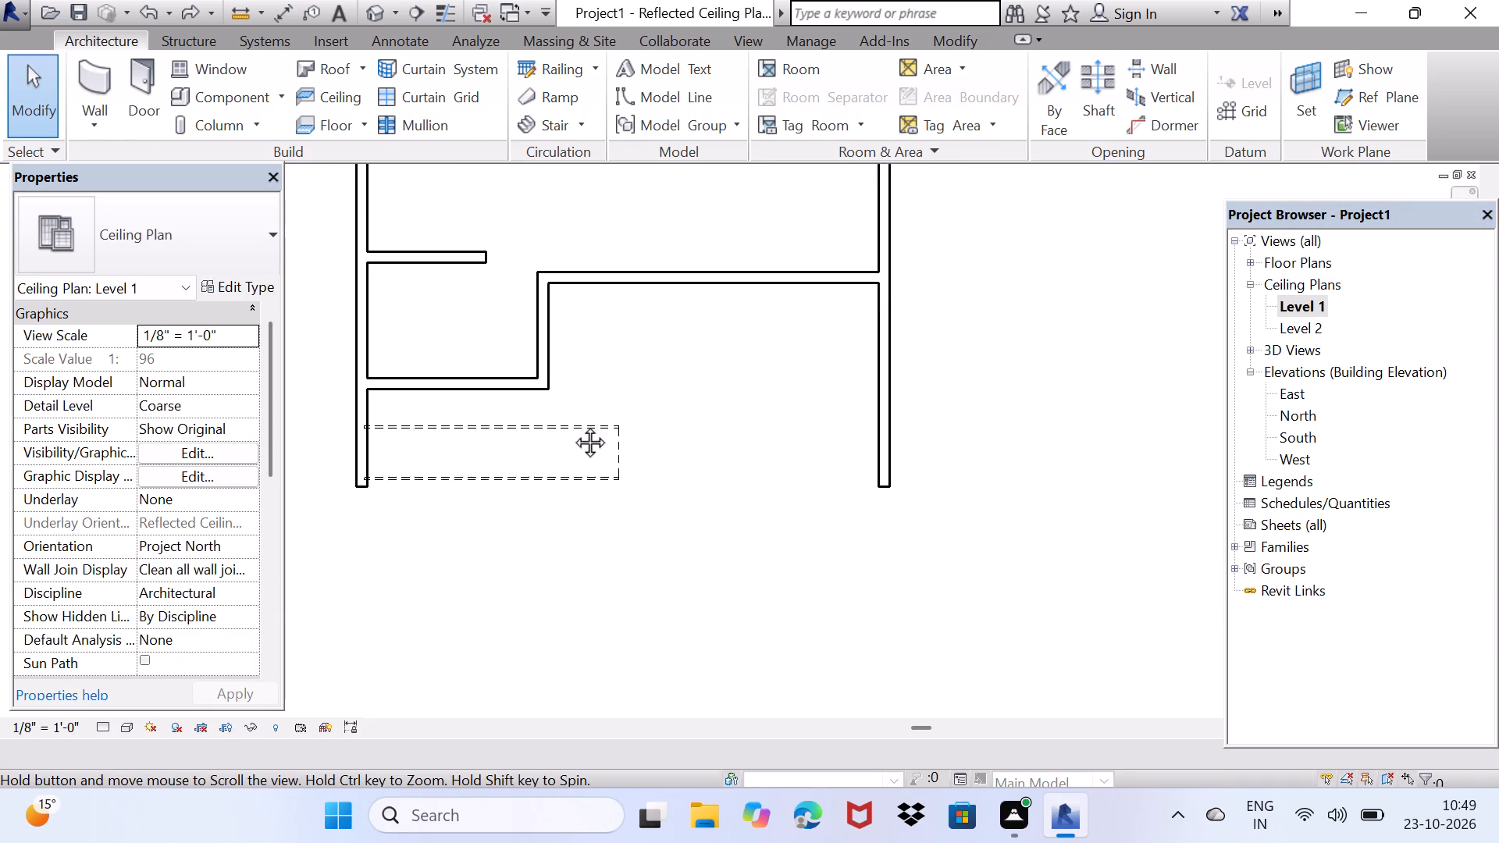
pyautogui.moveTo(572, 425); pyautogui.dragTo(618, 539, button='middle')
pyautogui.scroll(-2, 690, 475)
pyautogui.moveTo(708, 375); pyautogui.dragTo(691, 532, button='middle')
pyautogui.scroll(3, 1354, 290)
pyautogui.scroll(3, 1245, 312)
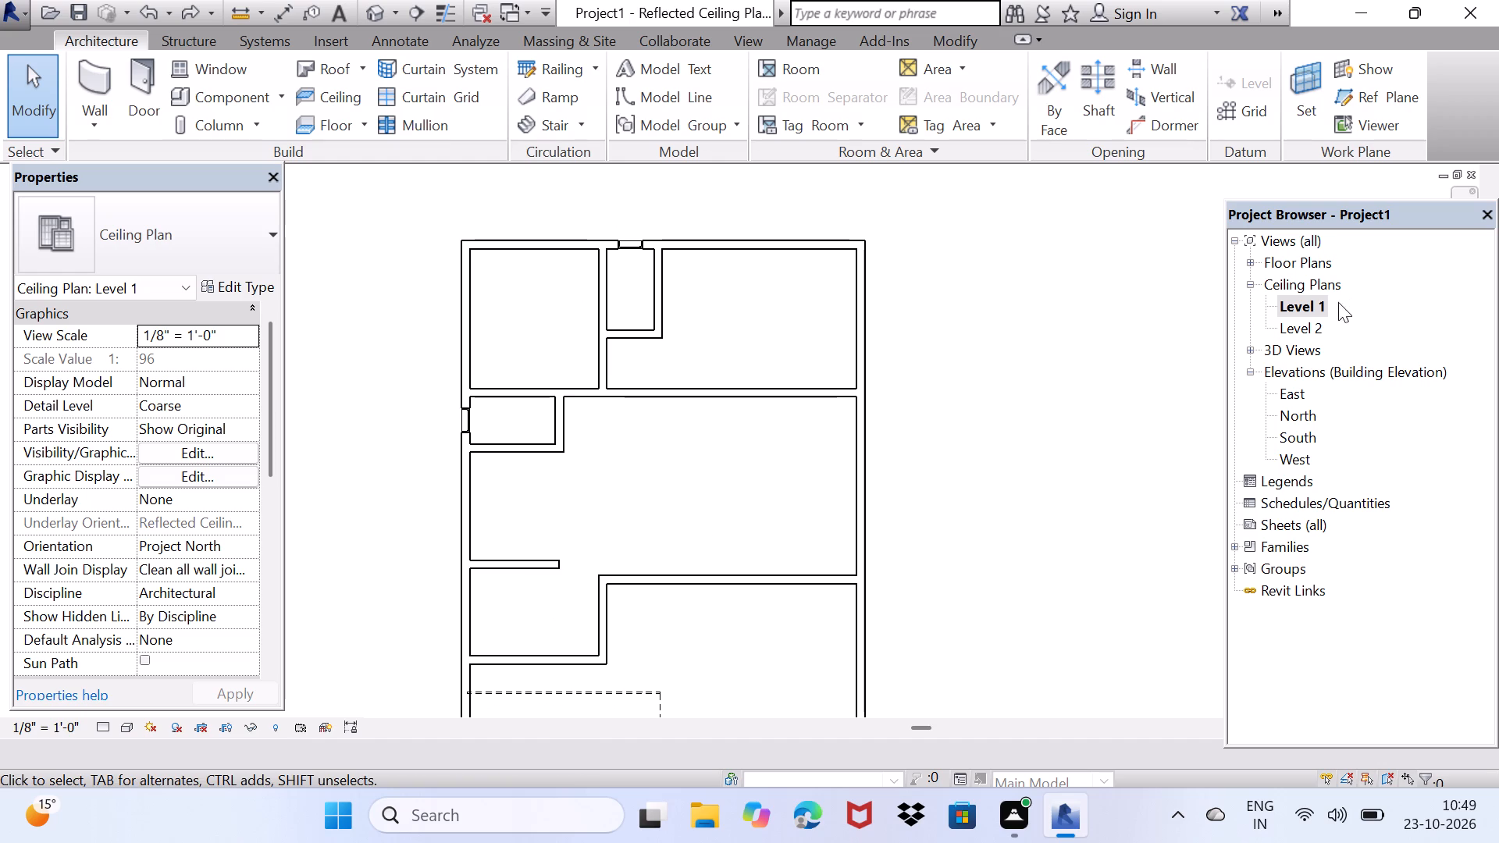
# Undo the recent stair edits step by step, back to the stair-creation mode holding the earlier 12-riser run.
pyautogui.hotkey('ctrl', 'z')
pyautogui.hotkey('ctrl', 'z')
pyautogui.hotkey('ctrl', 'z')
pyautogui.hotkey('ctrl', 'z')
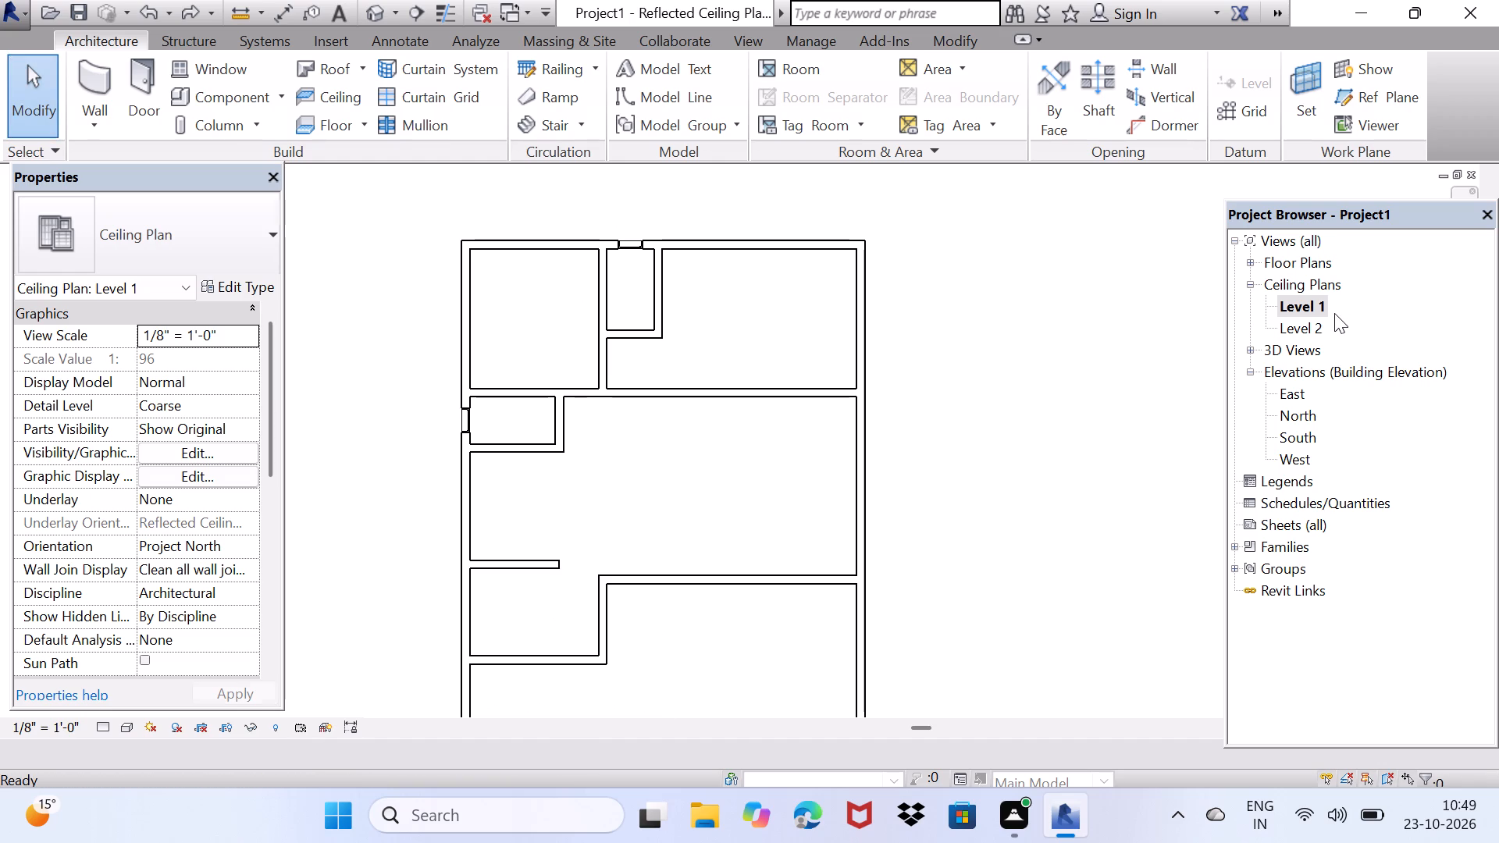
pyautogui.hotkey('ctrl', 'z')
pyautogui.hotkey('ctrl', 'z')
pyautogui.hotkey('ctrl', 'z')
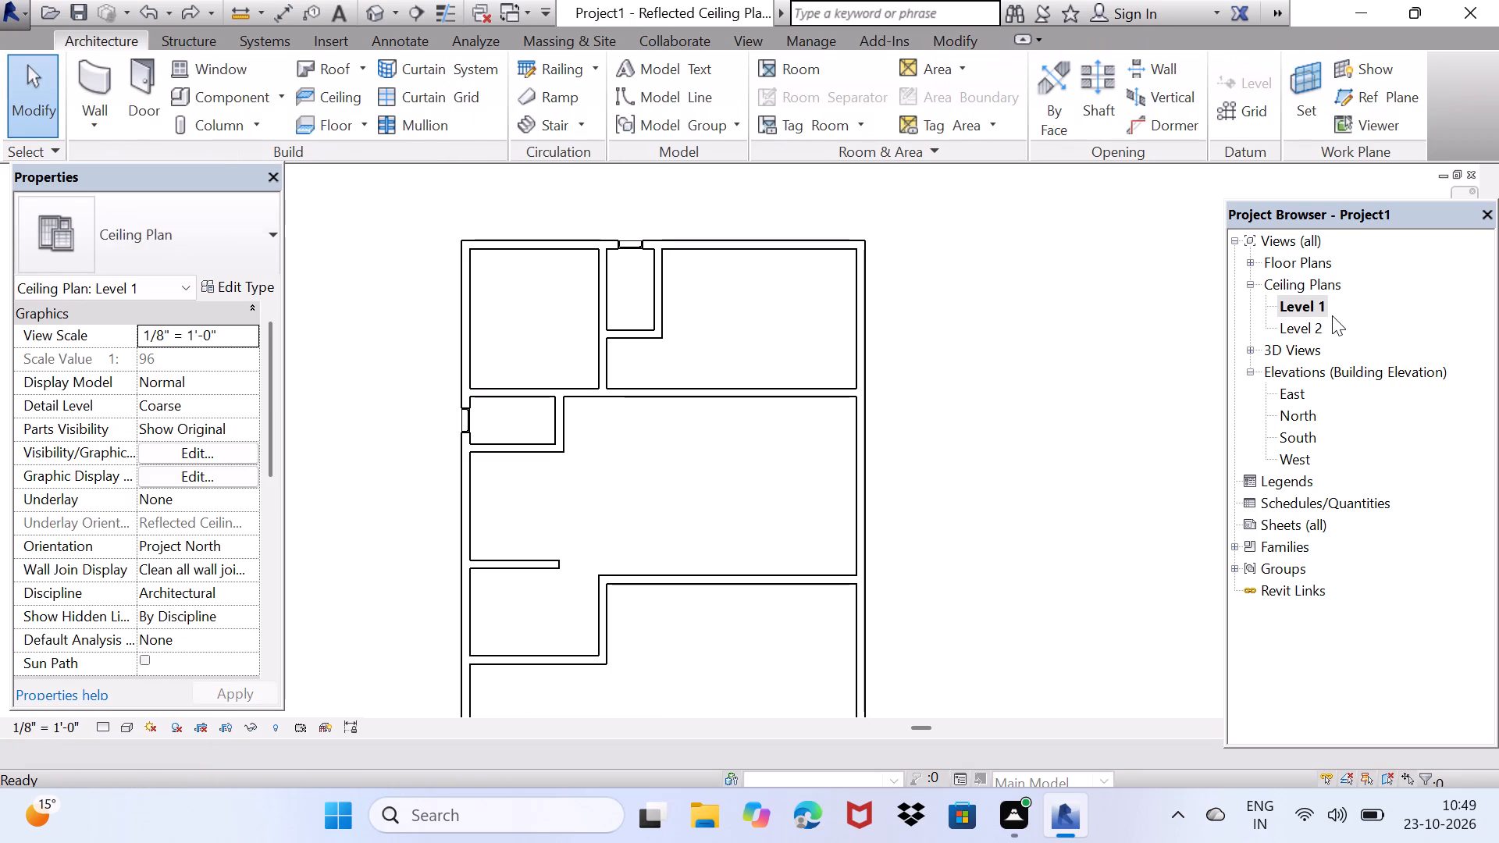
pyautogui.hotkey('ctrl', 'z')
pyautogui.hotkey('ctrl', 'z')
pyautogui.hotkey('ctrl', 'z')
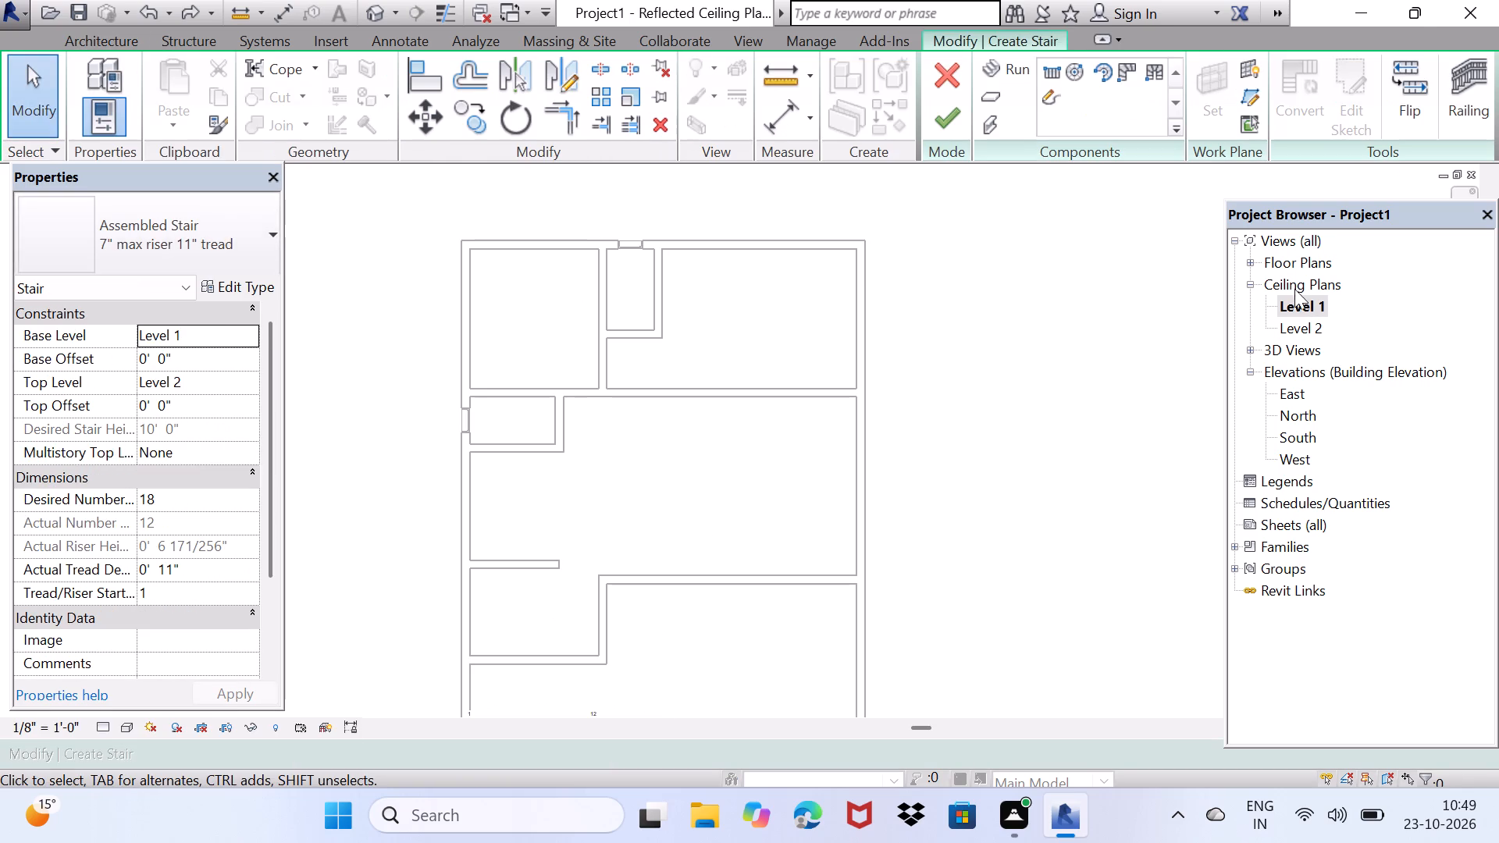
# Return to the Level 1 floor plan showing the reopened stair run in front of the kitchen.
pyautogui.scroll(4, 1290, 264)
pyautogui.doubleClick(1294, 259)
pyautogui.doubleClick(1293, 289)
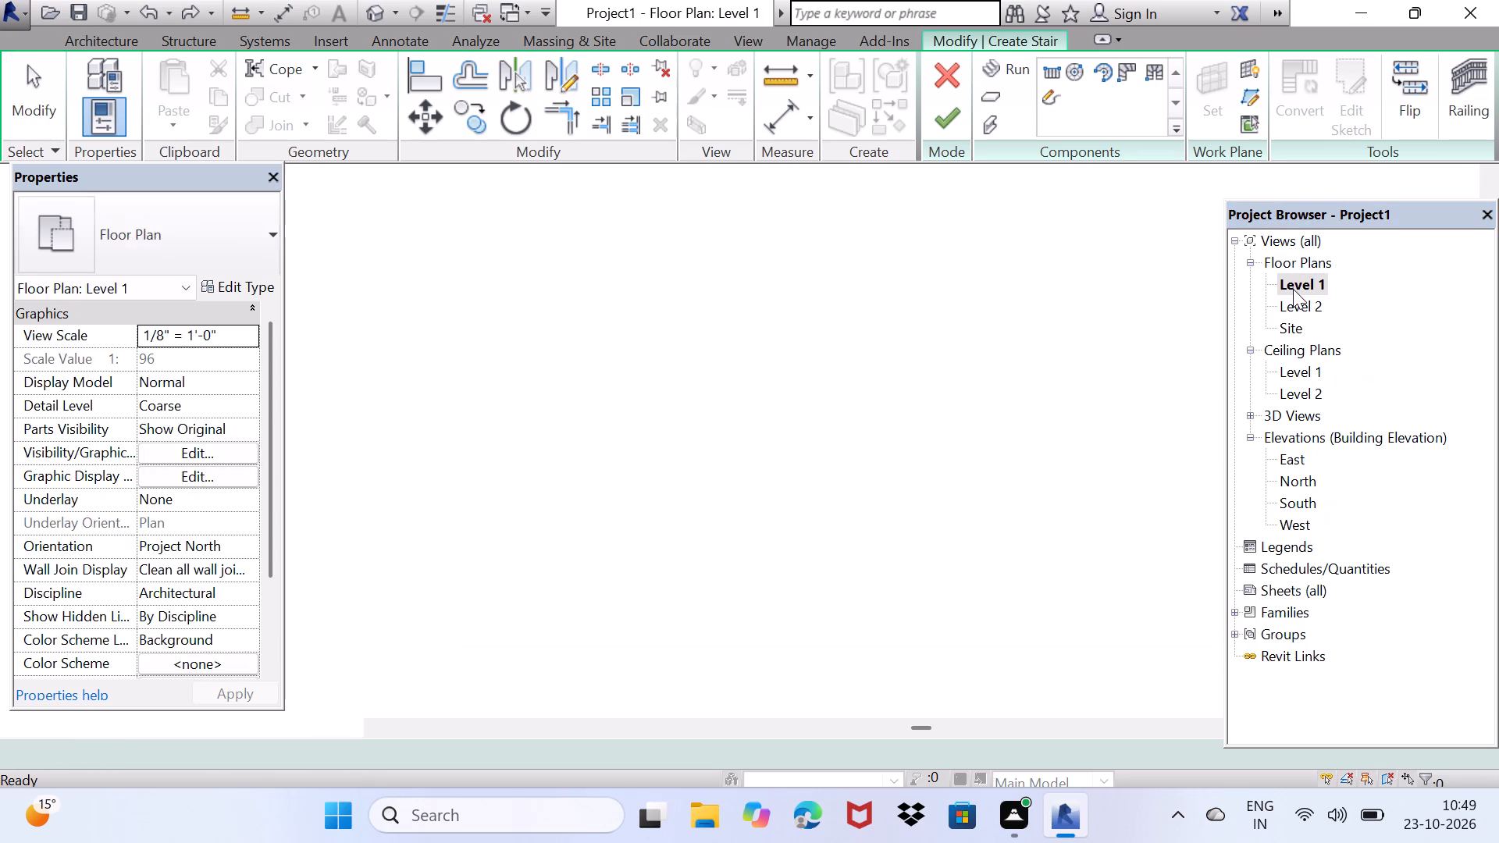
pyautogui.scroll(-3, 731, 322)
pyautogui.moveTo(728, 331); pyautogui.dragTo(423, 527, button='middle')
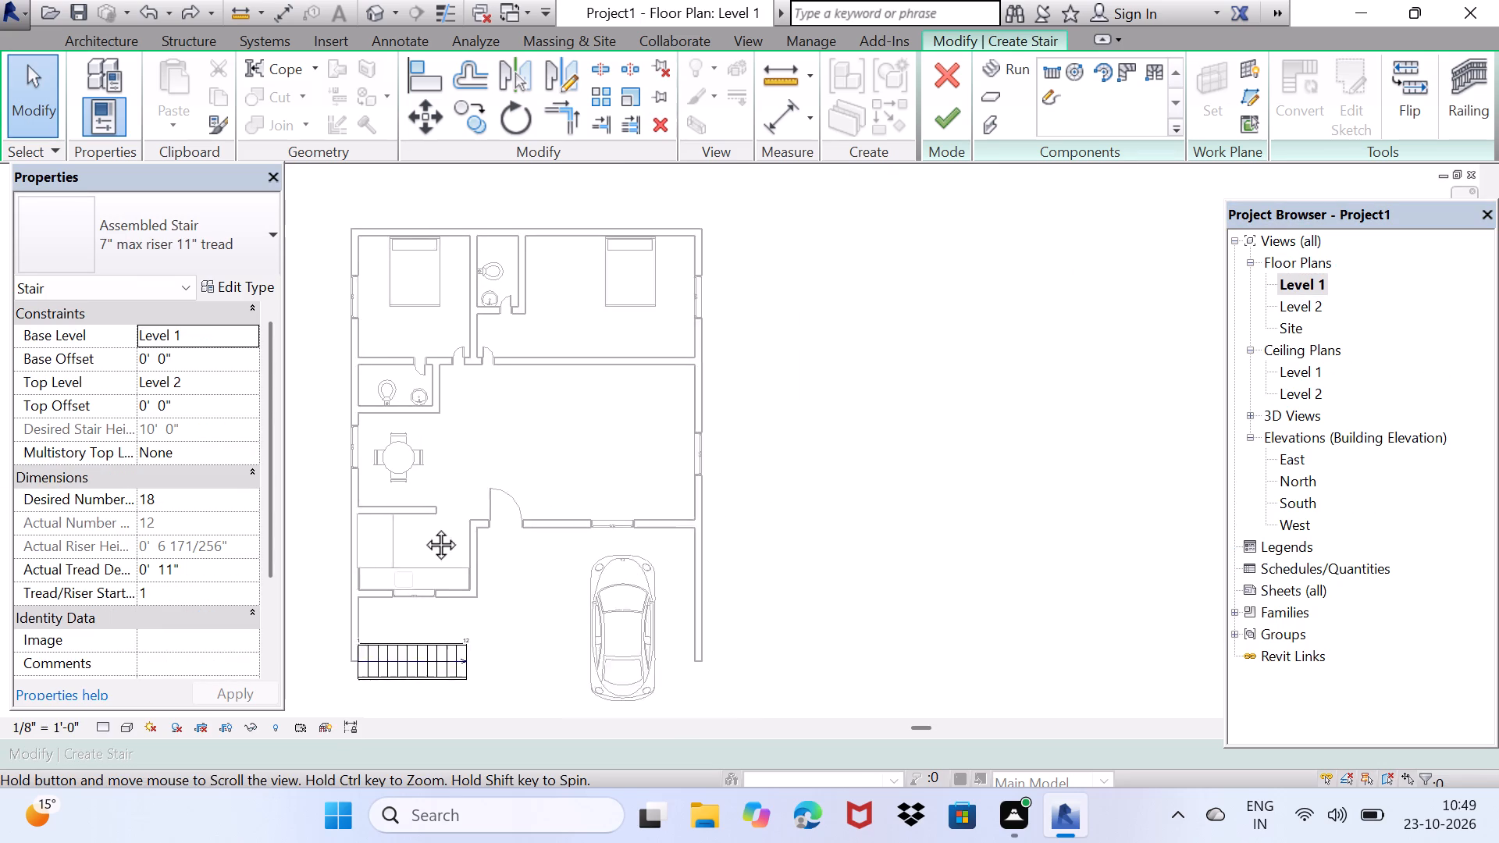
# Cancel the stair creation and discard the 12-riser run in front of the kitchen.
pyautogui.moveTo(423, 527); pyautogui.dragTo(427, 546, button='middle')
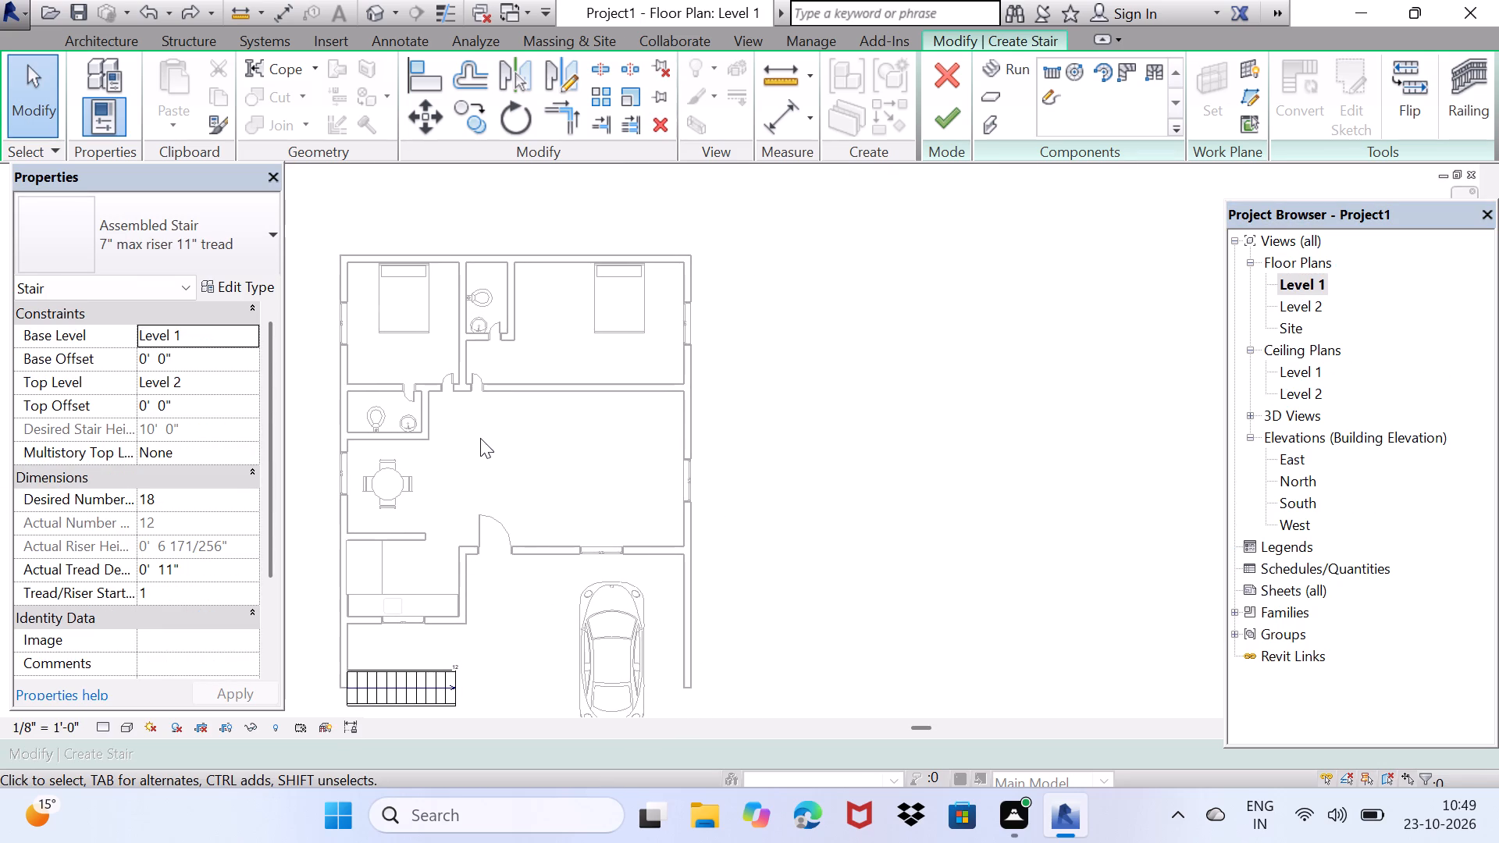
pyautogui.moveTo(479, 446); pyautogui.dragTo(634, 400, button='middle')
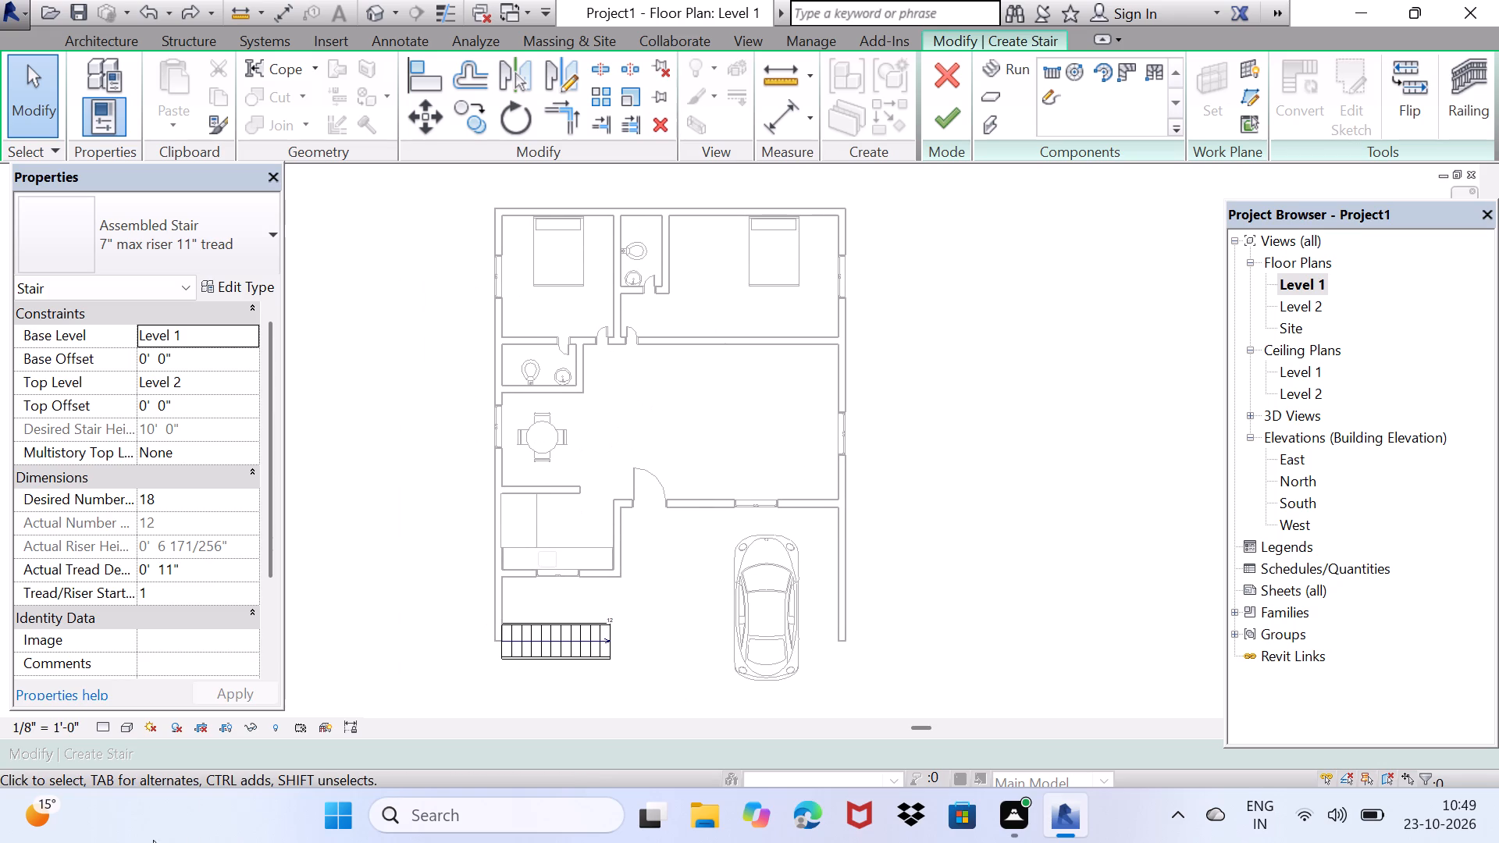
pyautogui.click(126, 735)
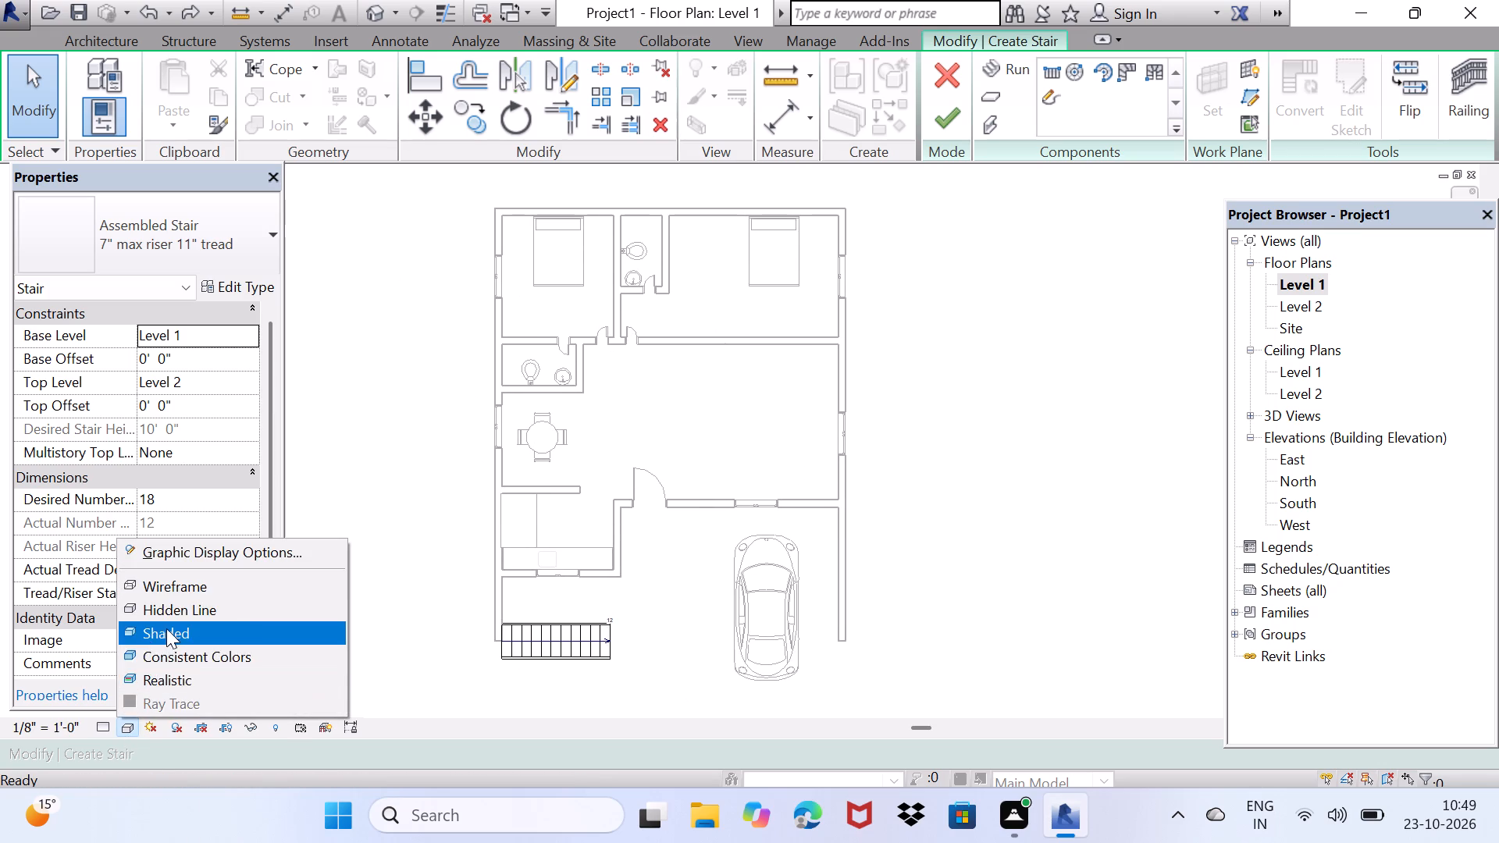
pyautogui.click(167, 628)
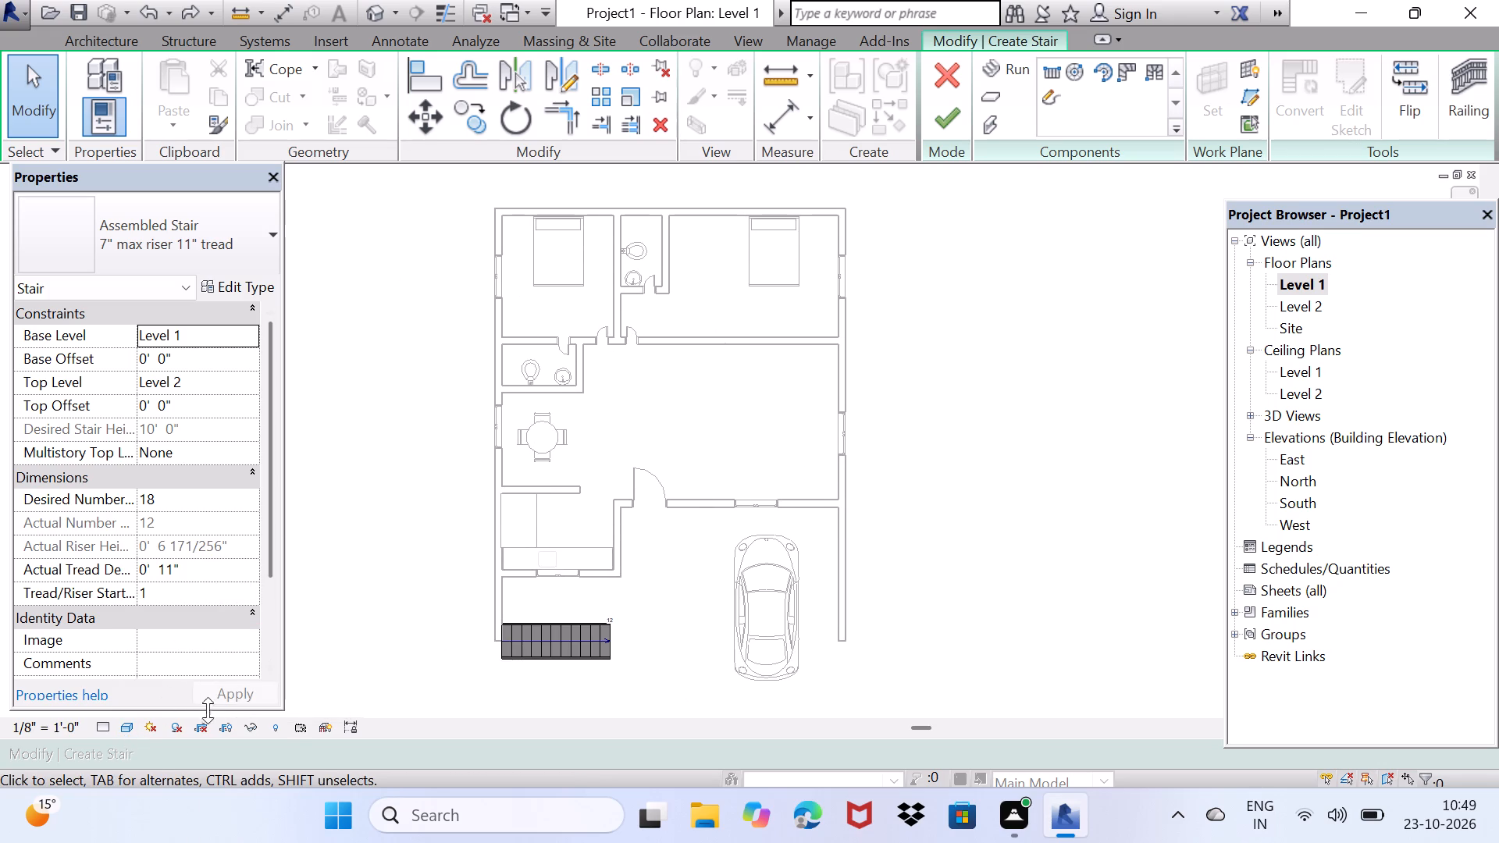
pyautogui.click(496, 516)
pyautogui.click(507, 510)
pyautogui.click(952, 76)
pyautogui.click(814, 432)
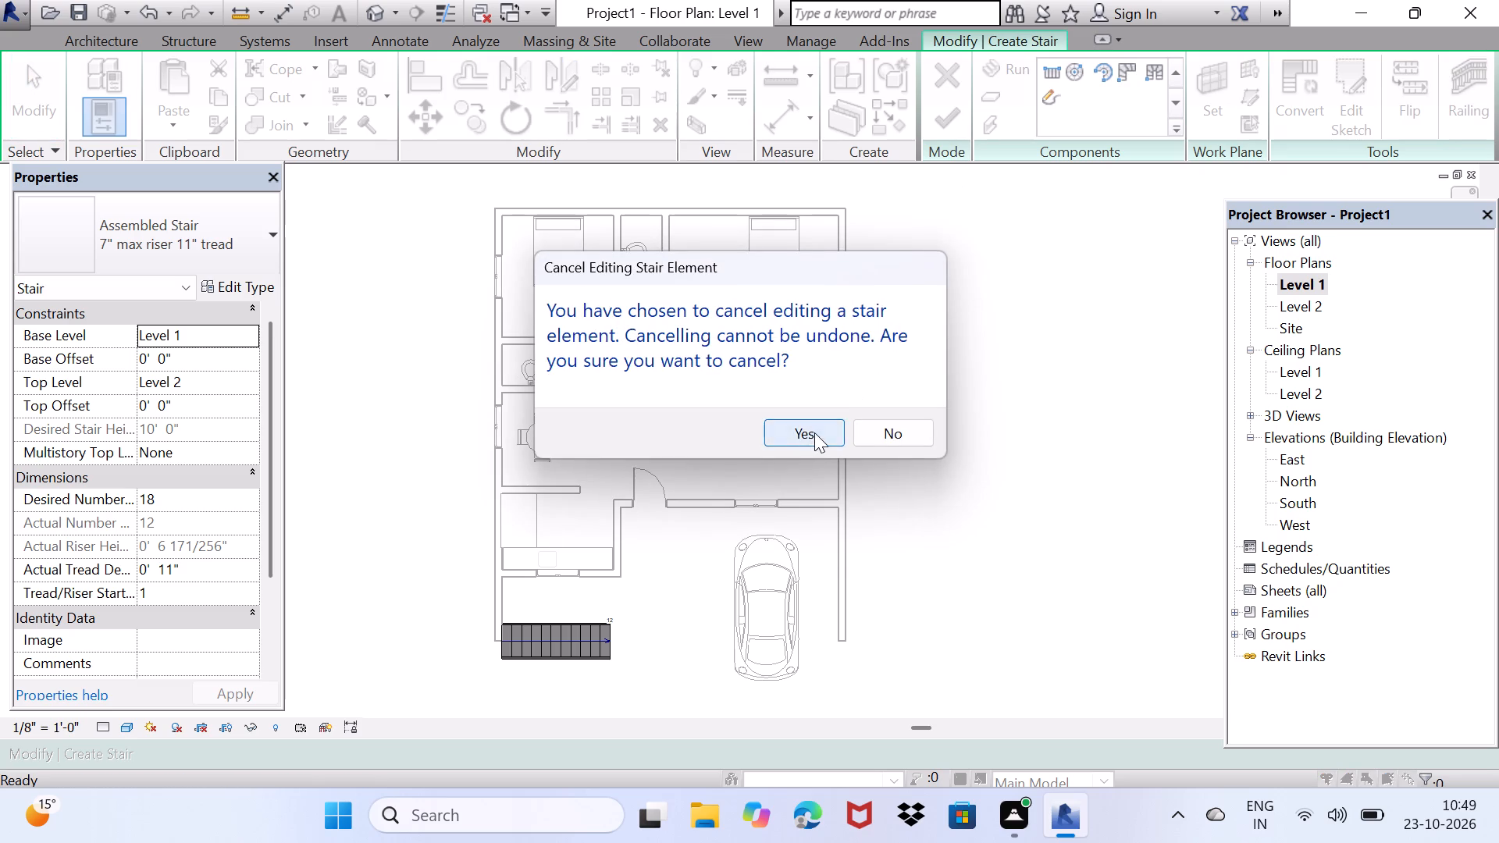
# Set the Level 1 floor plan's visual style to Shaded and dismiss the save reminder without saving.
pyautogui.click(595, 494)
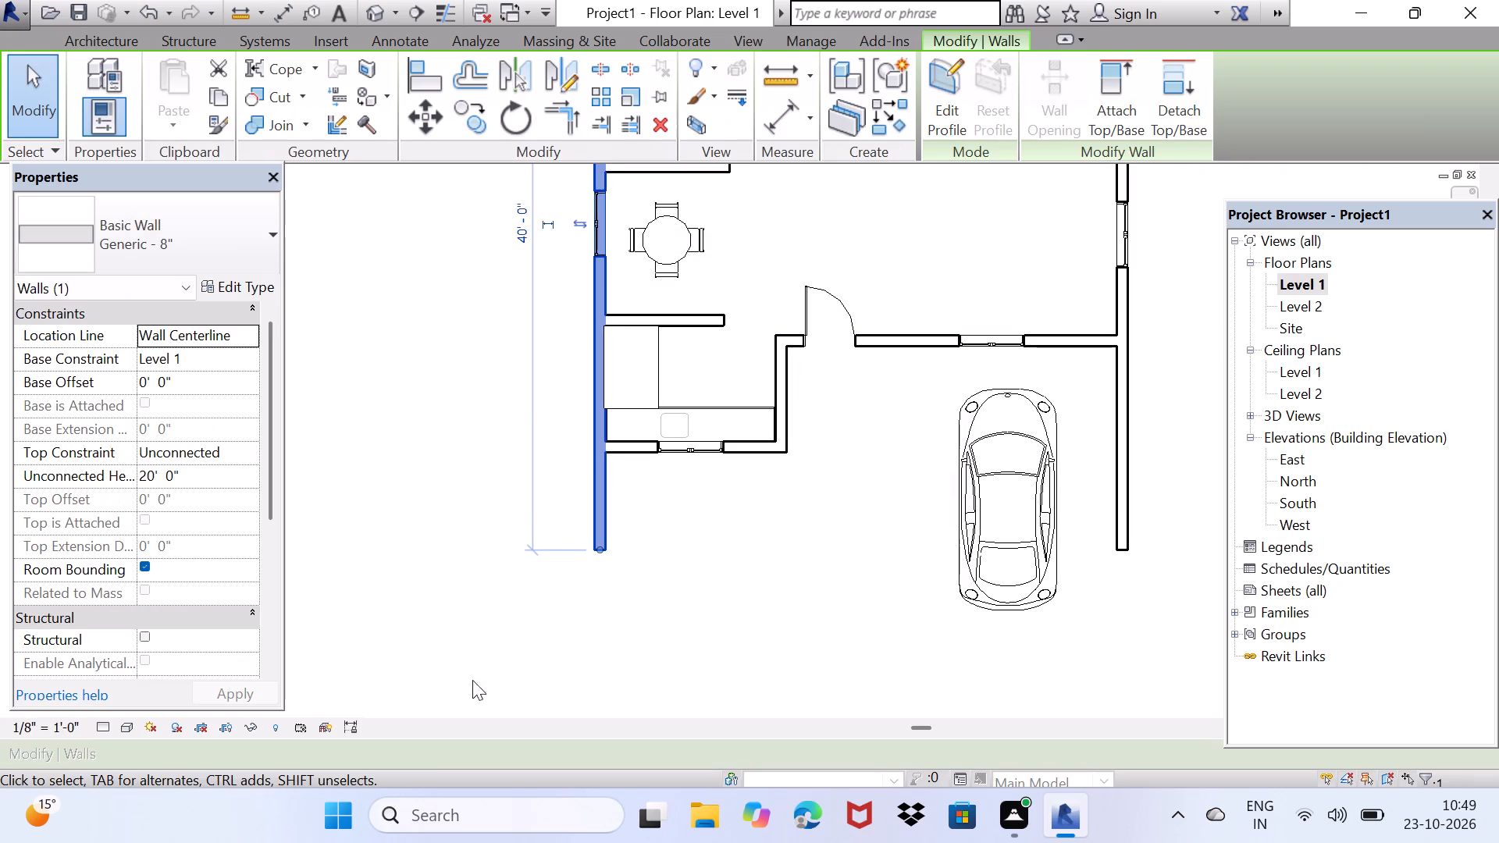
pyautogui.click(119, 727)
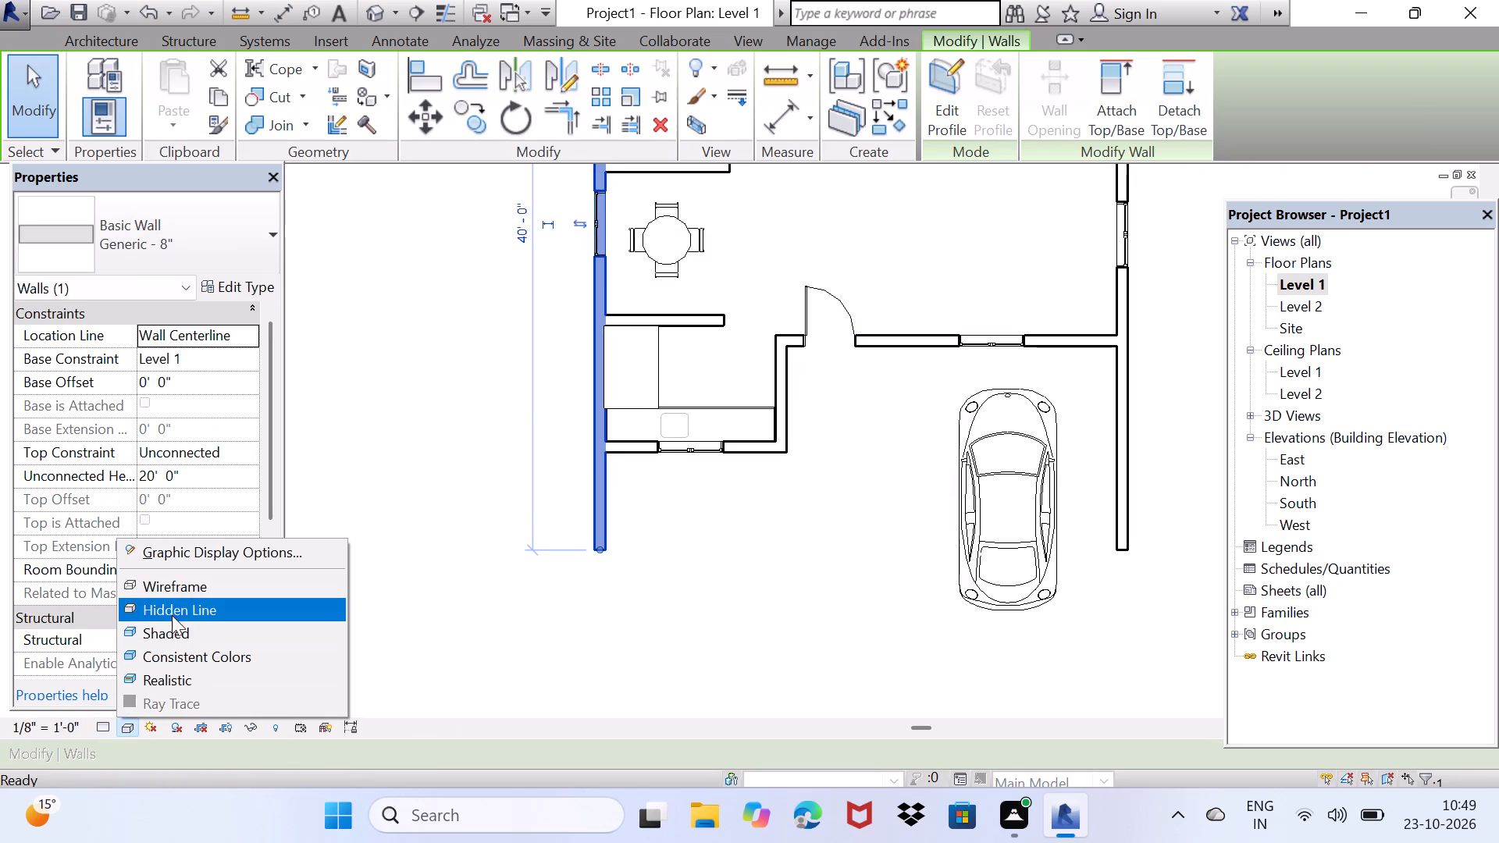
pyautogui.click(174, 642)
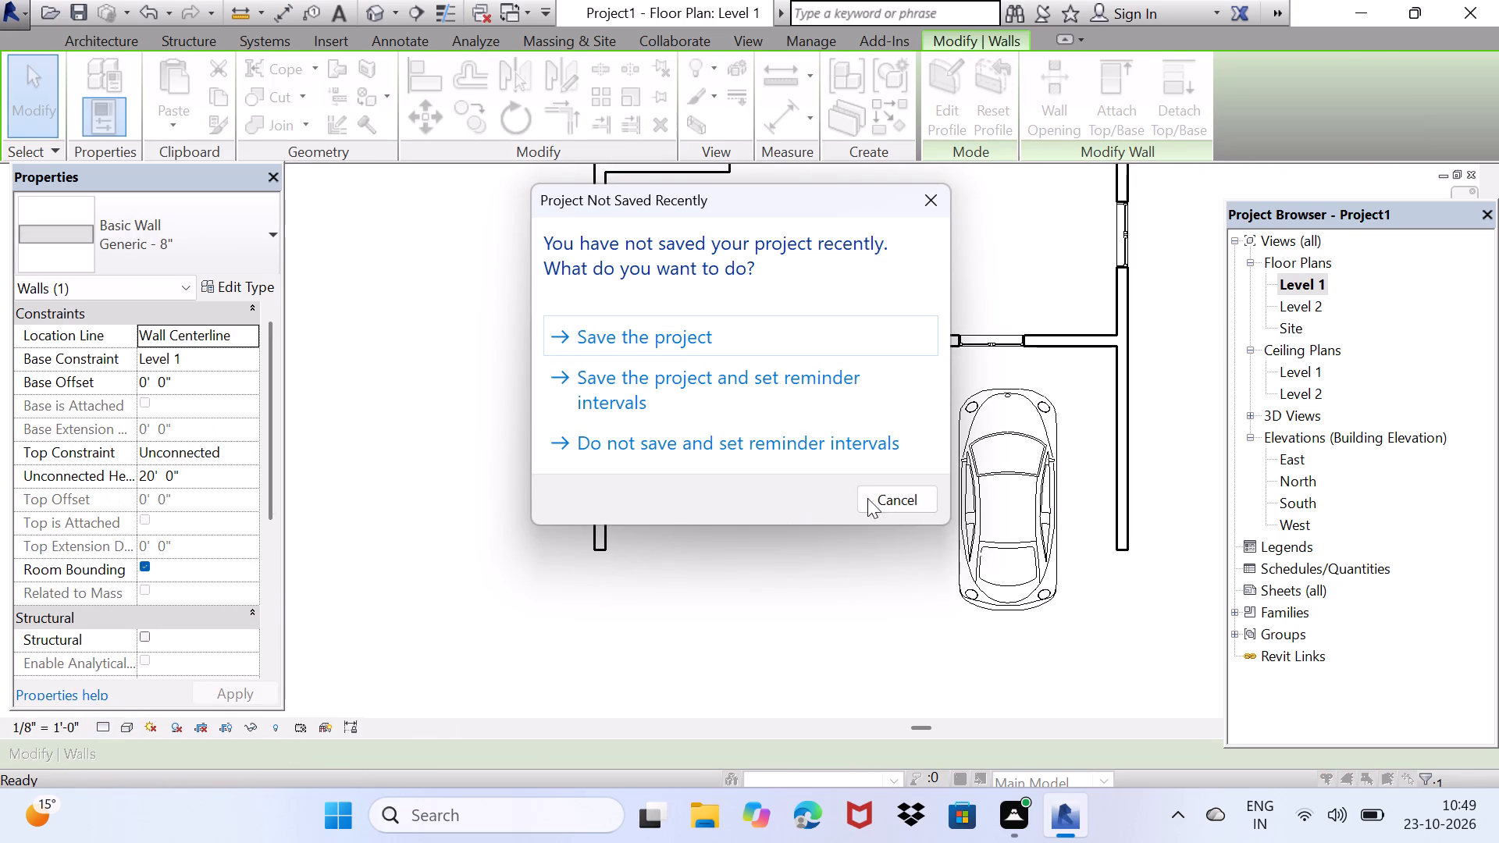
pyautogui.click(885, 510)
# Start a roof by footprint with Level 2 as its base level and set the overhang to 0' 1".
pyautogui.scroll(-3, 720, 493)
pyautogui.moveTo(709, 498); pyautogui.dragTo(554, 568, button='middle')
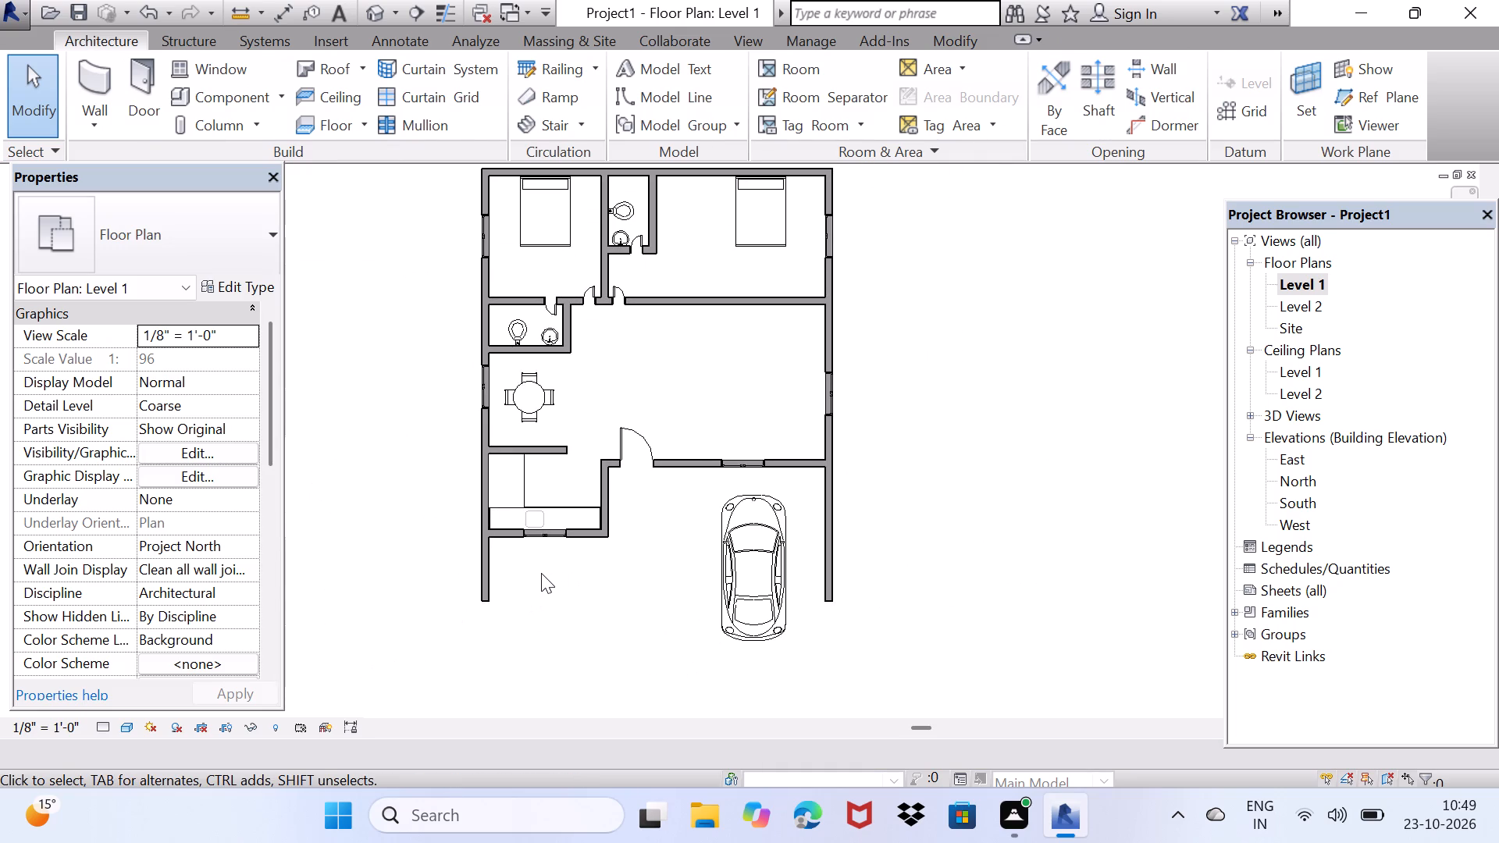
pyautogui.scroll(-1, 543, 571)
pyautogui.moveTo(690, 543); pyautogui.dragTo(698, 556, button='middle')
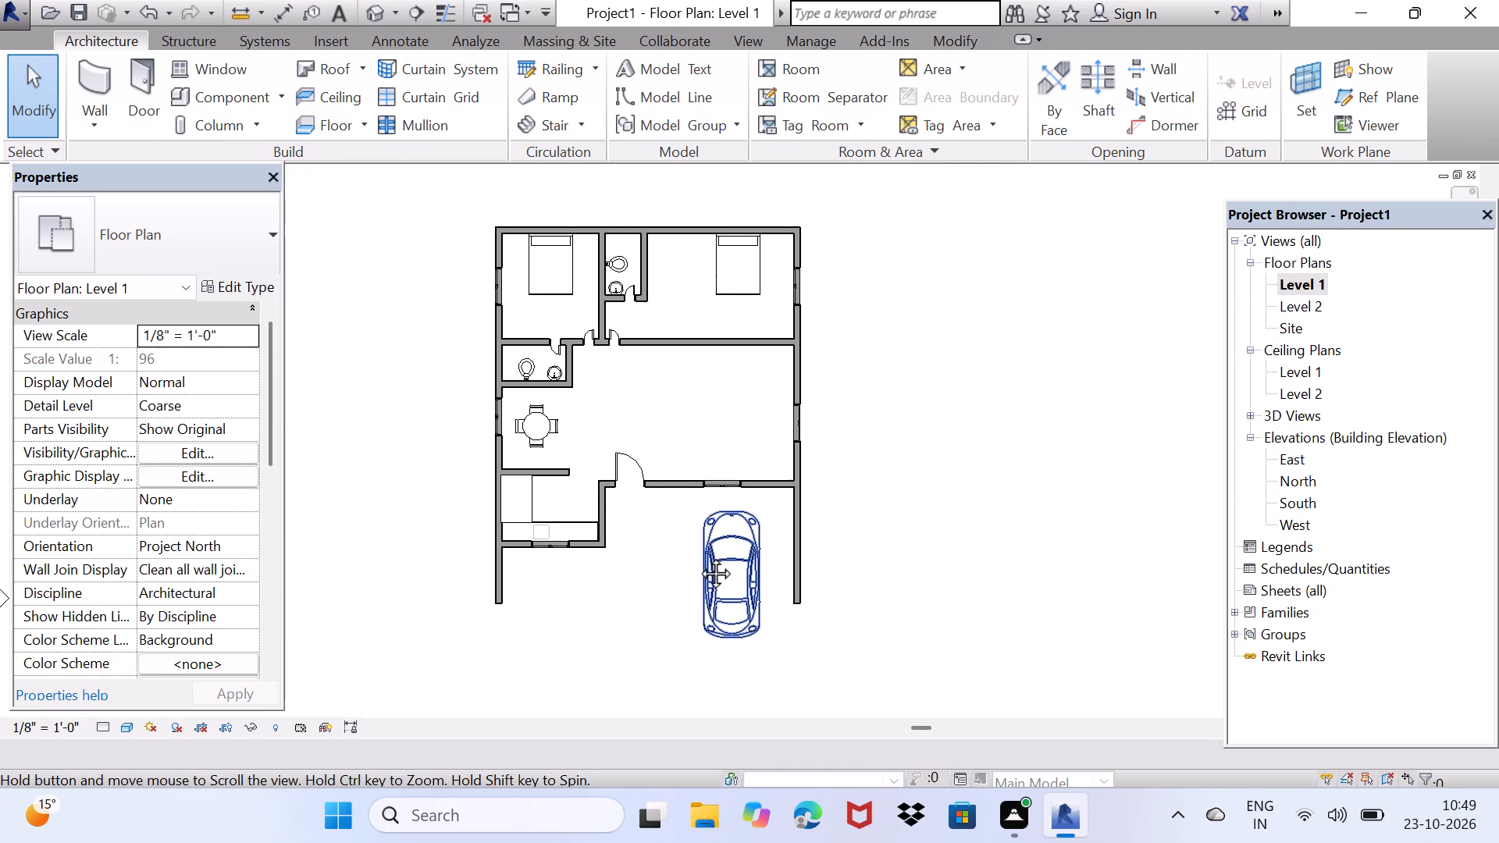
pyautogui.moveTo(698, 556); pyautogui.dragTo(700, 557, button='middle')
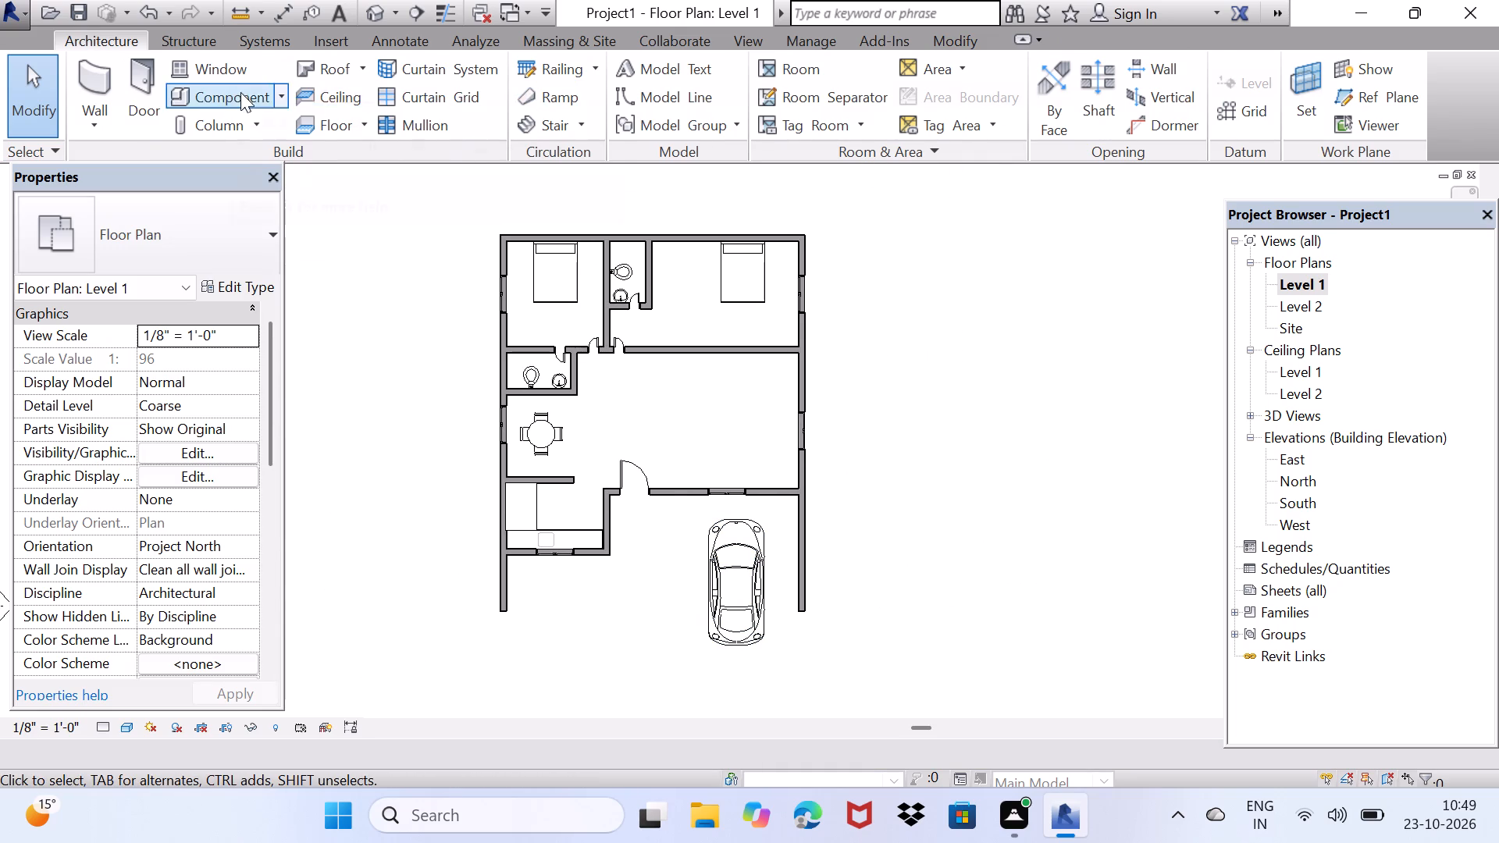
pyautogui.click(362, 67)
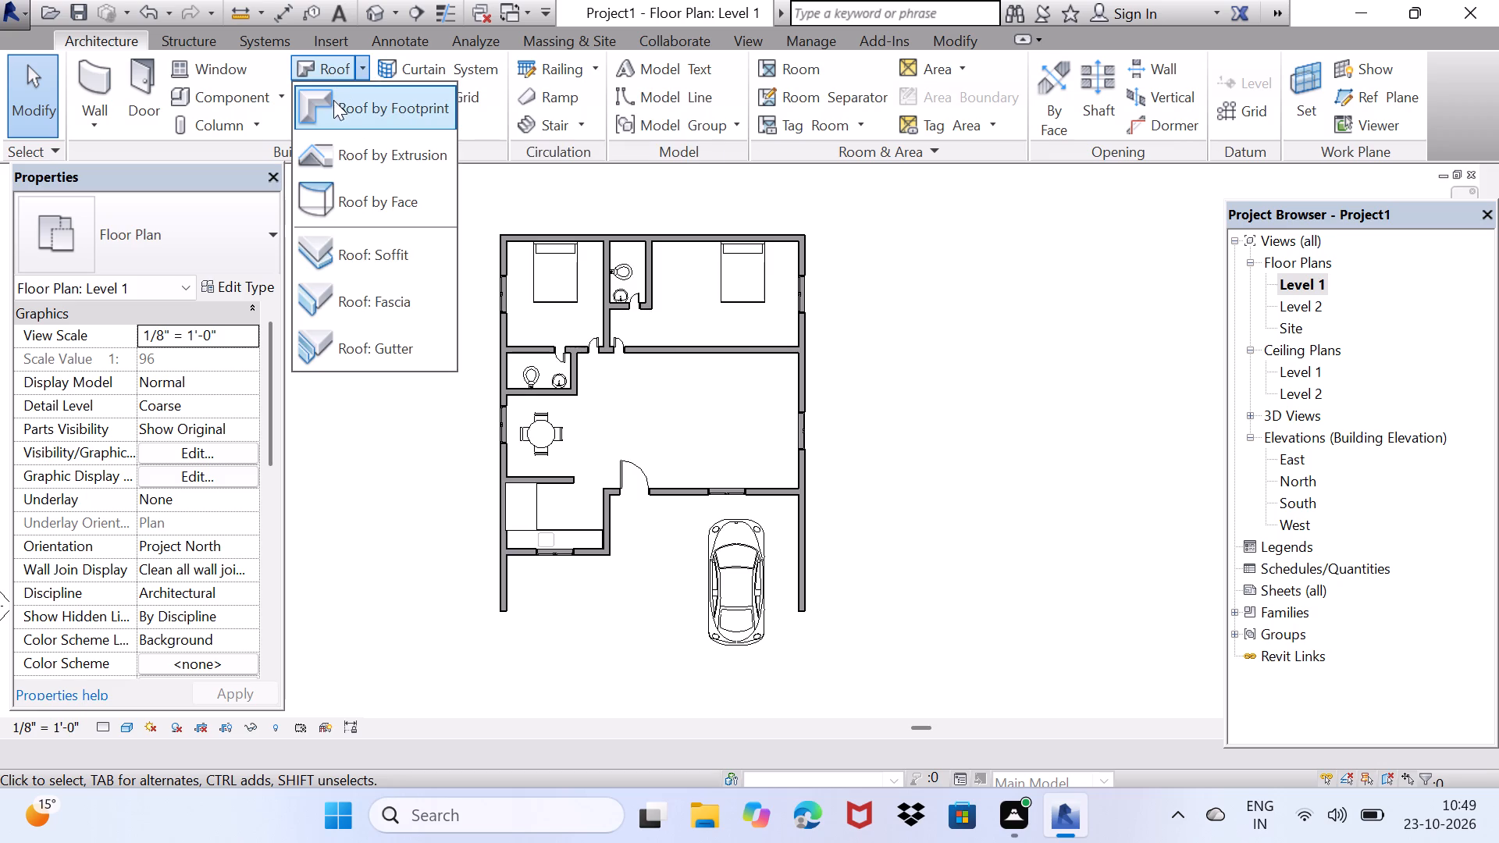
pyautogui.click(324, 72)
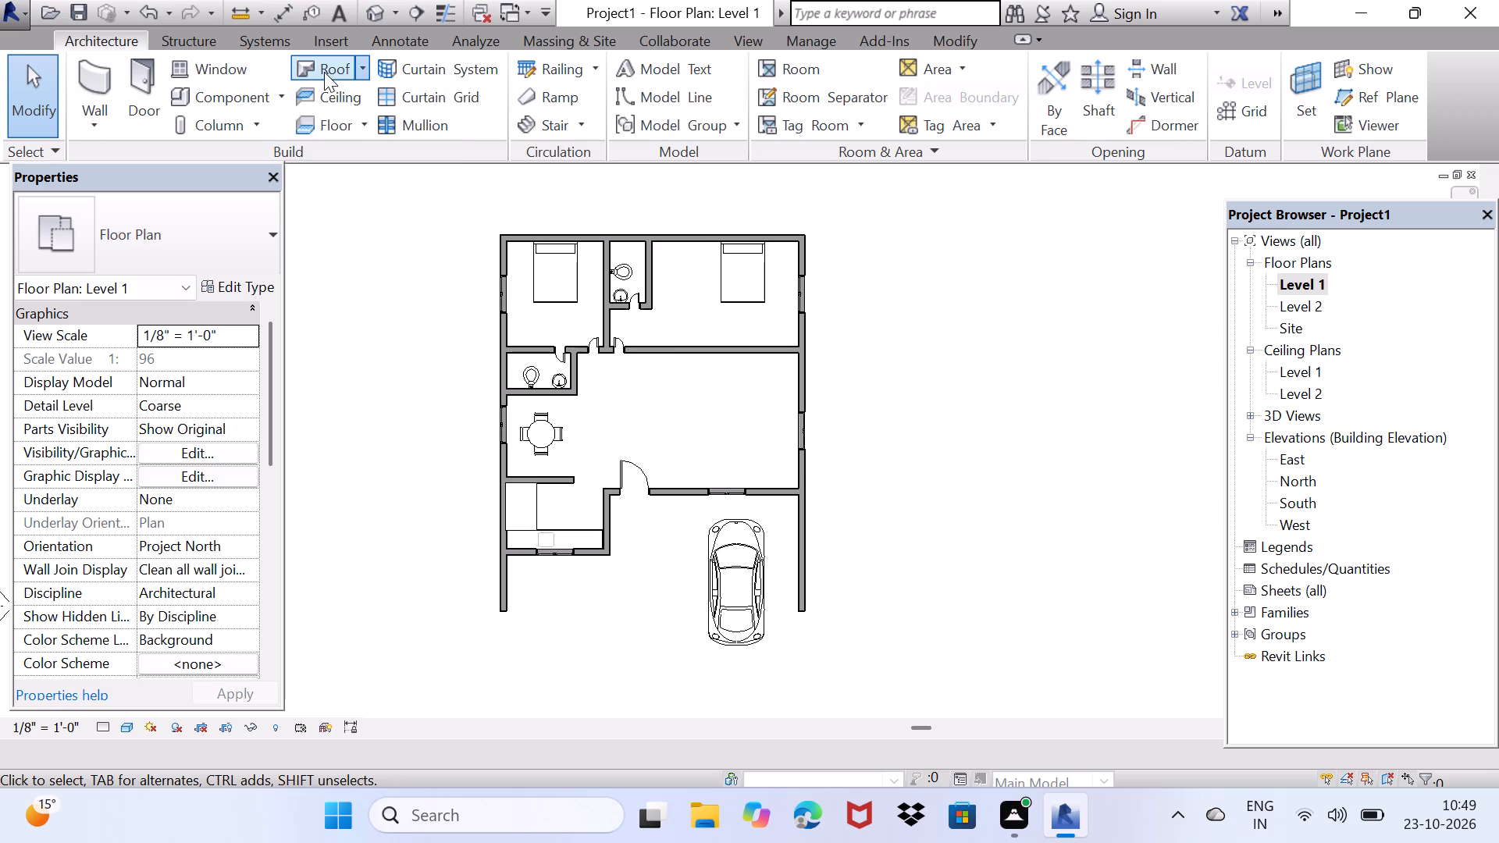
pyautogui.click(735, 450)
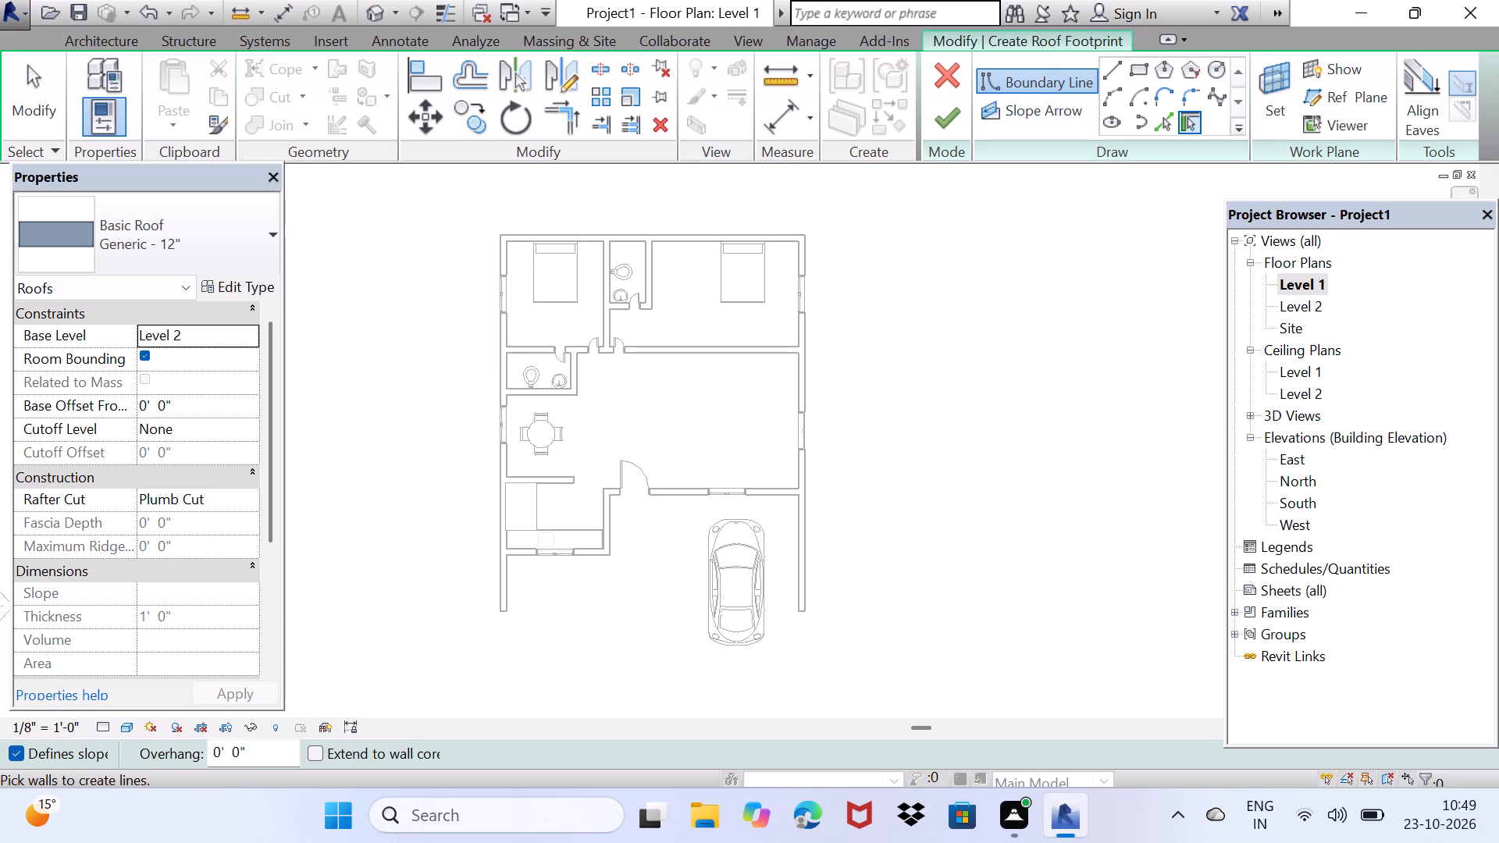
pyautogui.click(271, 753)
pyautogui.press('BackSpace')
pyautogui.press('BackSpace')
pyautogui.press('BackSpace')
pyautogui.press('BackSpace')
pyautogui.press('BackSpace')
pyautogui.press('BackSpace')
pyautogui.press('BackSpace')
pyautogui.press('BackSpace')
pyautogui.press('BackSpace')
pyautogui.press('1')
pyautogui.hotkey('shift', '"')
pyautogui.press('Return')
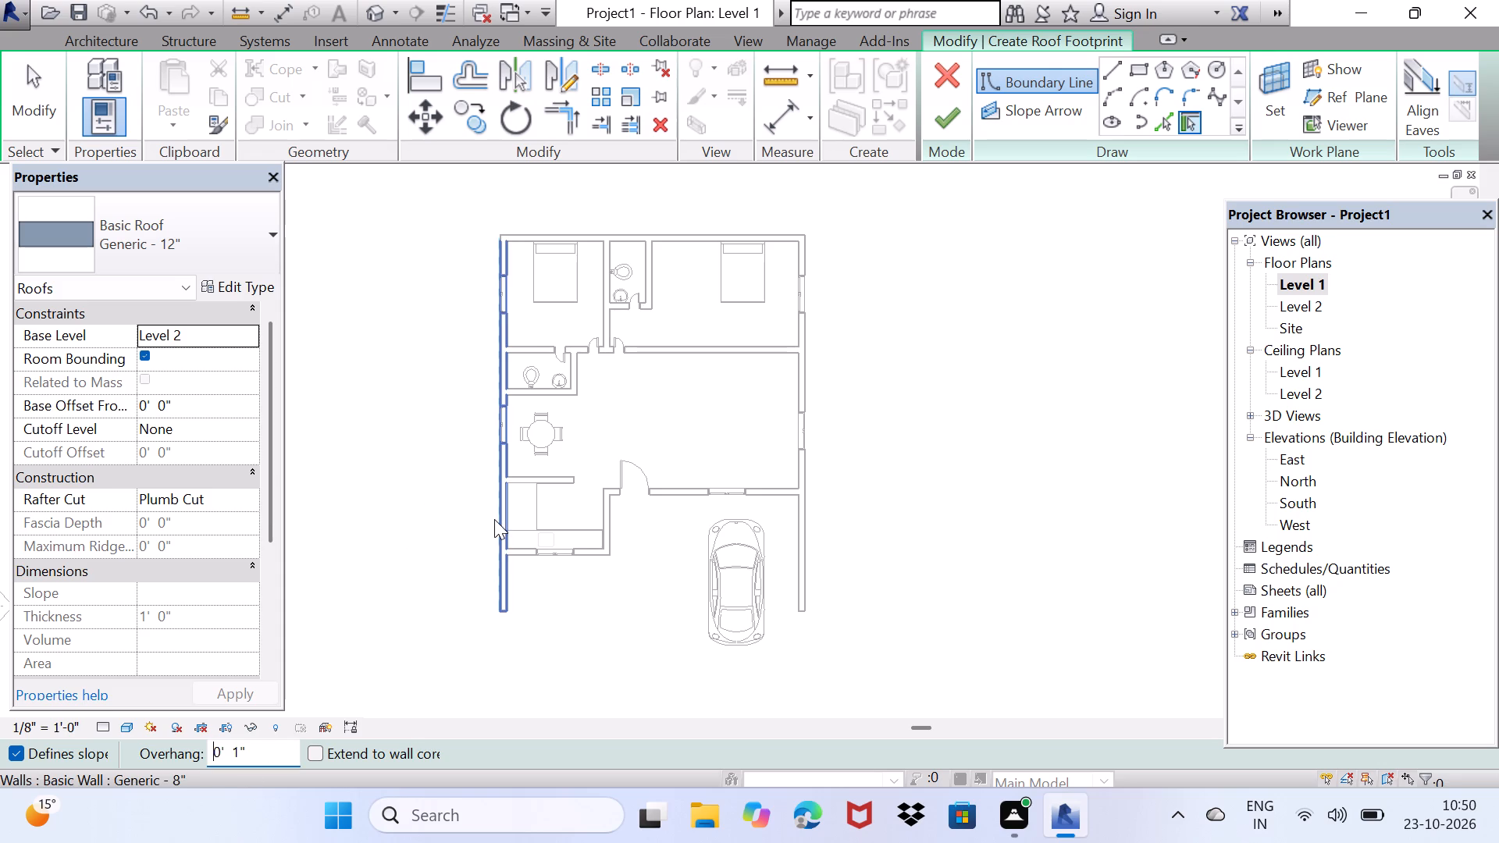
# Add sloped roof boundary lines along the house's left, rear and right exterior walls.
pyautogui.click(494, 519)
pyautogui.scroll(8, 493, 468)
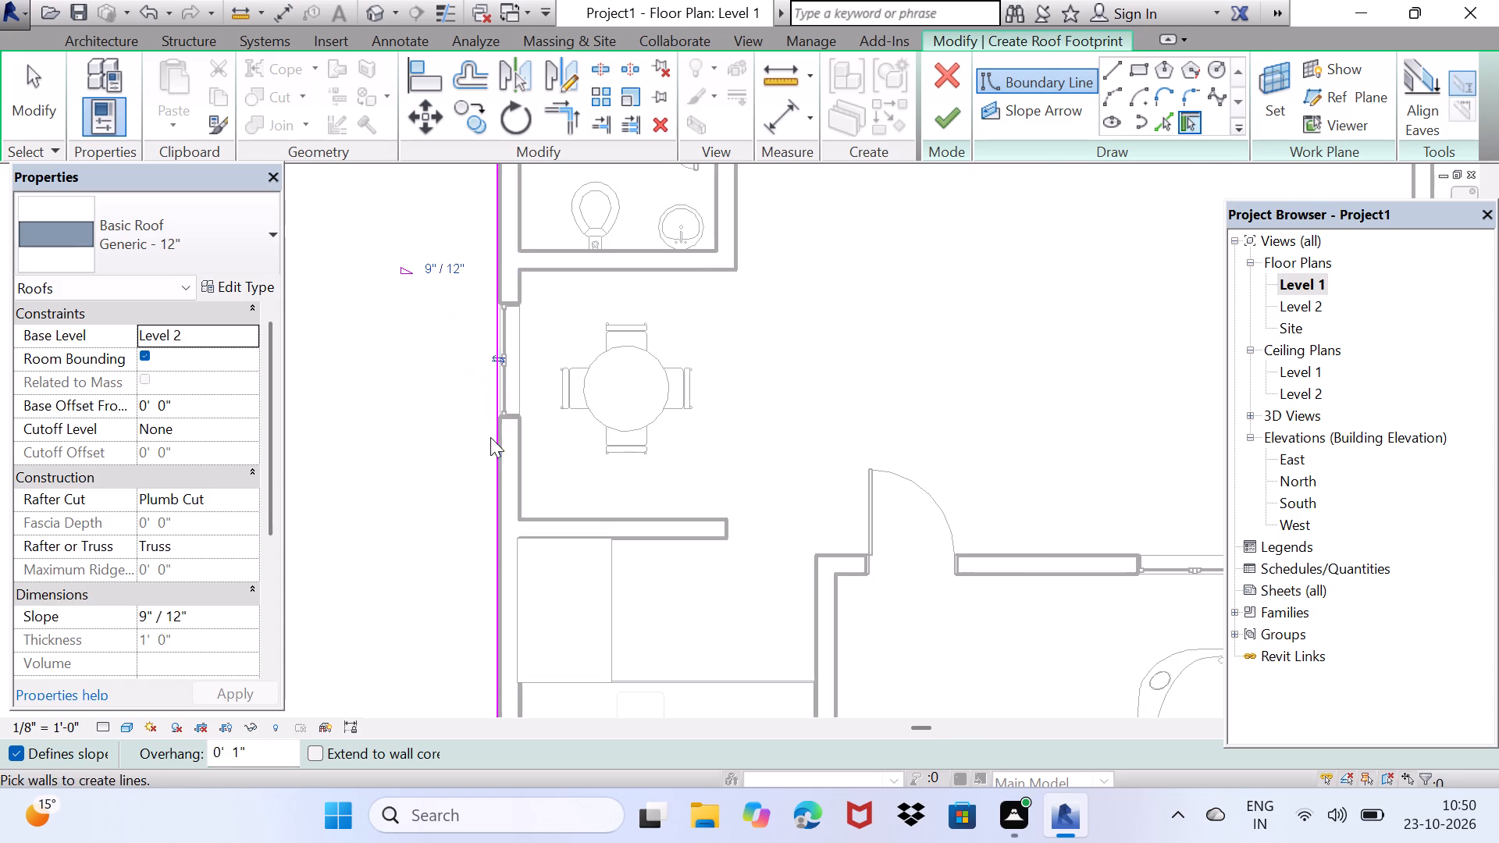
pyautogui.scroll(1, 488, 436)
pyautogui.moveTo(514, 393); pyautogui.dragTo(364, 670, button='middle')
pyautogui.scroll(-4, 490, 151)
pyautogui.scroll(-3, 415, 264)
pyautogui.moveTo(415, 266); pyautogui.dragTo(322, 551, button='middle')
pyautogui.moveTo(379, 344); pyautogui.dragTo(485, 351, button='middle')
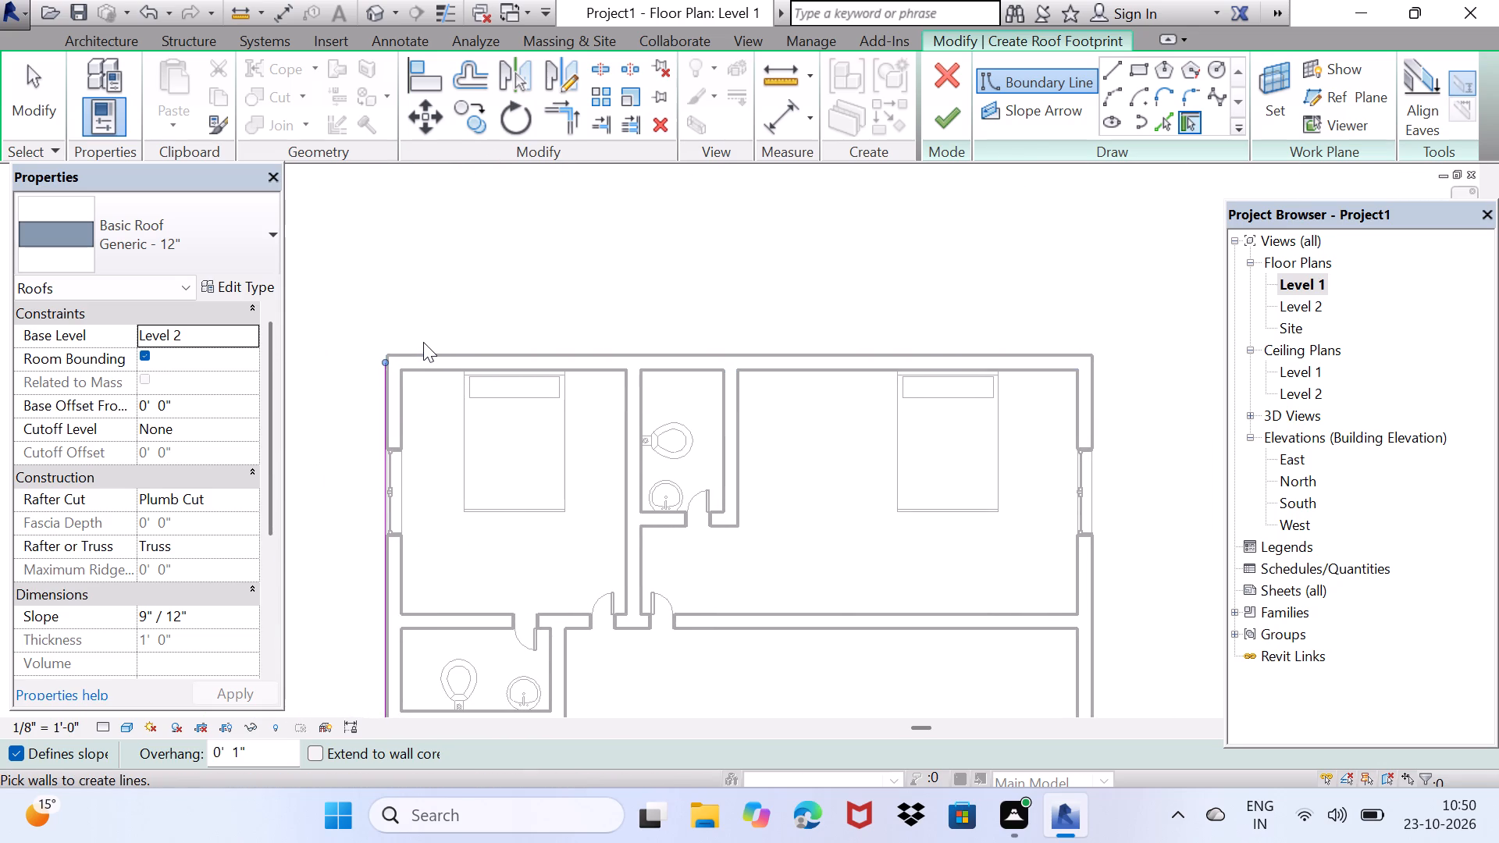
pyautogui.click(418, 351)
pyautogui.scroll(5, 417, 351)
pyautogui.scroll(-5, 575, 395)
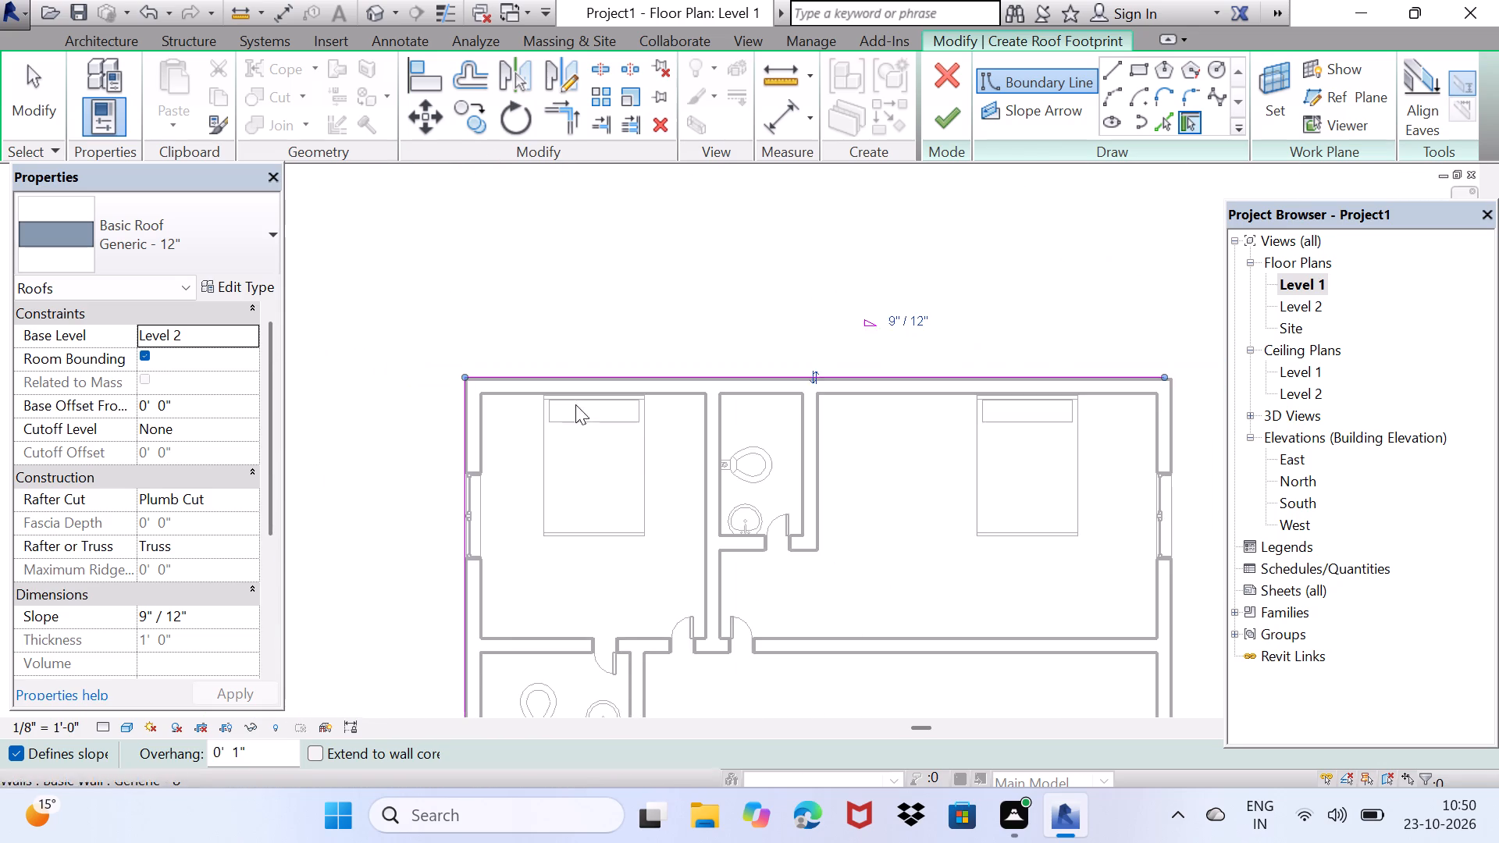
pyautogui.scroll(-3, 746, 525)
pyautogui.scroll(4, 1034, 486)
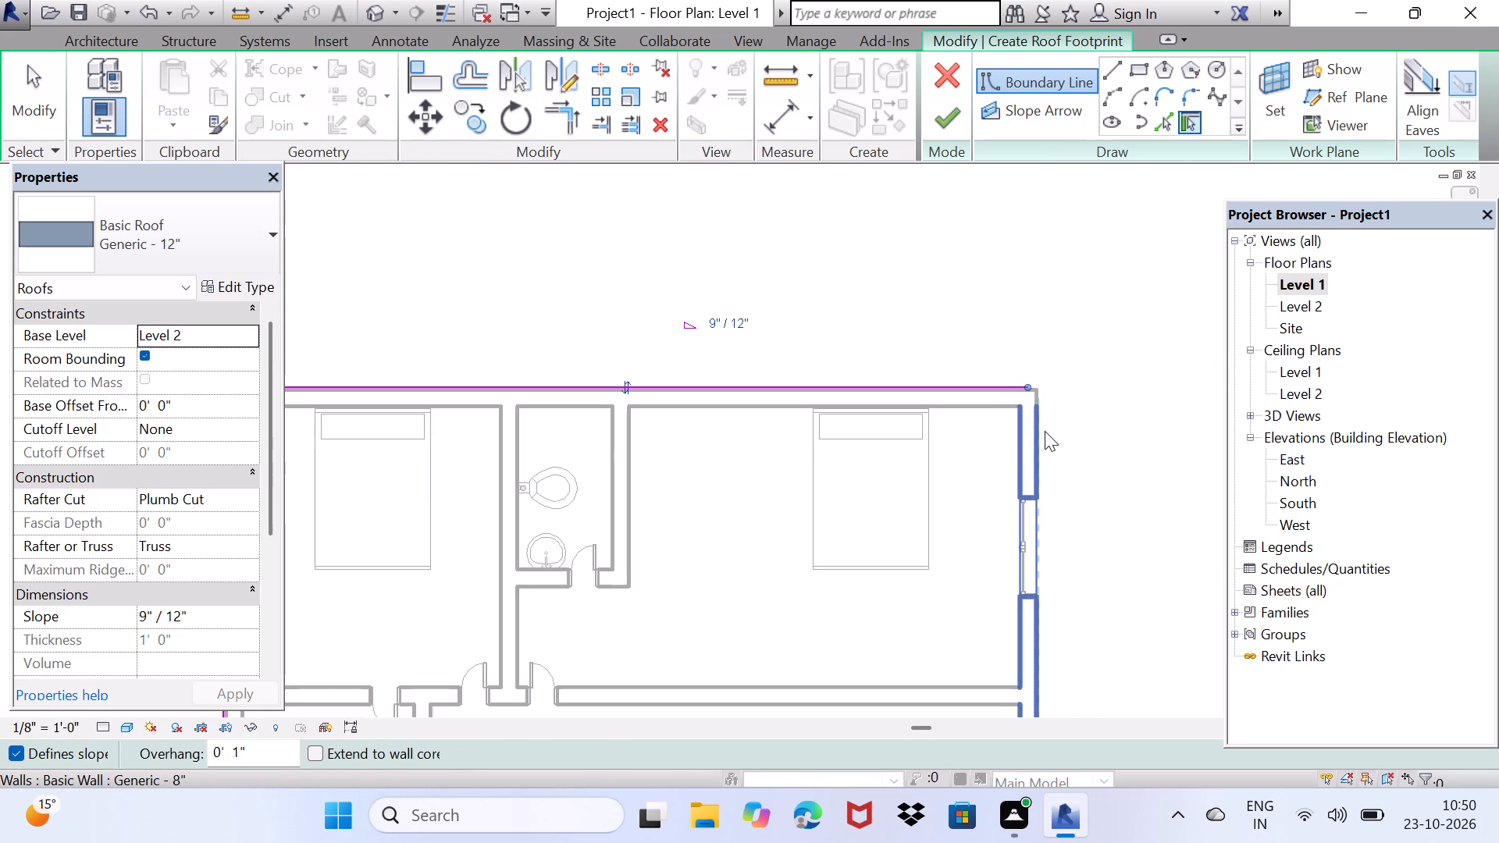
pyautogui.click(1045, 431)
pyautogui.scroll(1, 1048, 410)
pyautogui.scroll(-6, 1044, 441)
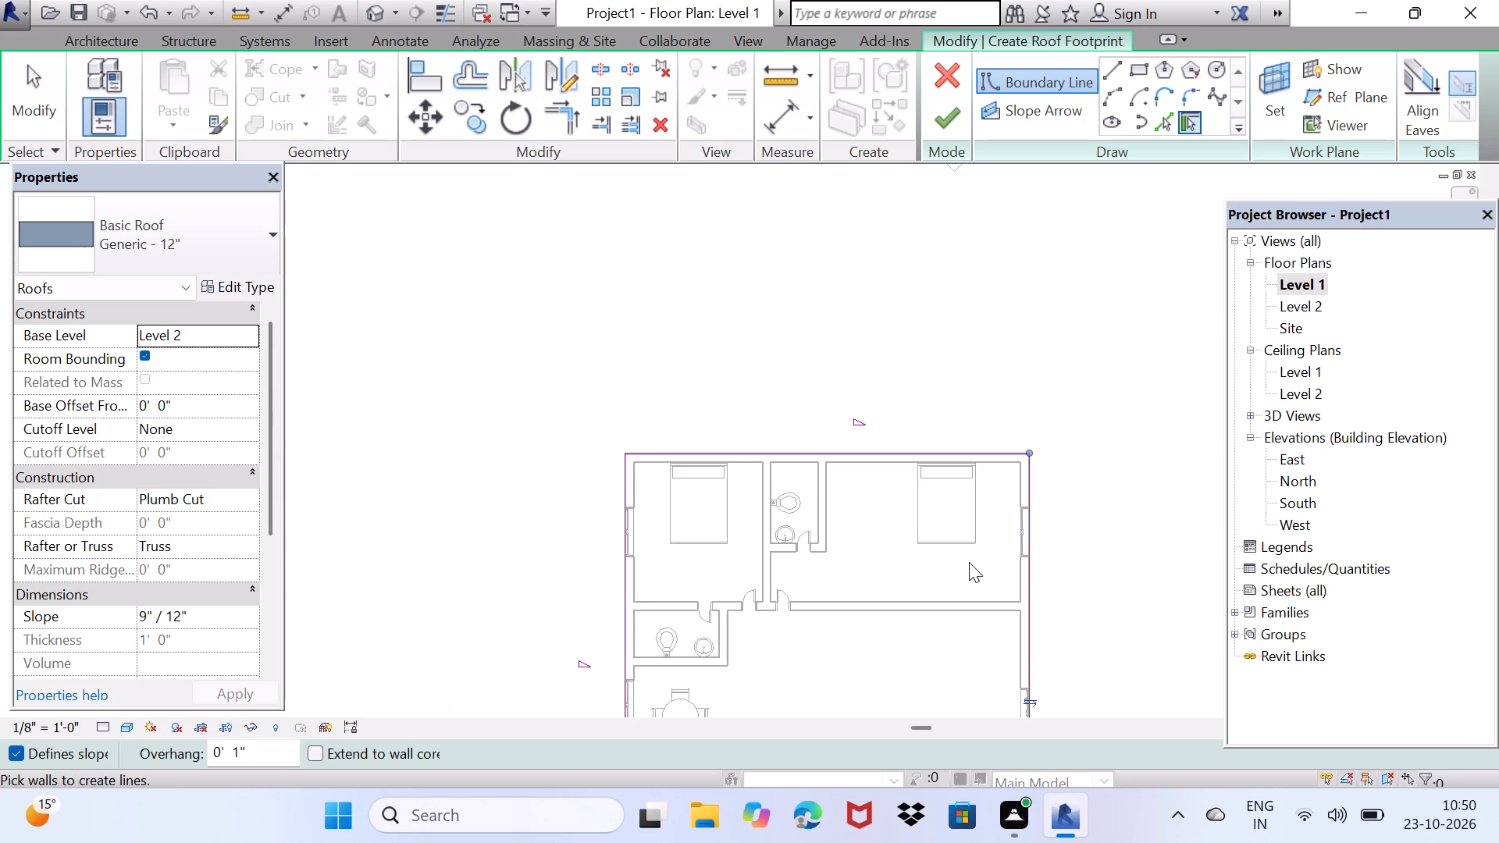
# Add roof boundary lines along the kitchen's front wall and the front wall beside the entrance door.
pyautogui.scroll(-1, 969, 562)
pyautogui.moveTo(969, 562); pyautogui.dragTo(912, 196, button='middle')
pyautogui.scroll(3, 727, 540)
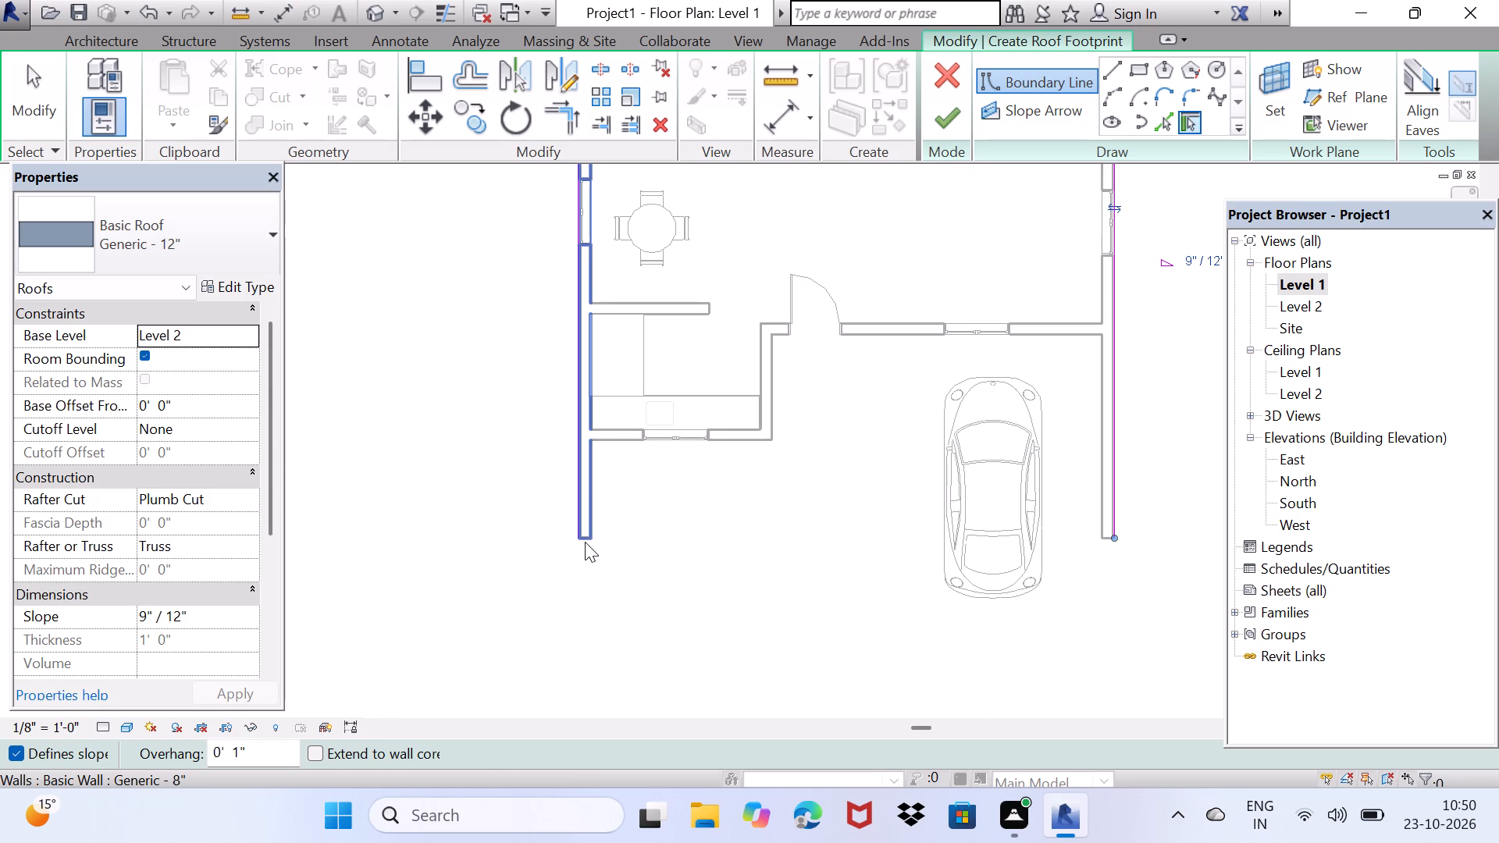
pyautogui.click(586, 542)
pyautogui.click(586, 540)
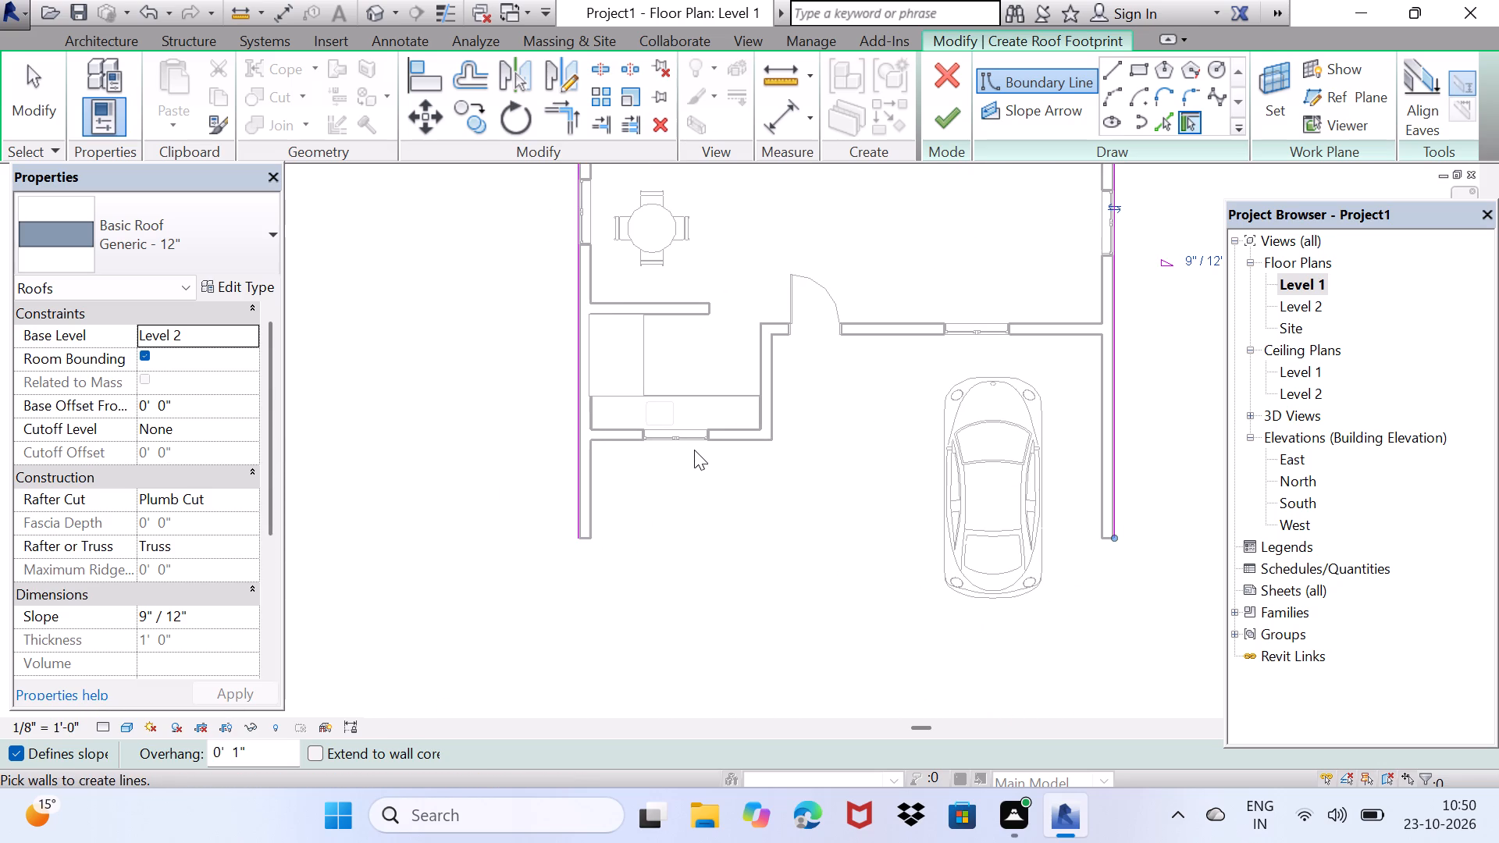
pyautogui.click(691, 445)
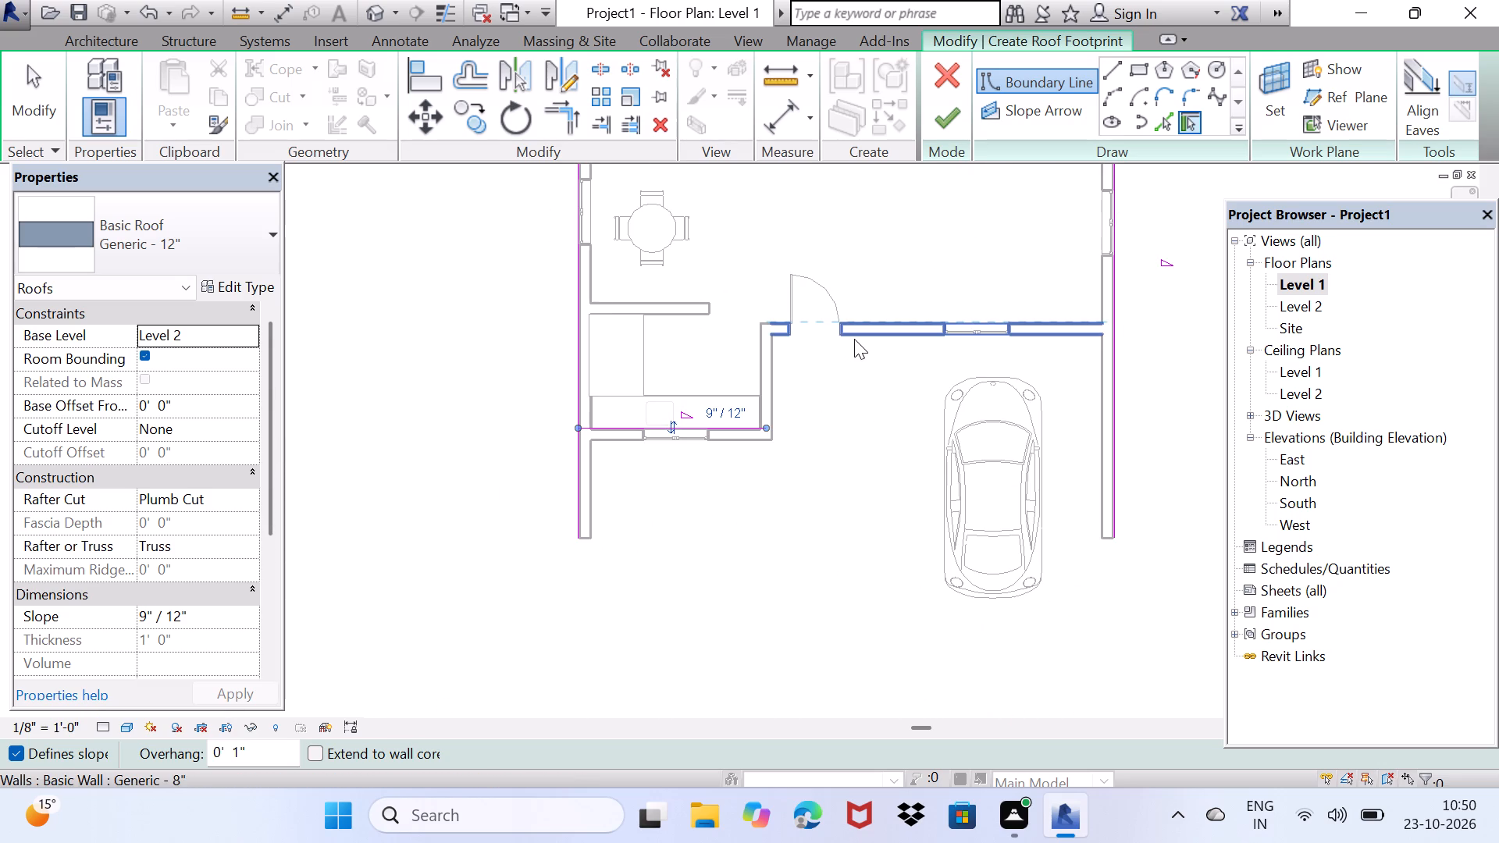
pyautogui.click(854, 339)
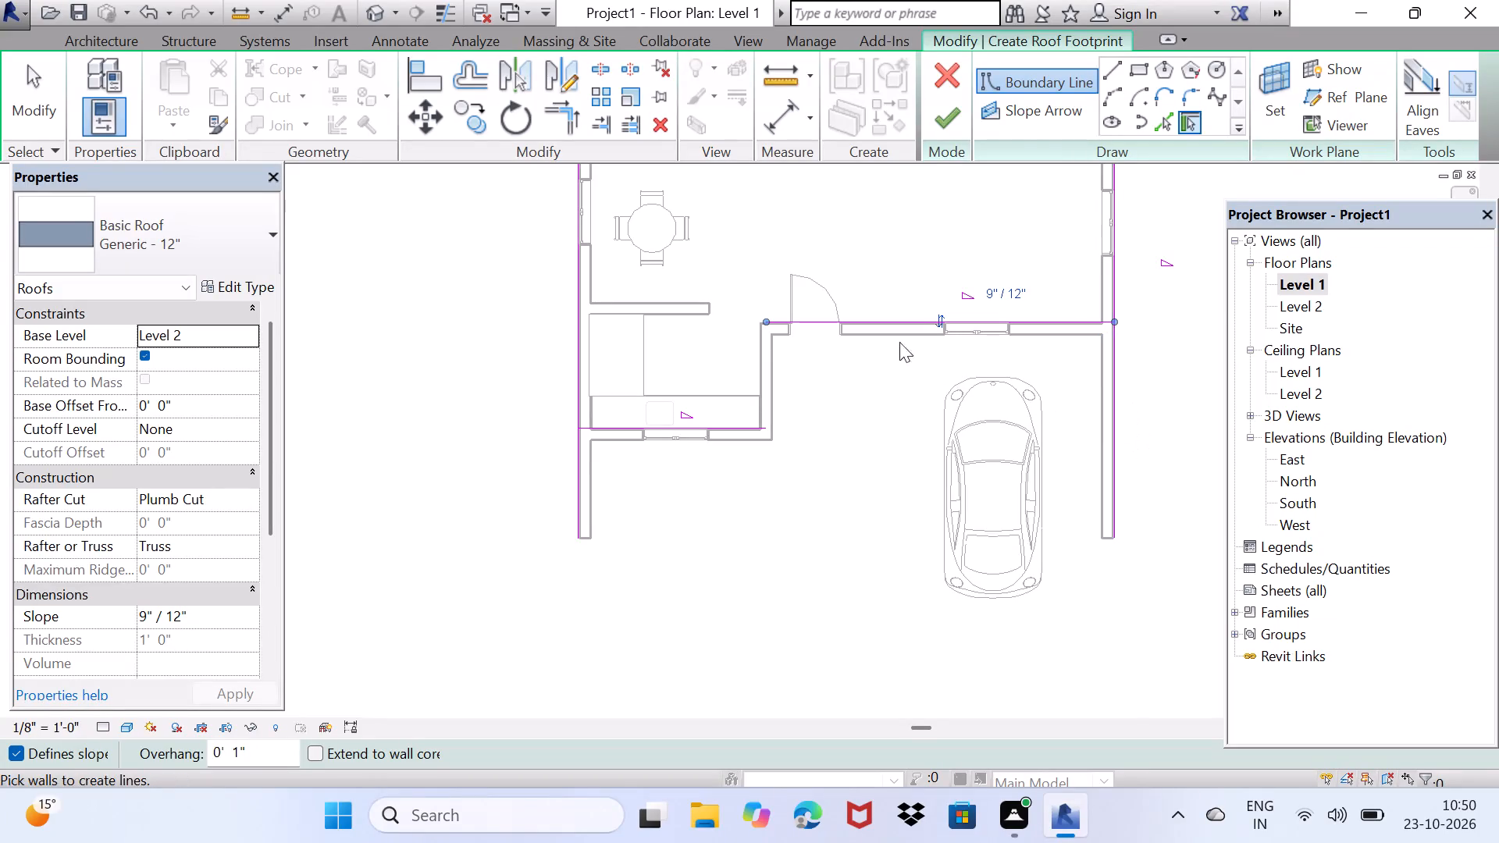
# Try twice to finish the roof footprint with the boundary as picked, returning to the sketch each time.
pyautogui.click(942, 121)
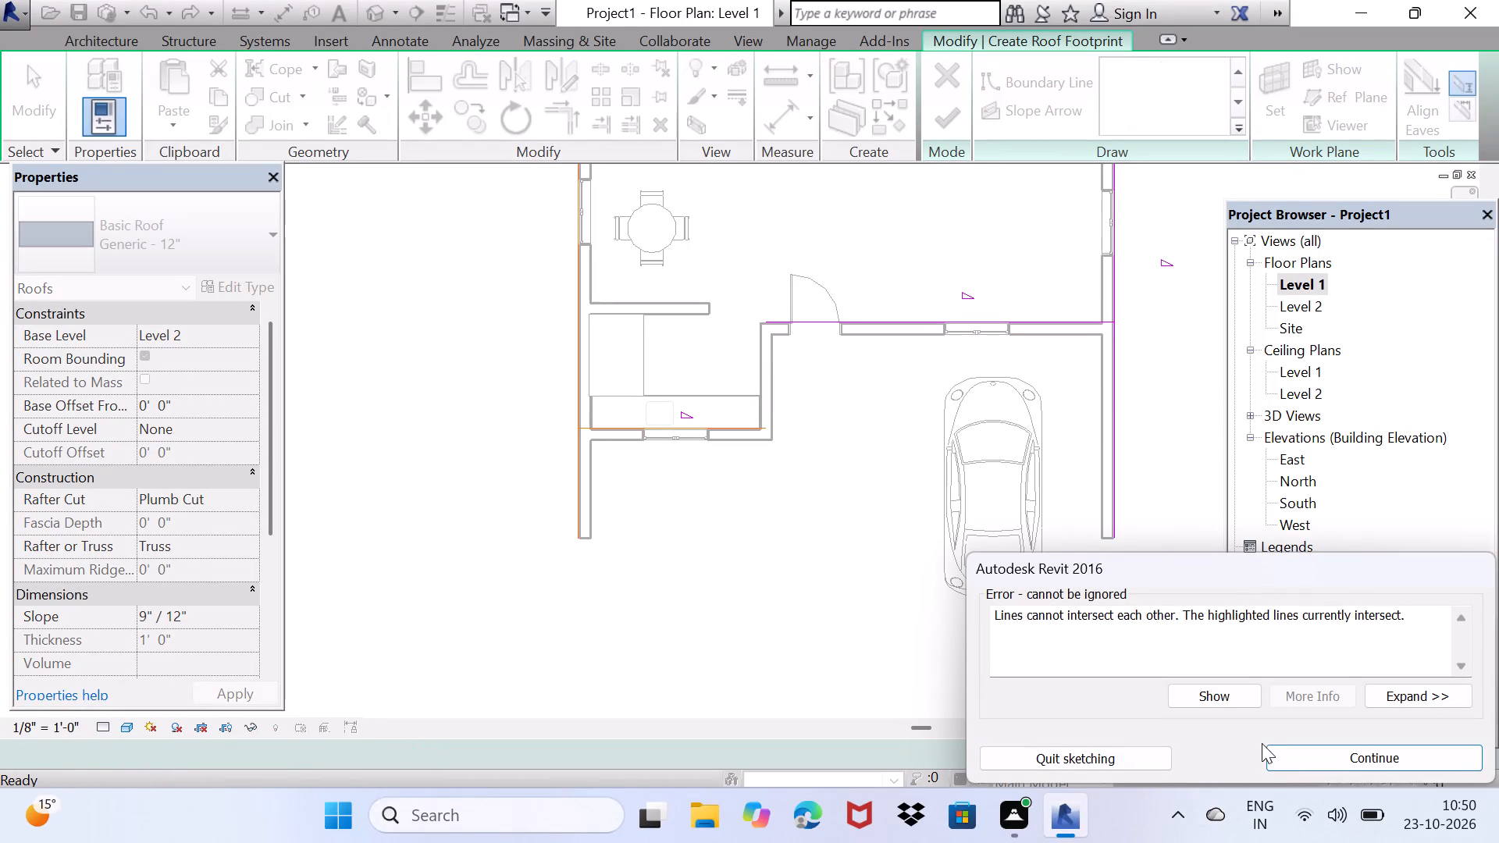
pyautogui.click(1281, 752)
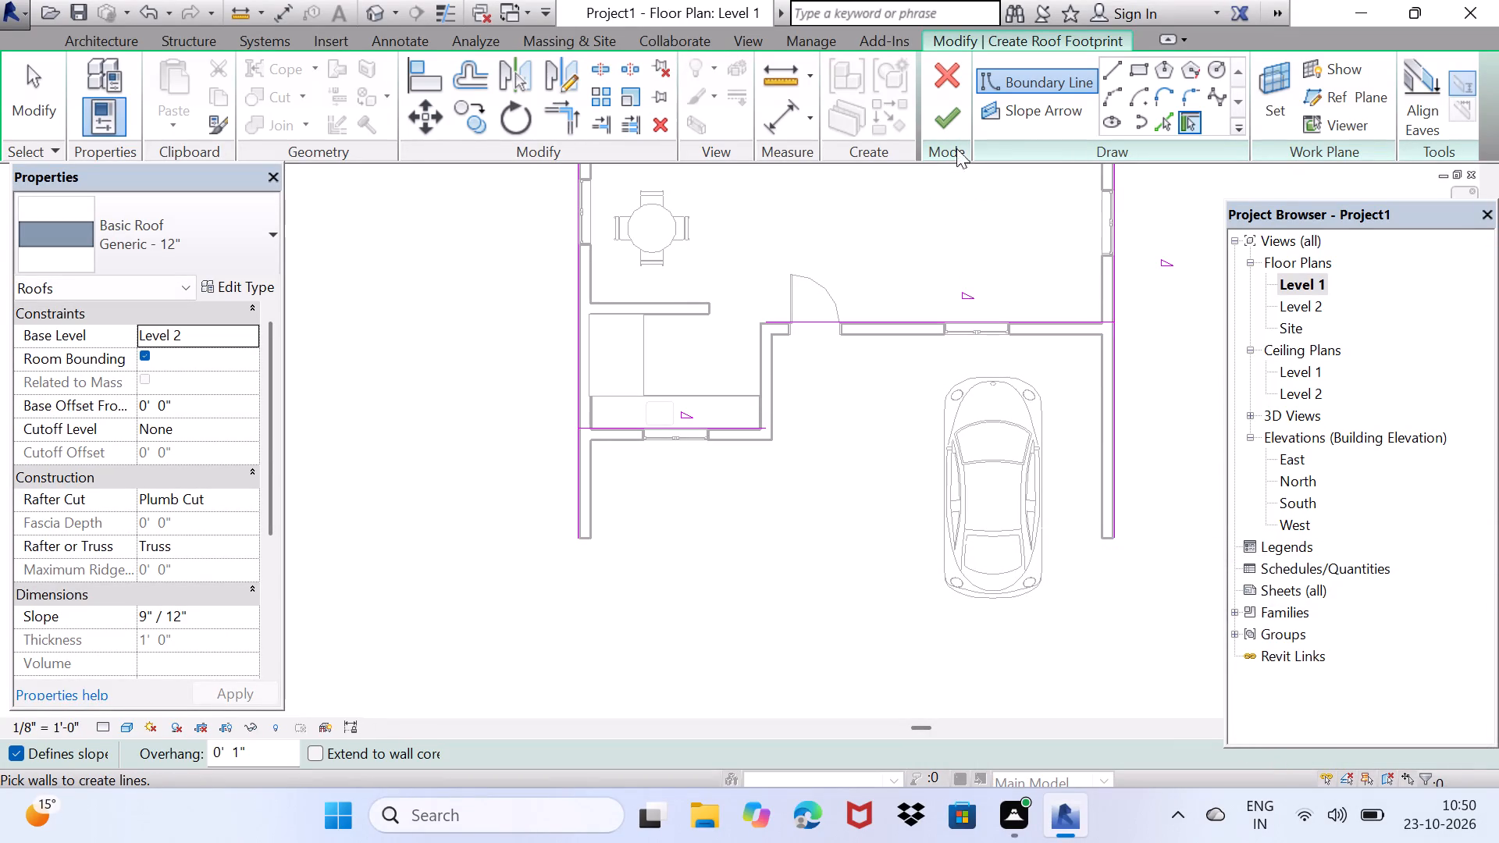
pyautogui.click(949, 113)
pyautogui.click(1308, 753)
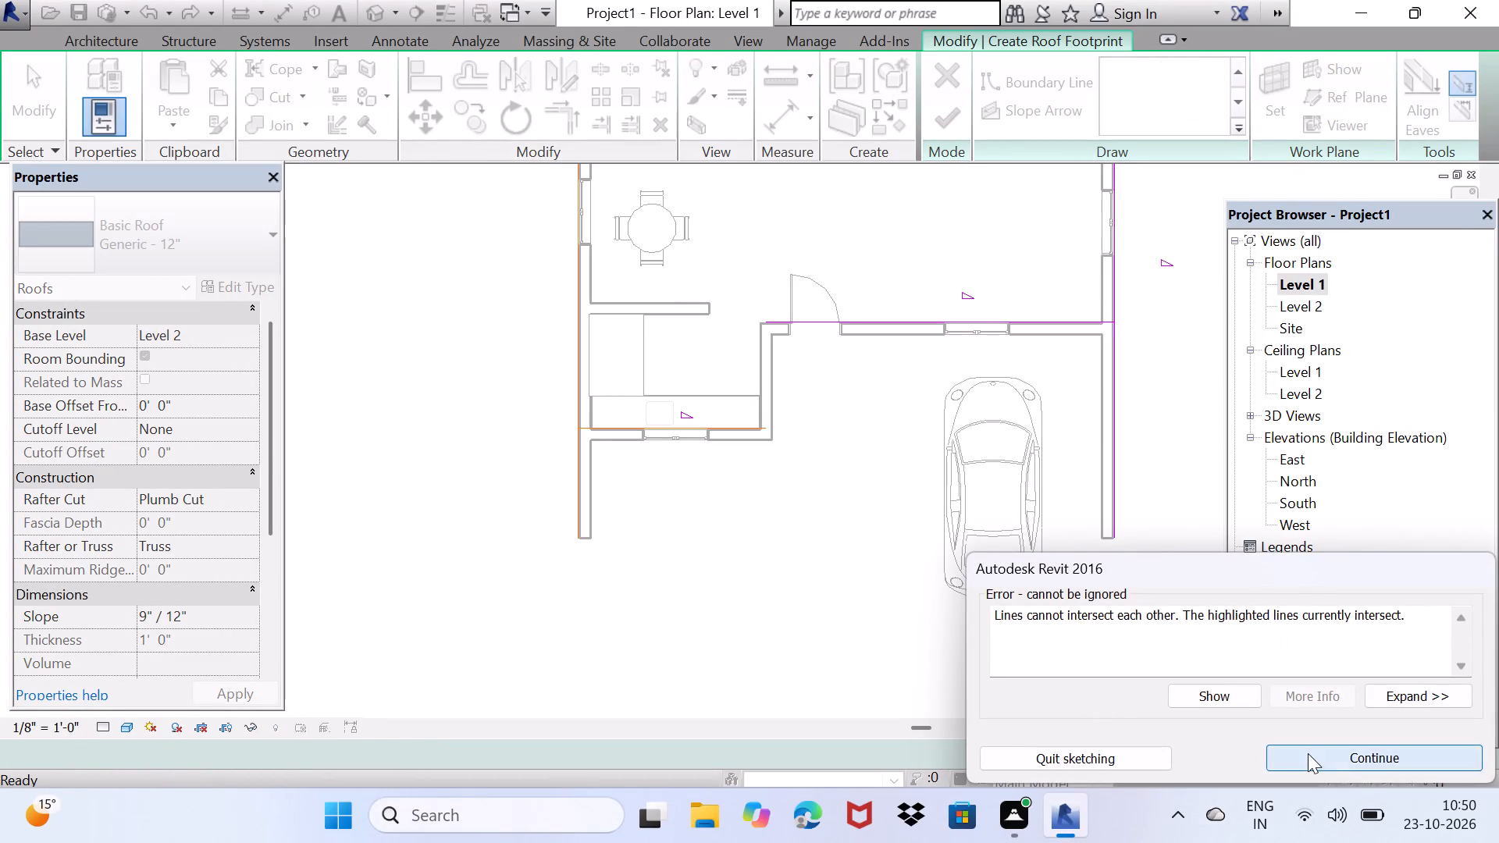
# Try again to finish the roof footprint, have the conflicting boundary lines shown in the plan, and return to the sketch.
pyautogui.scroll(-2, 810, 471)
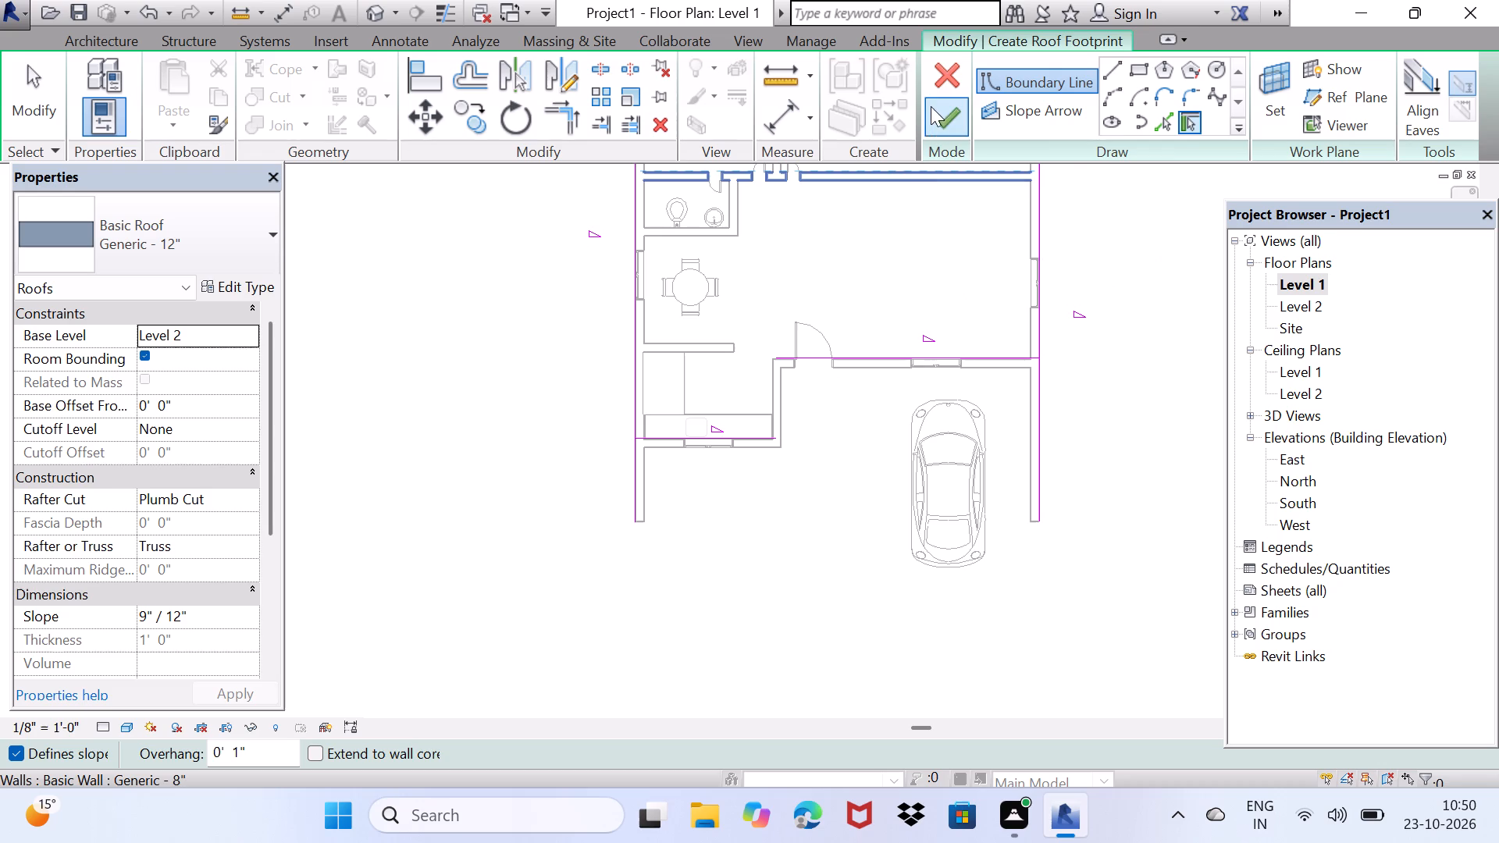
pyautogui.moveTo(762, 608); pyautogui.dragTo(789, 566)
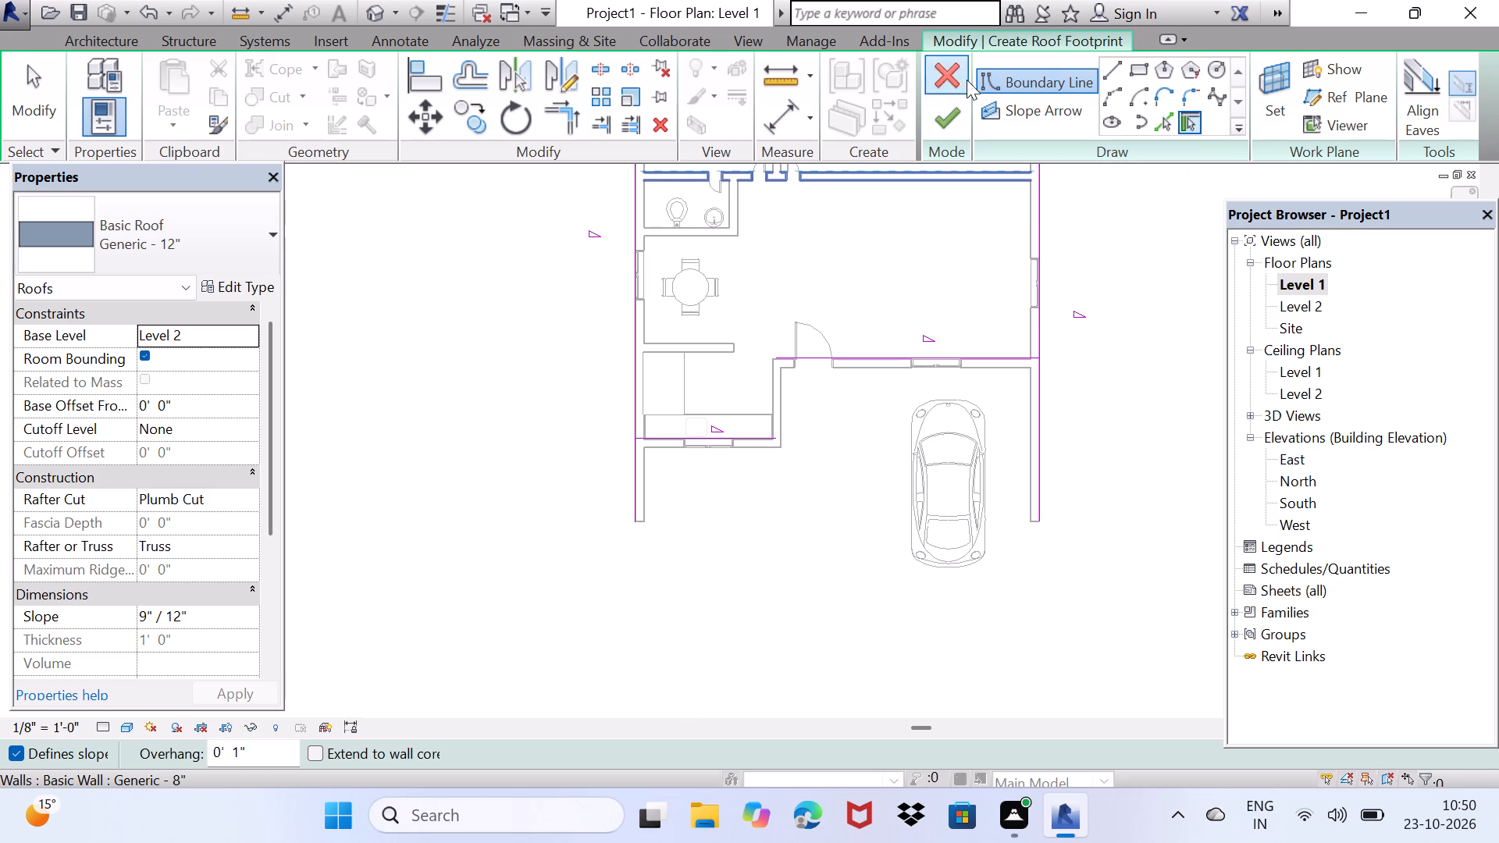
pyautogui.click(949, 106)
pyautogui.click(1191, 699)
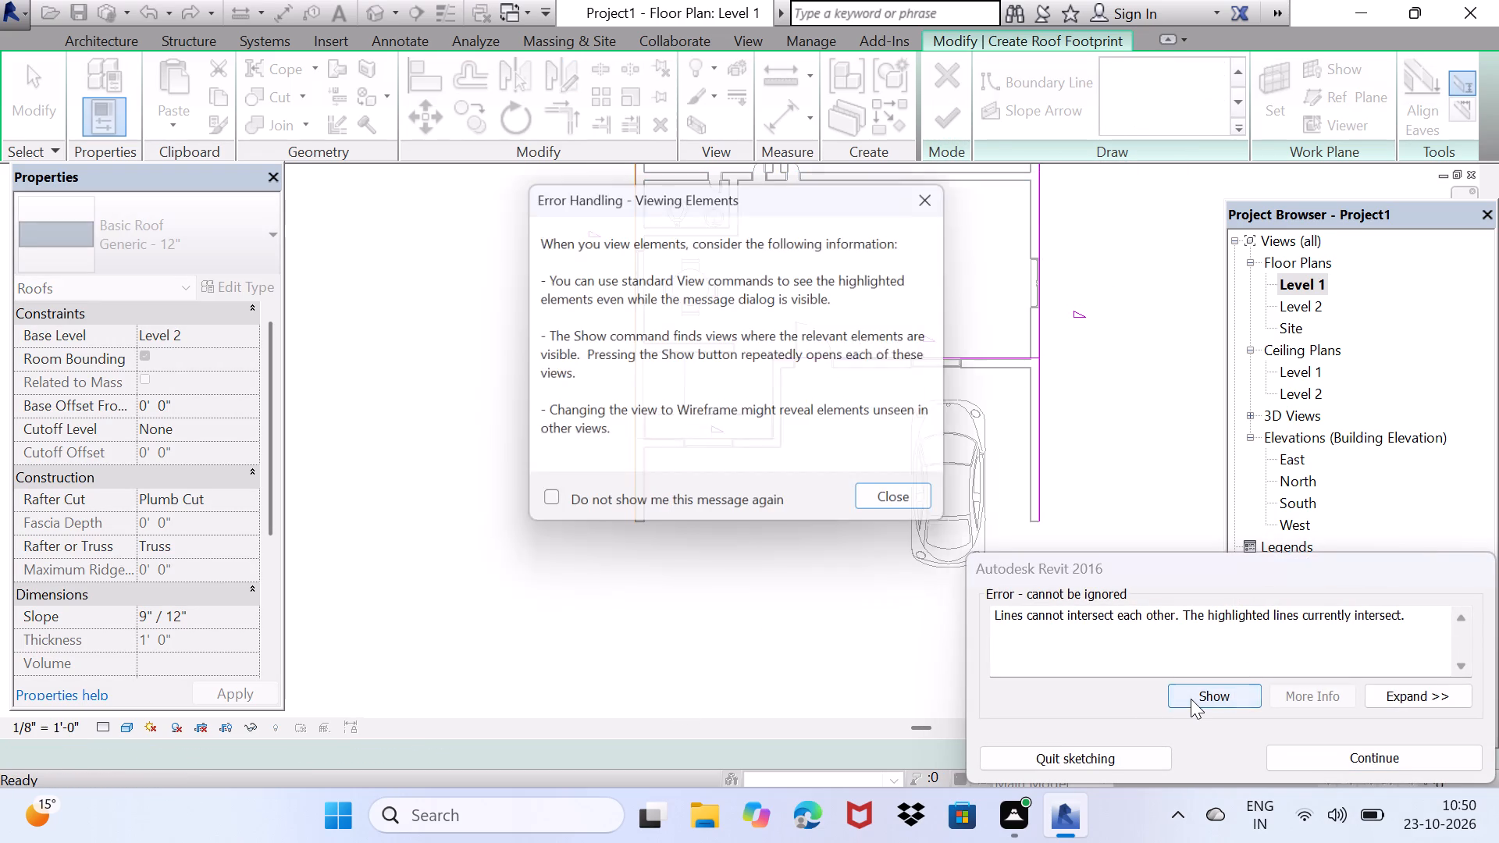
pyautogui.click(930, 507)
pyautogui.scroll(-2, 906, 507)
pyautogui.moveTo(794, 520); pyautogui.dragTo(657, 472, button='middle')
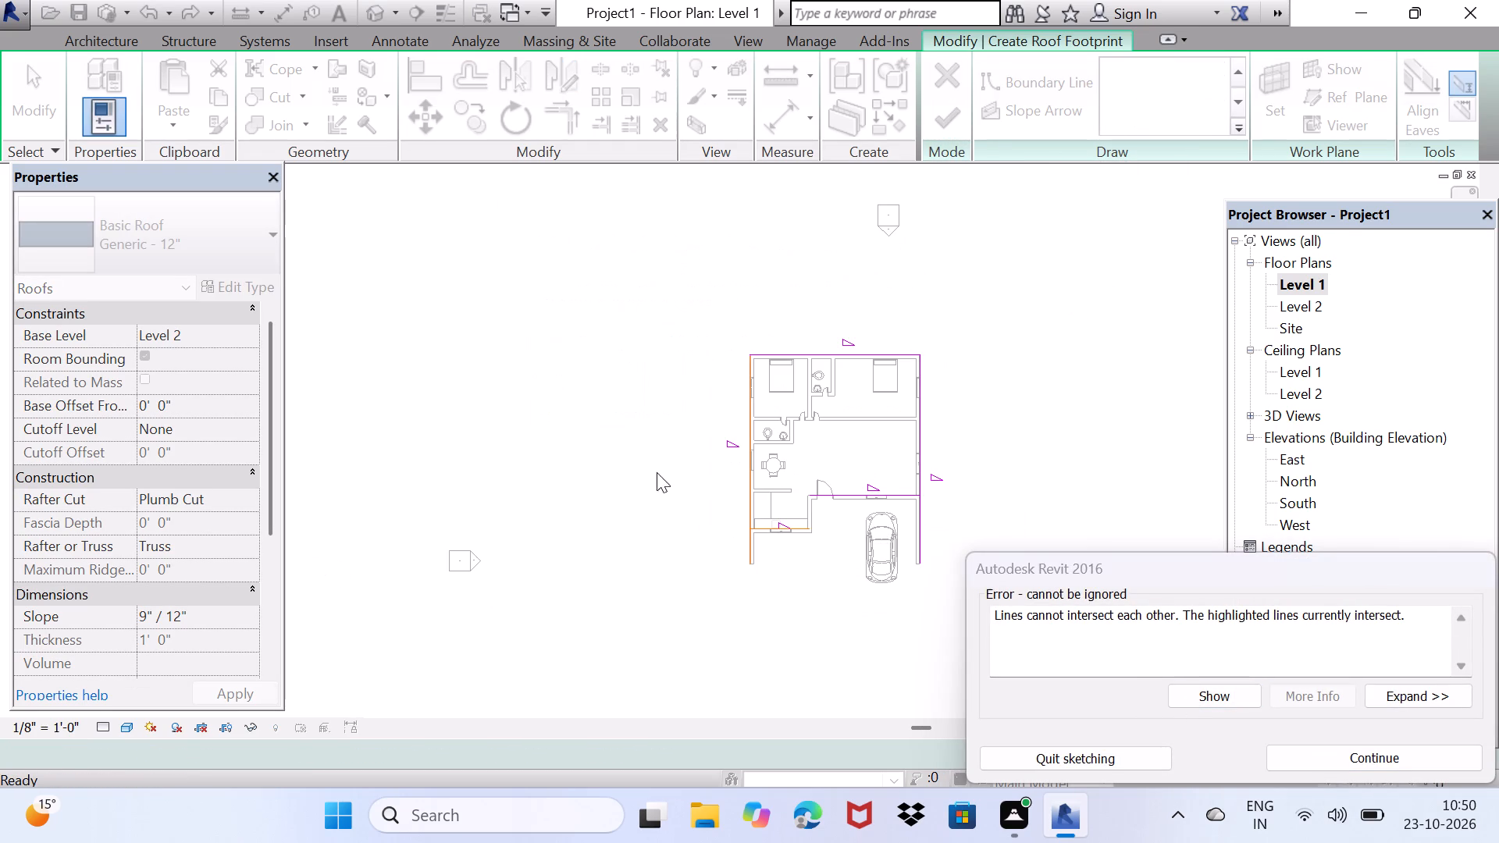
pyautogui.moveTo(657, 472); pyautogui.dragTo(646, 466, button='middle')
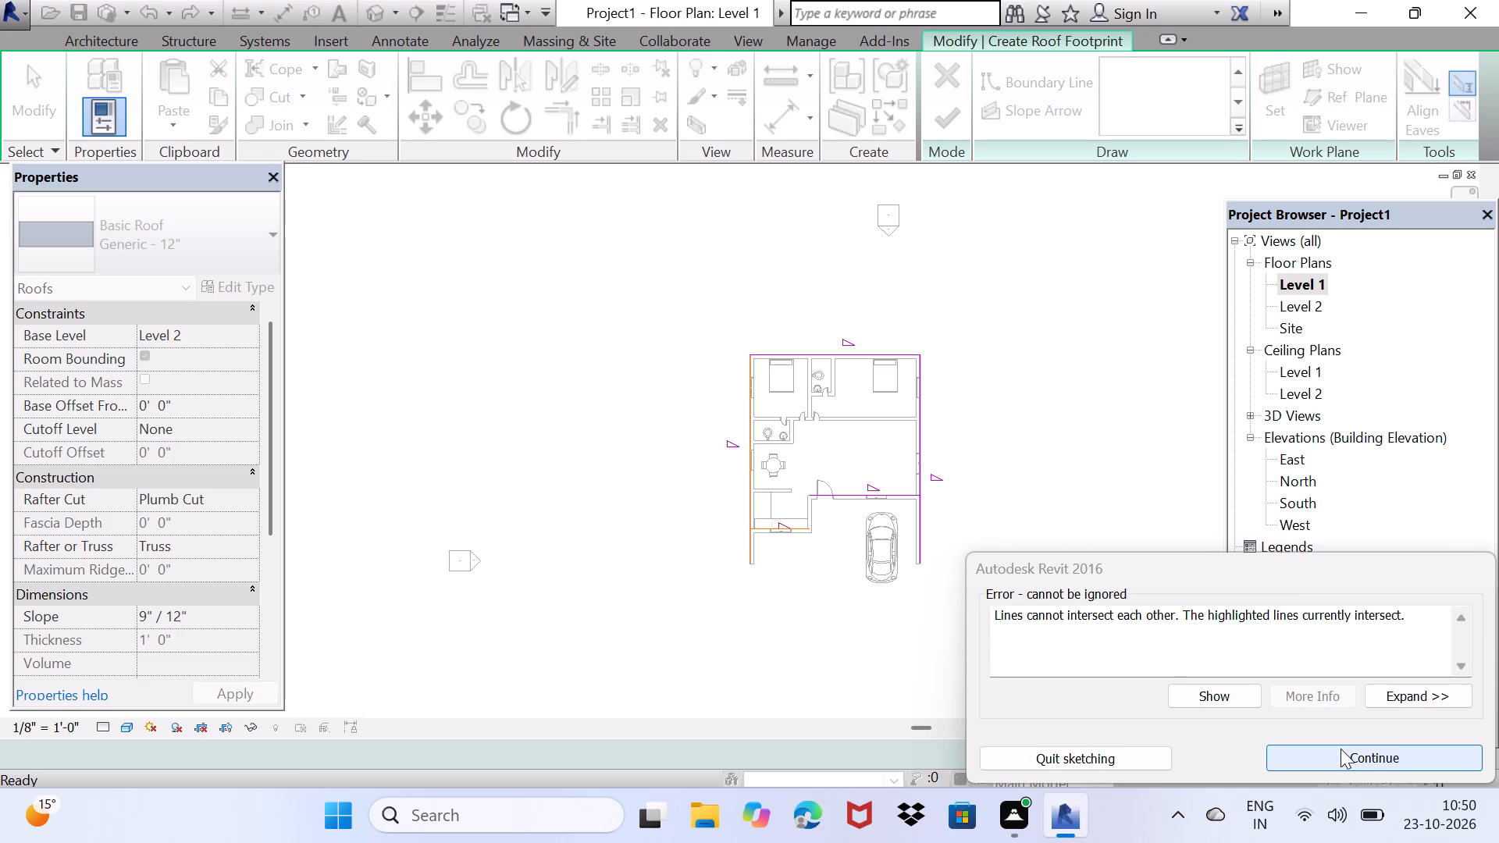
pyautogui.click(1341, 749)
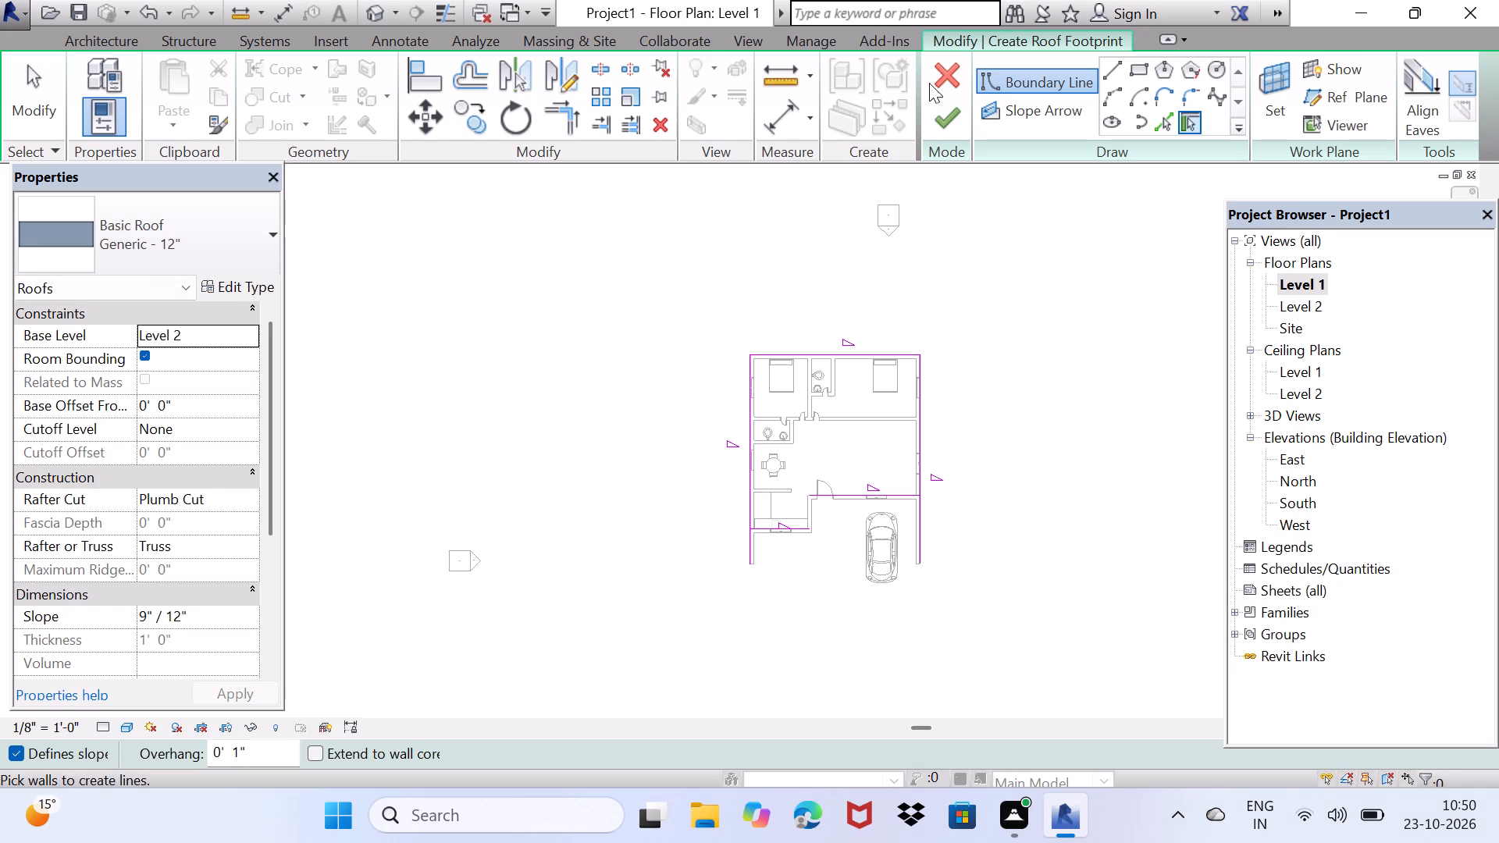
# Discard the current roof footprint sketch.
pyautogui.click(943, 62)
pyautogui.click(818, 417)
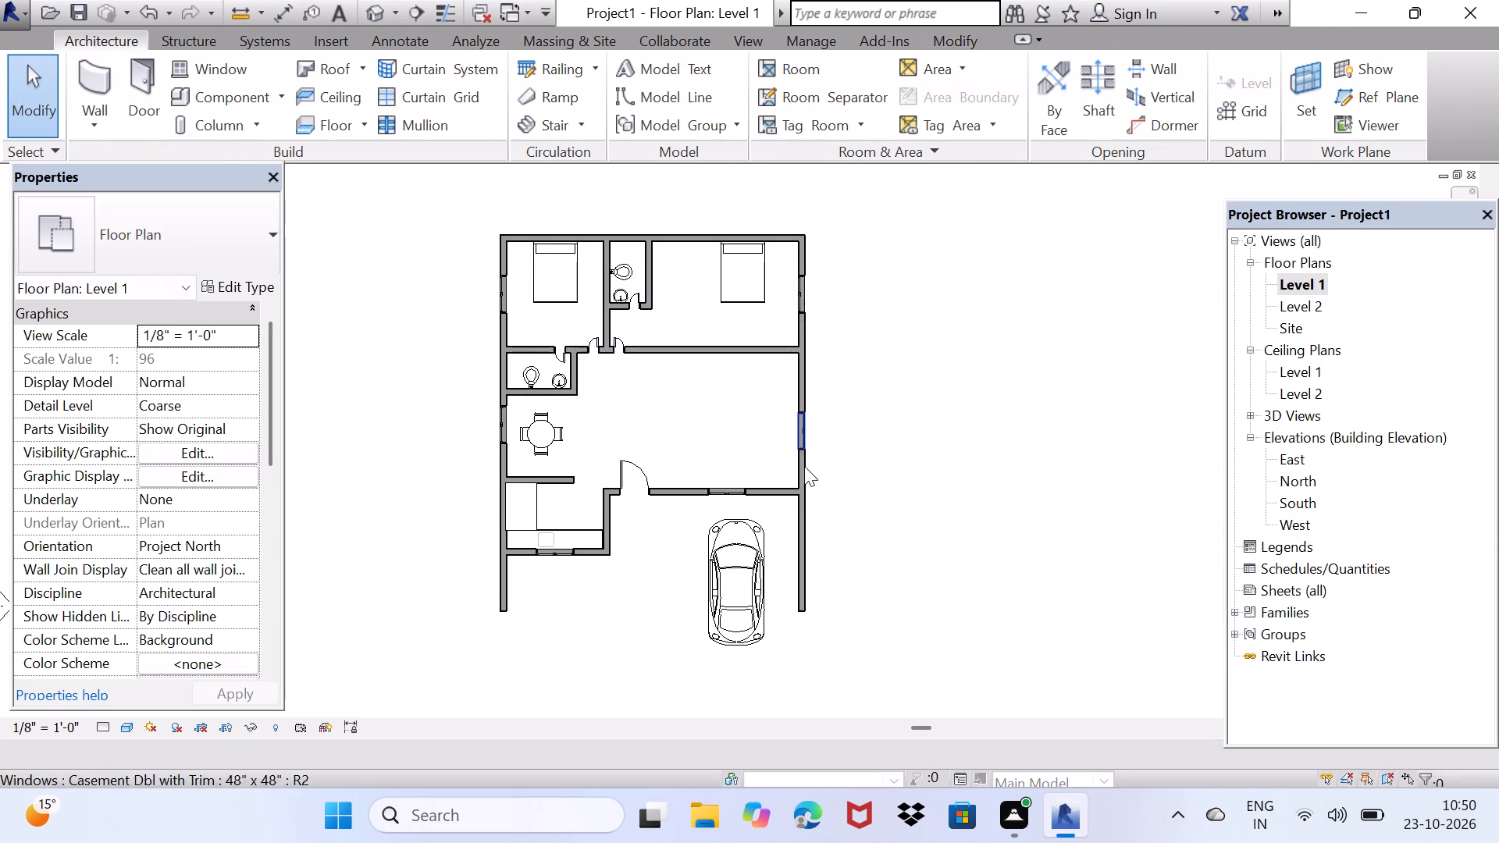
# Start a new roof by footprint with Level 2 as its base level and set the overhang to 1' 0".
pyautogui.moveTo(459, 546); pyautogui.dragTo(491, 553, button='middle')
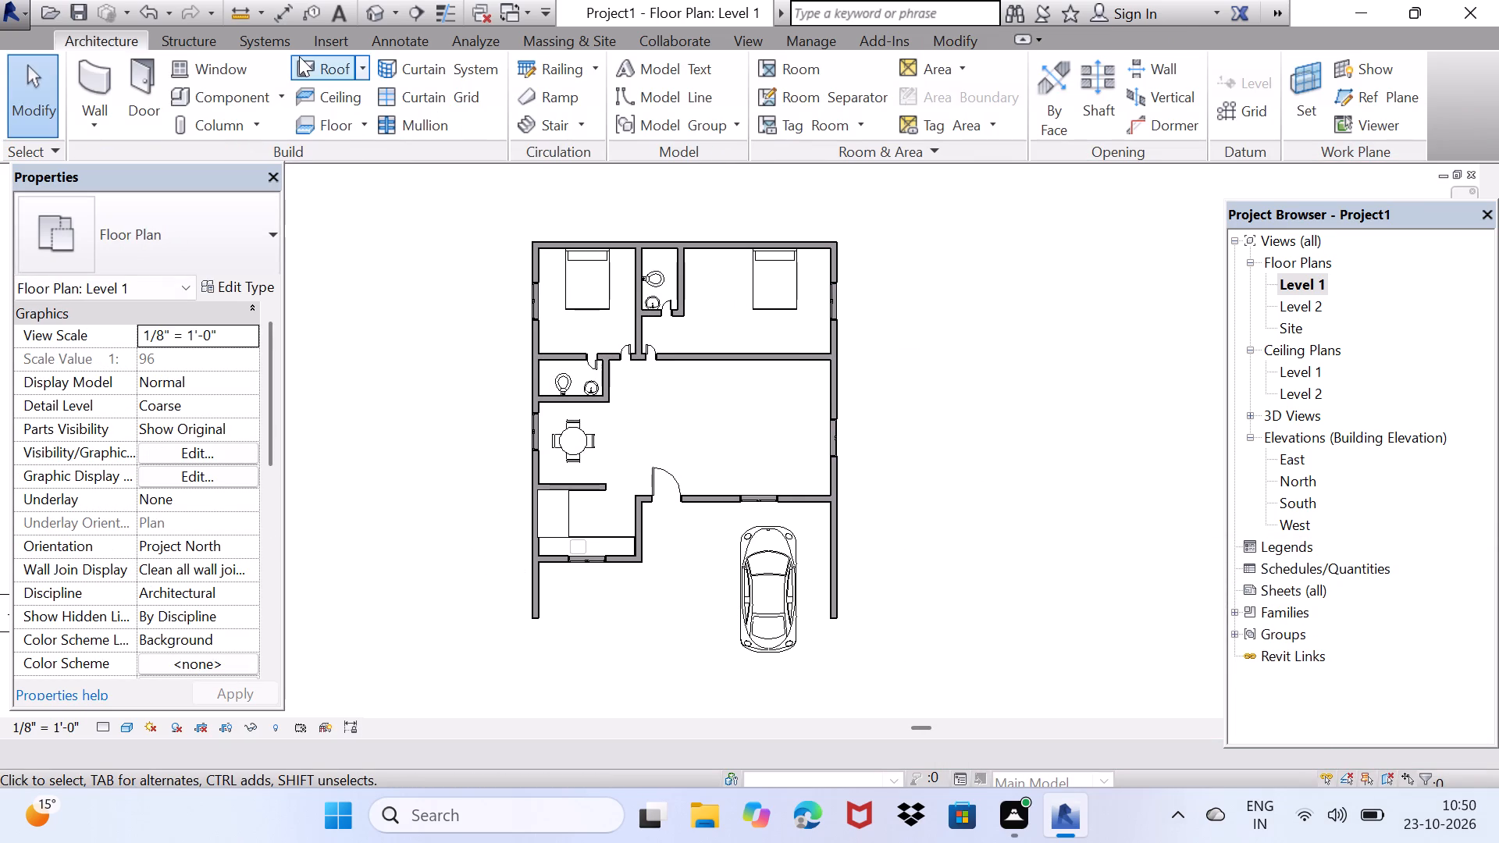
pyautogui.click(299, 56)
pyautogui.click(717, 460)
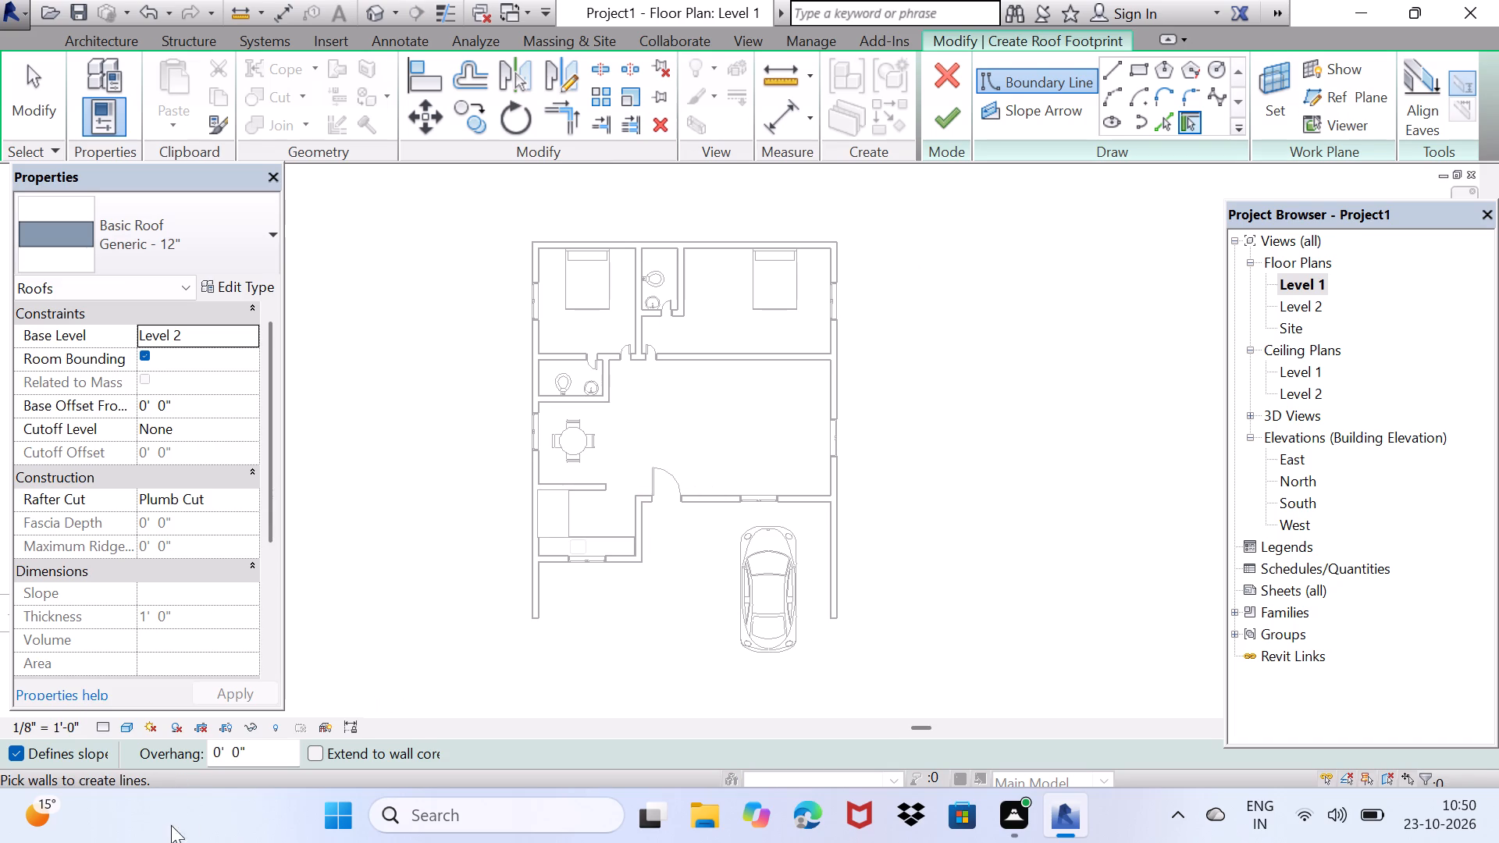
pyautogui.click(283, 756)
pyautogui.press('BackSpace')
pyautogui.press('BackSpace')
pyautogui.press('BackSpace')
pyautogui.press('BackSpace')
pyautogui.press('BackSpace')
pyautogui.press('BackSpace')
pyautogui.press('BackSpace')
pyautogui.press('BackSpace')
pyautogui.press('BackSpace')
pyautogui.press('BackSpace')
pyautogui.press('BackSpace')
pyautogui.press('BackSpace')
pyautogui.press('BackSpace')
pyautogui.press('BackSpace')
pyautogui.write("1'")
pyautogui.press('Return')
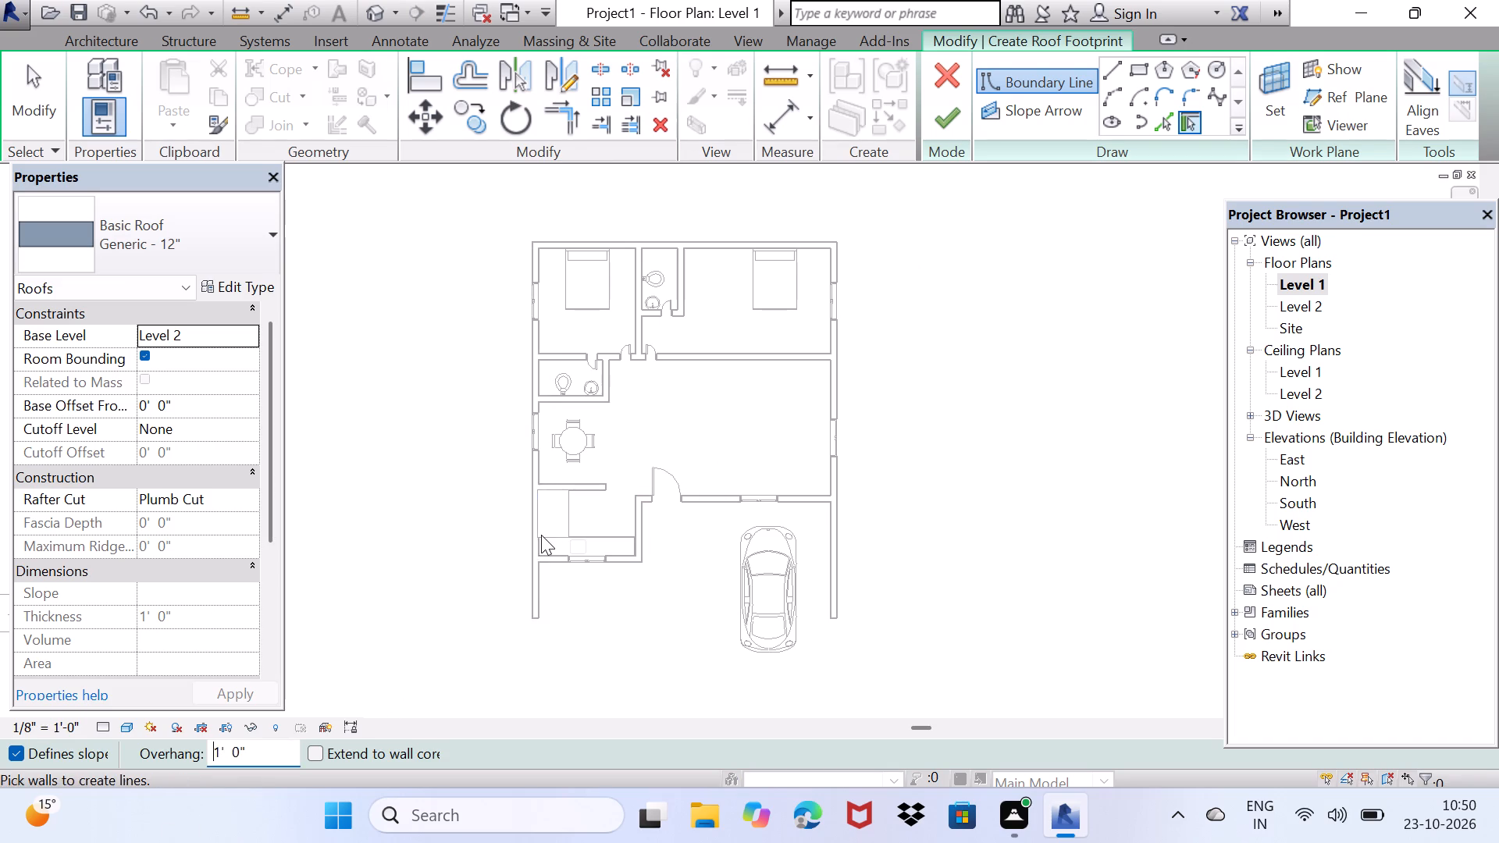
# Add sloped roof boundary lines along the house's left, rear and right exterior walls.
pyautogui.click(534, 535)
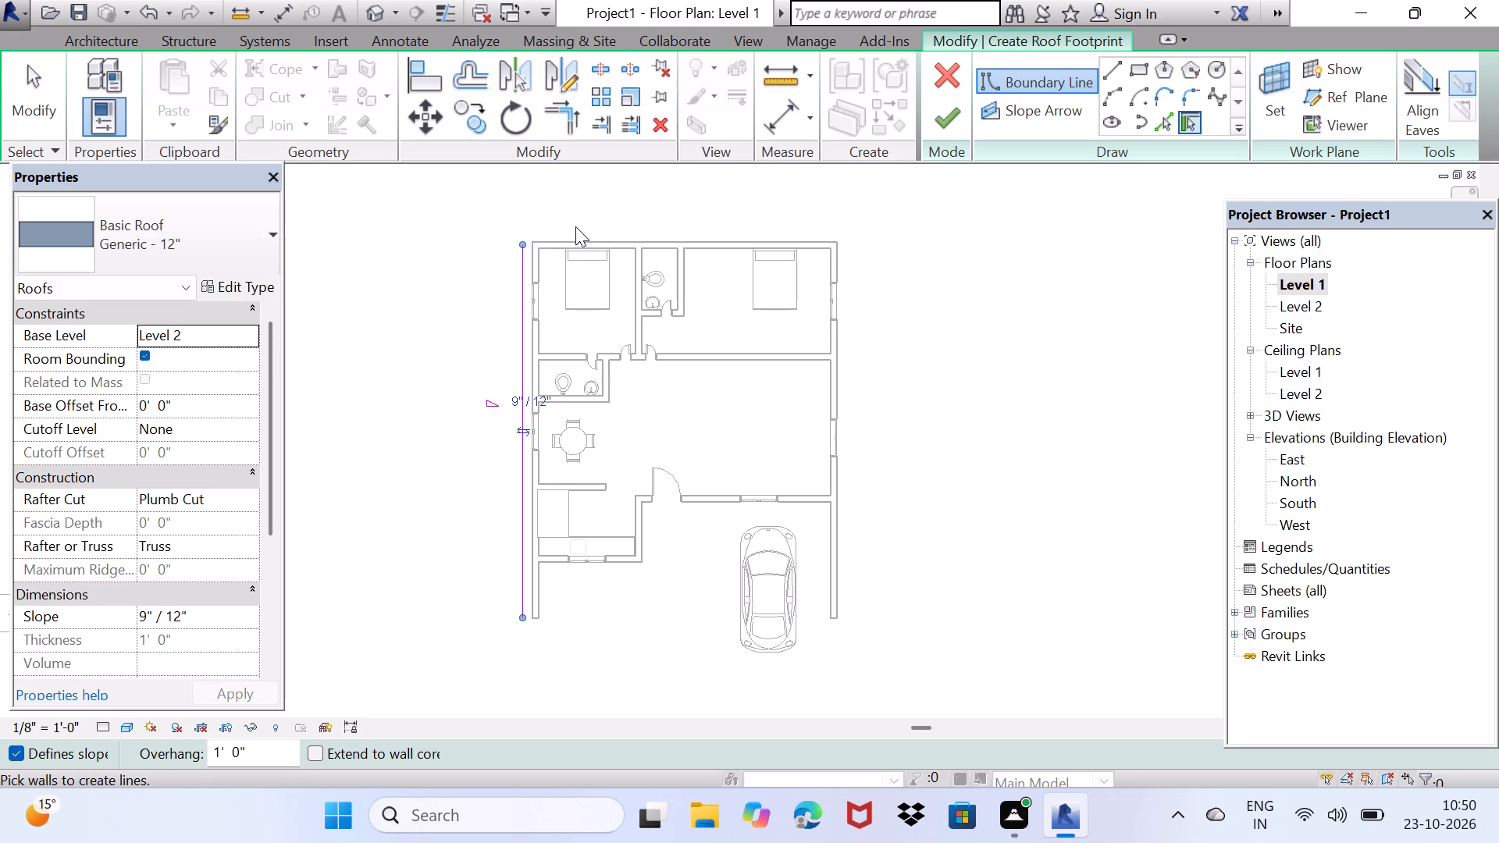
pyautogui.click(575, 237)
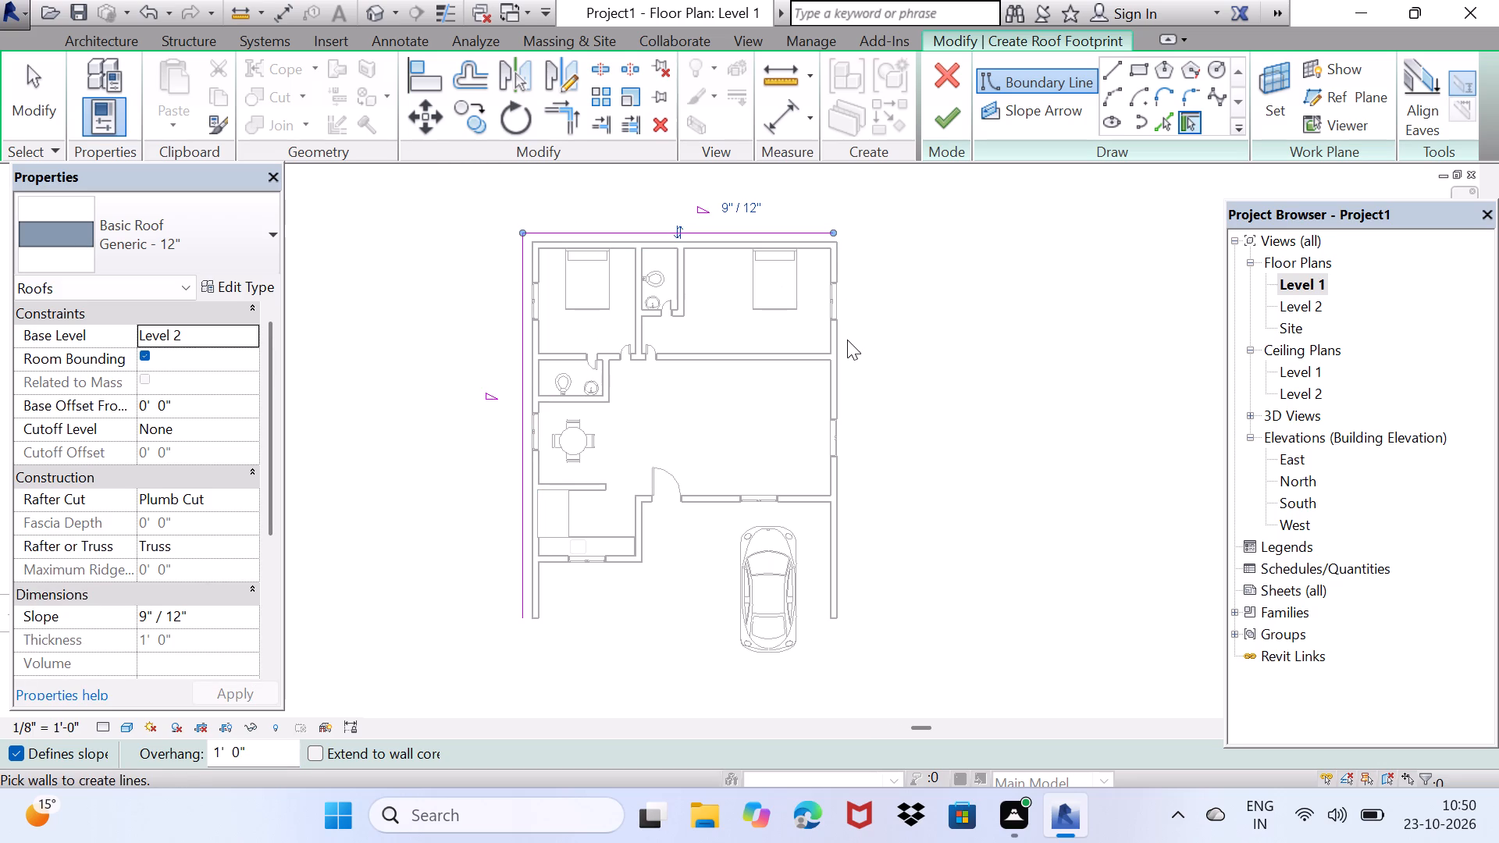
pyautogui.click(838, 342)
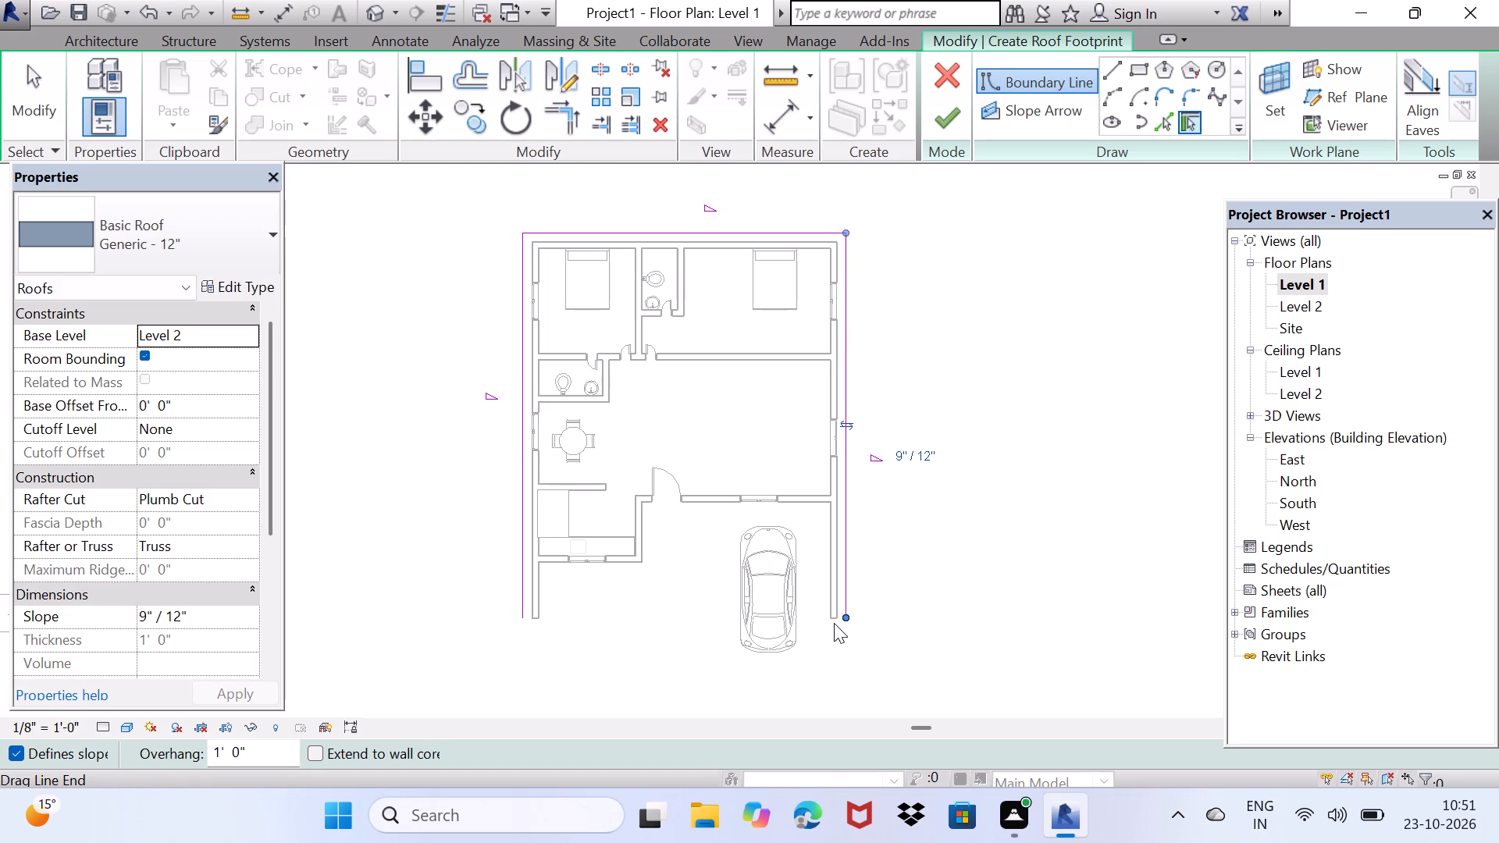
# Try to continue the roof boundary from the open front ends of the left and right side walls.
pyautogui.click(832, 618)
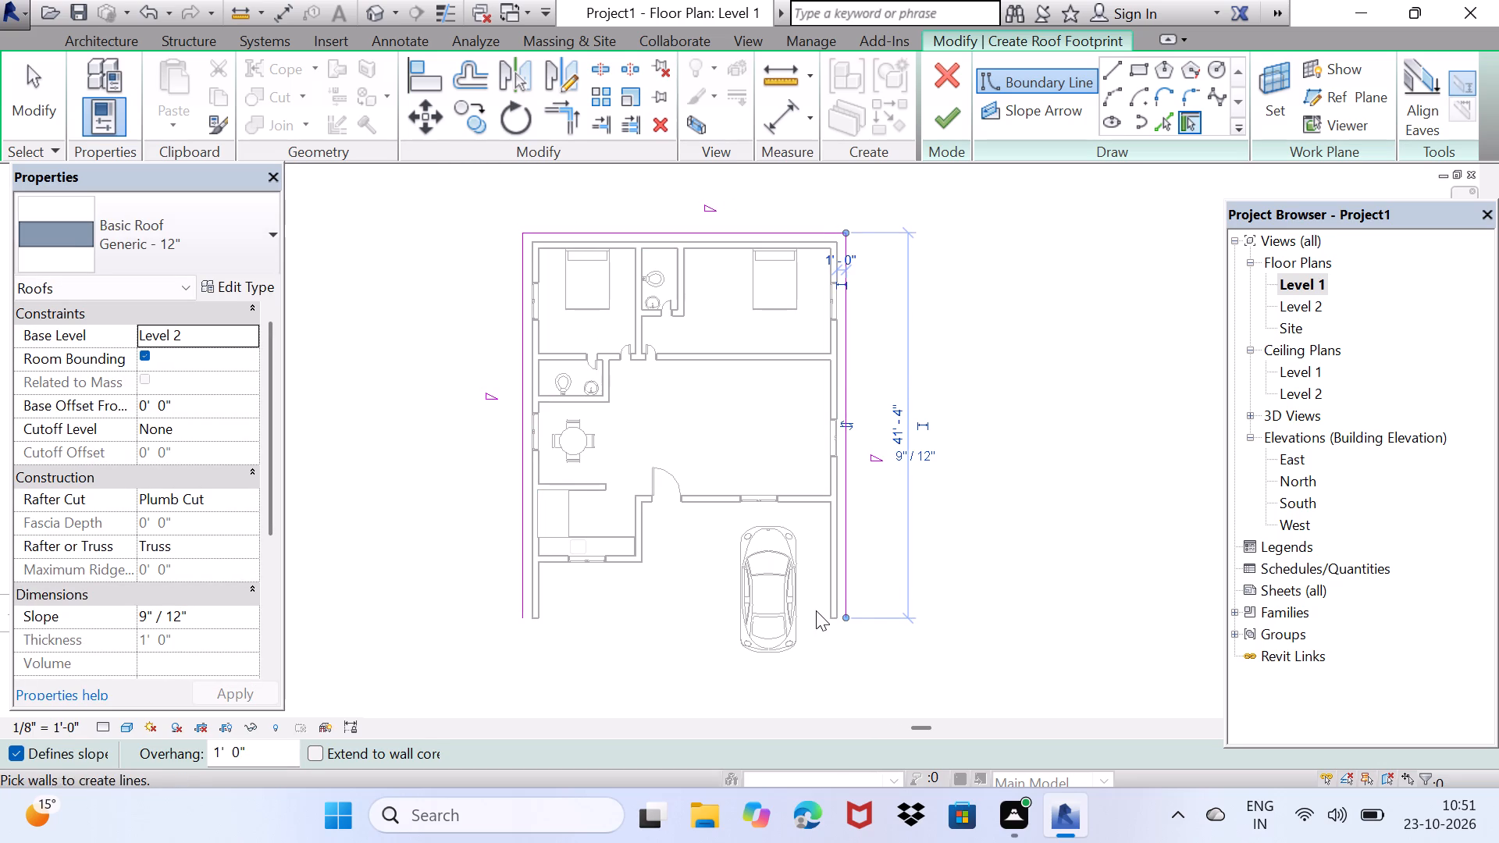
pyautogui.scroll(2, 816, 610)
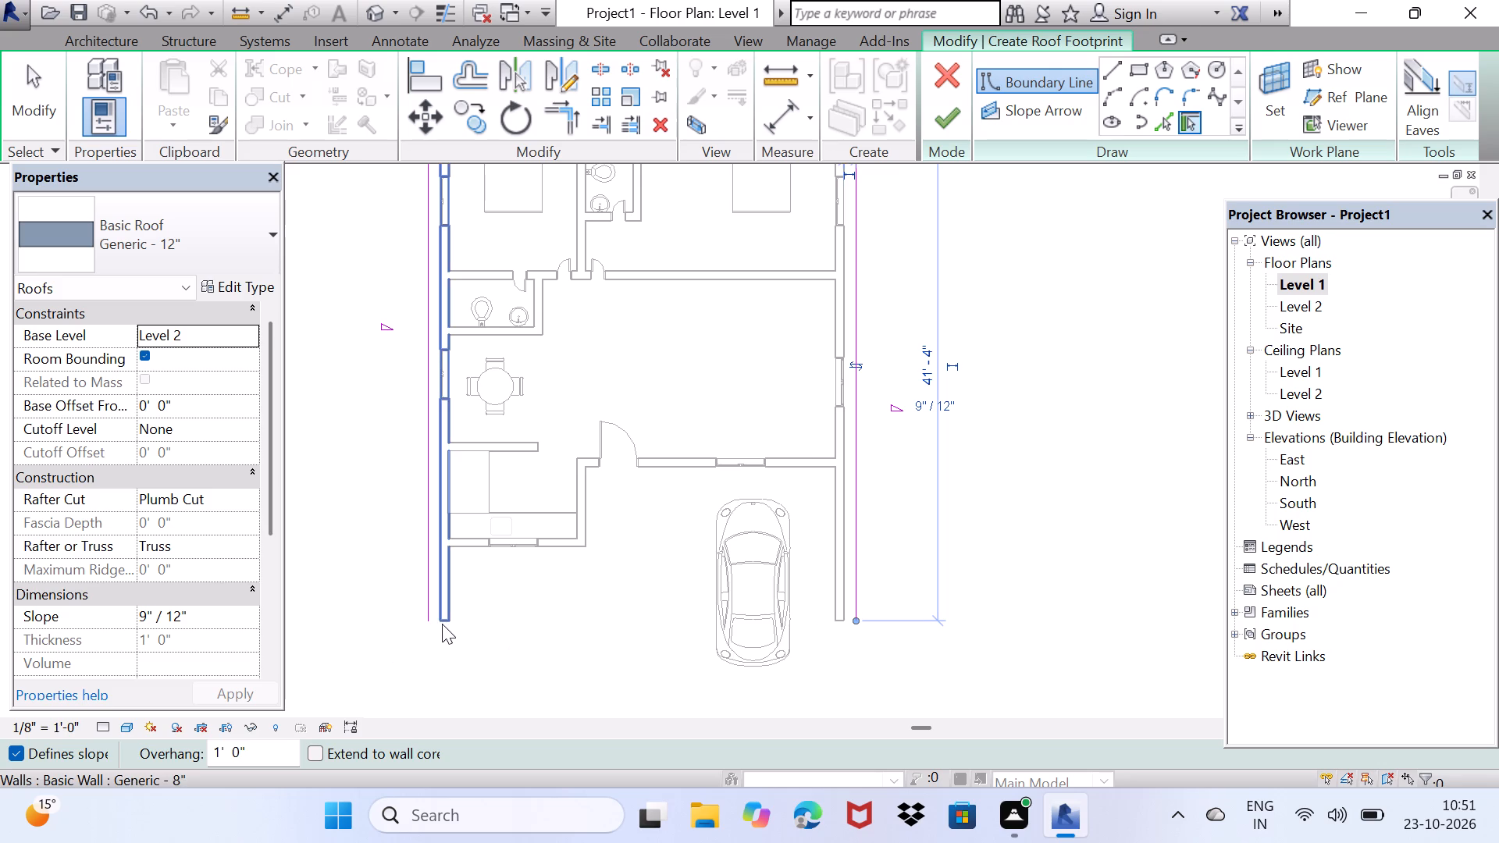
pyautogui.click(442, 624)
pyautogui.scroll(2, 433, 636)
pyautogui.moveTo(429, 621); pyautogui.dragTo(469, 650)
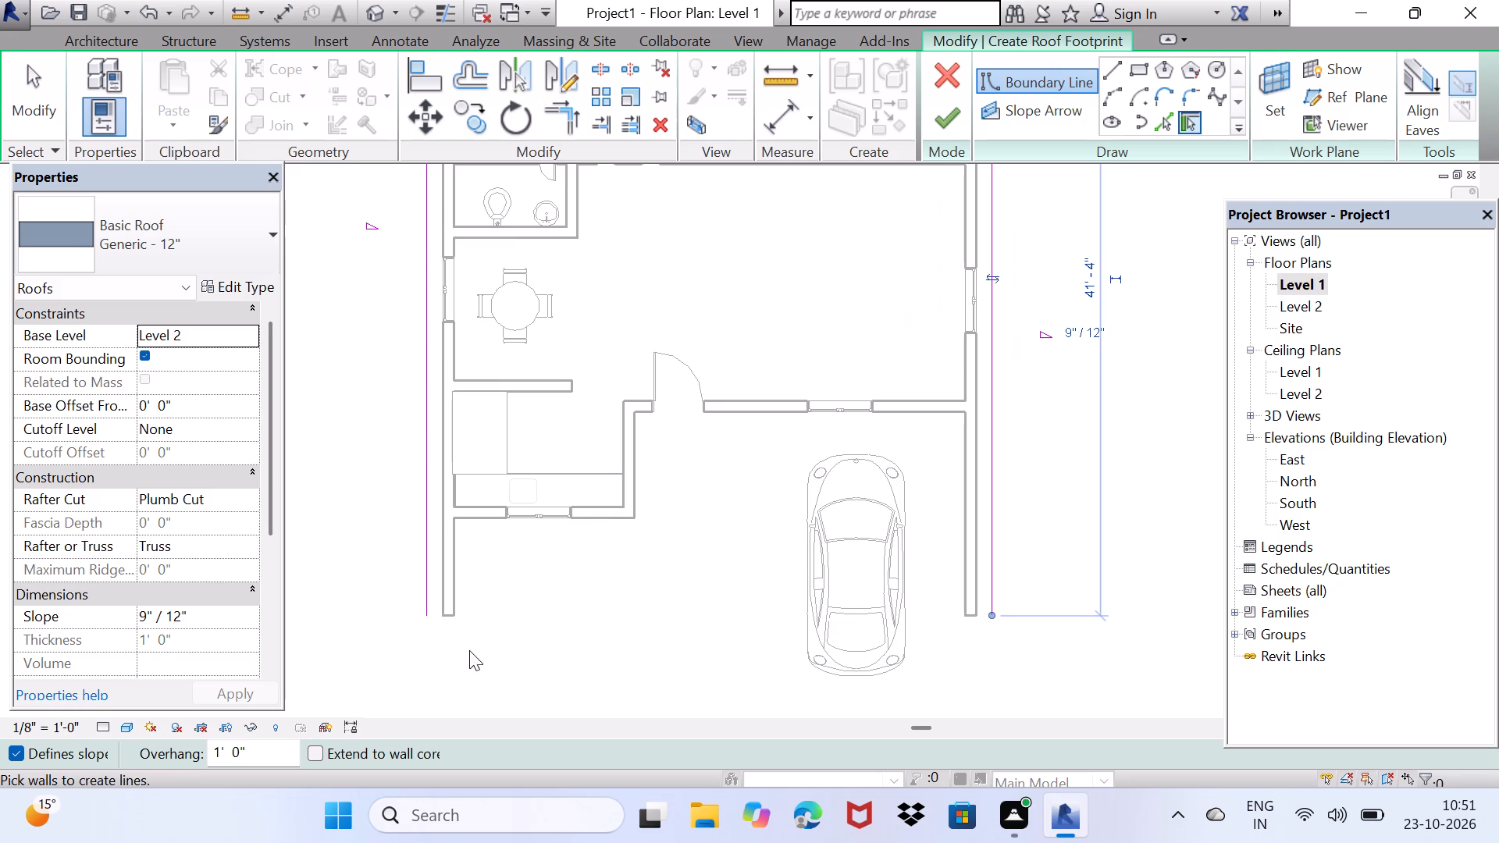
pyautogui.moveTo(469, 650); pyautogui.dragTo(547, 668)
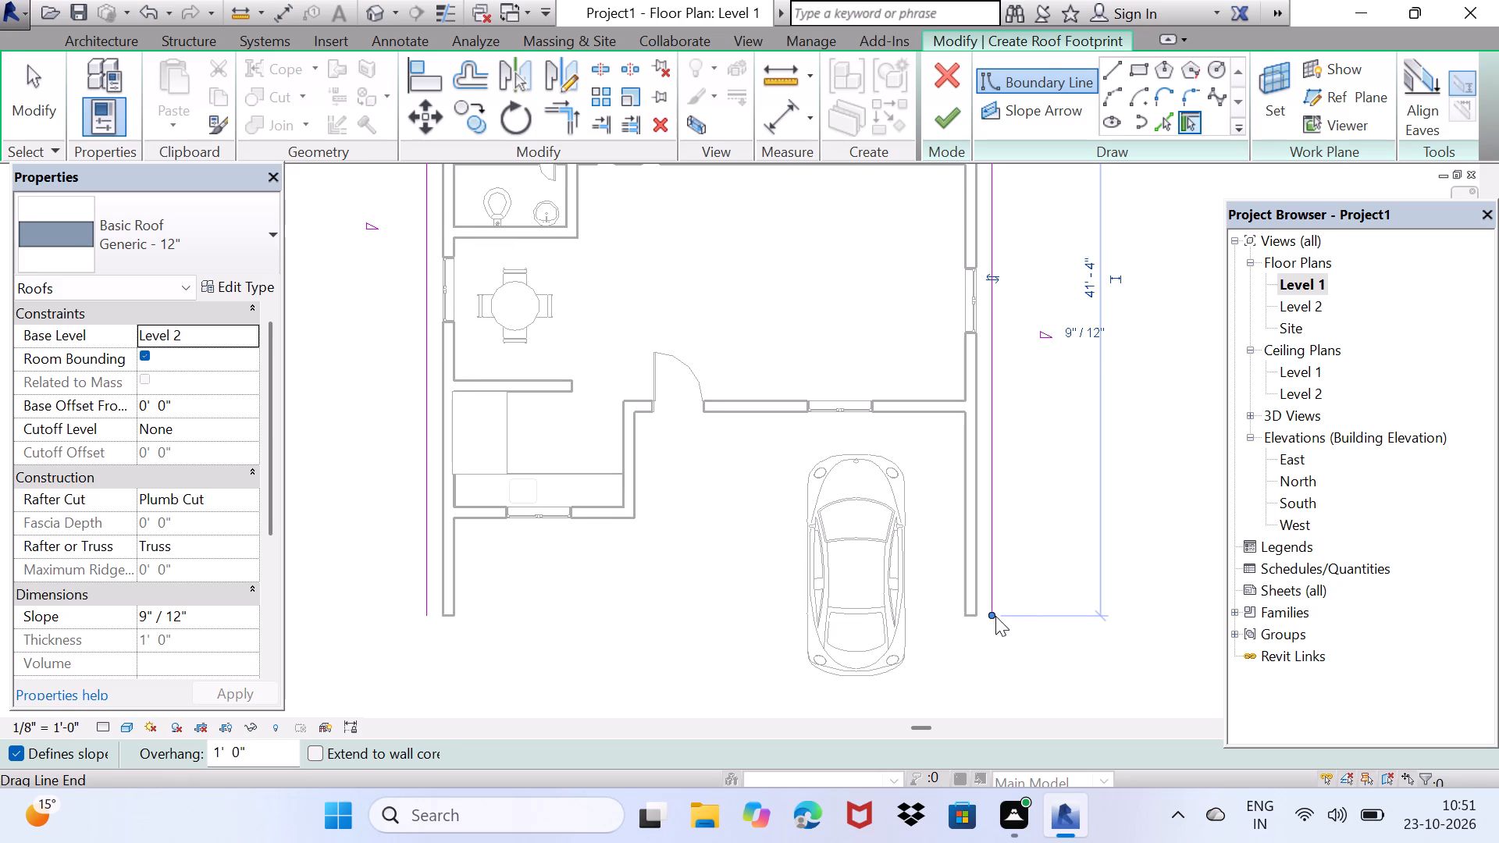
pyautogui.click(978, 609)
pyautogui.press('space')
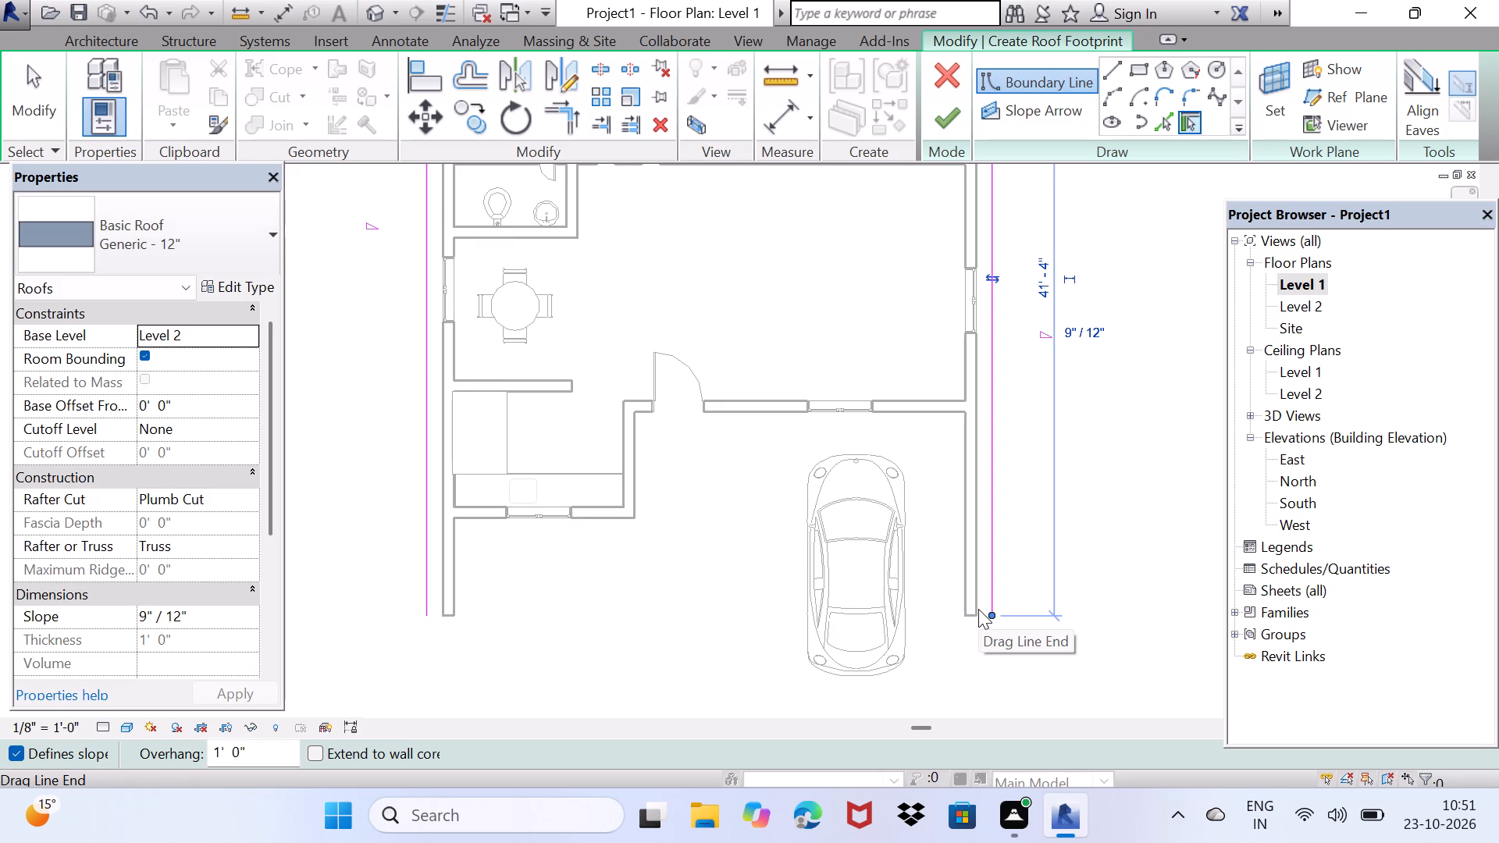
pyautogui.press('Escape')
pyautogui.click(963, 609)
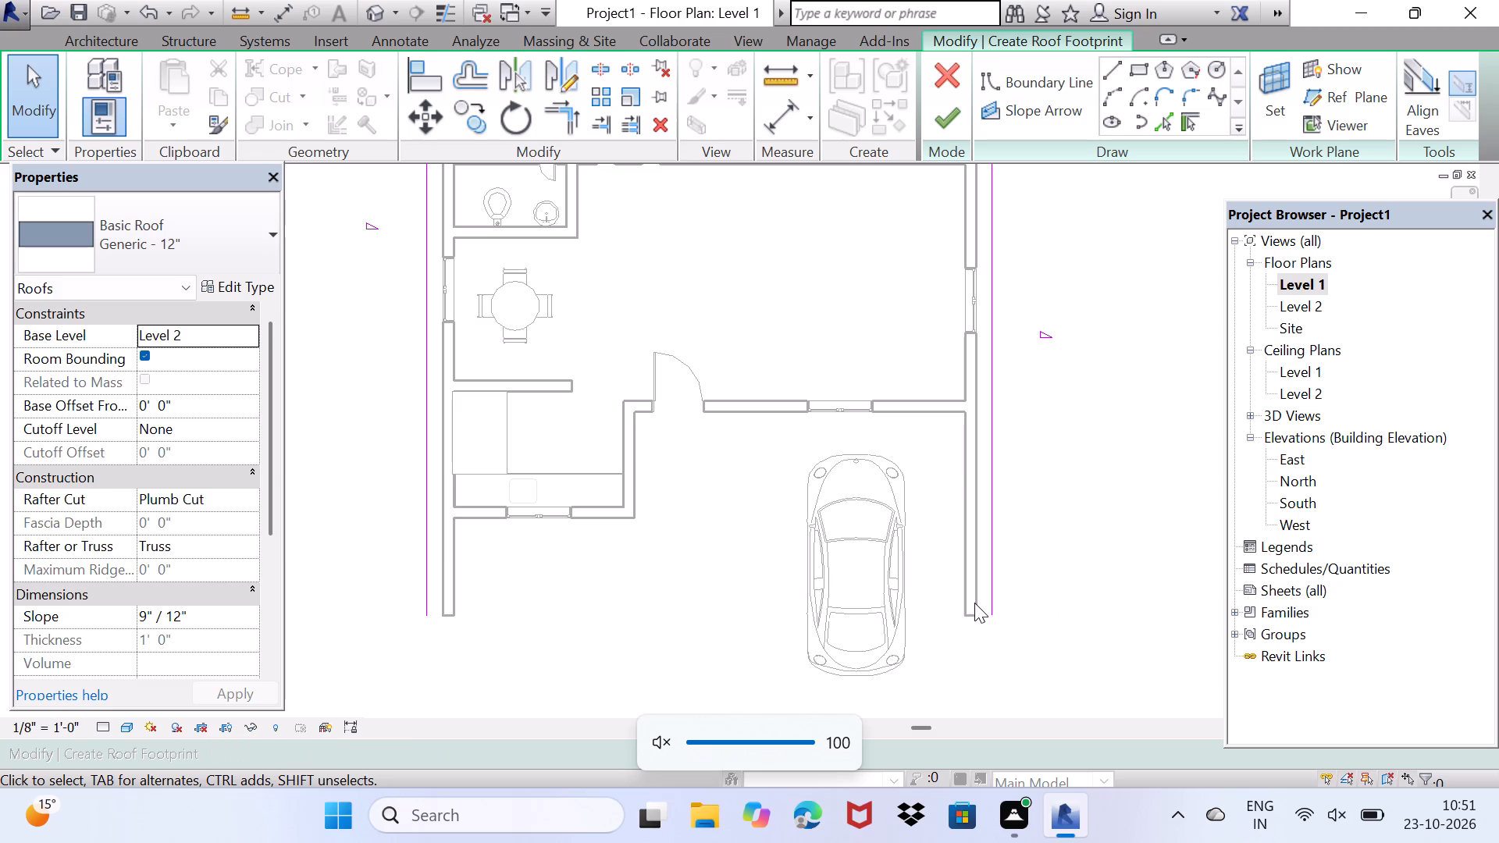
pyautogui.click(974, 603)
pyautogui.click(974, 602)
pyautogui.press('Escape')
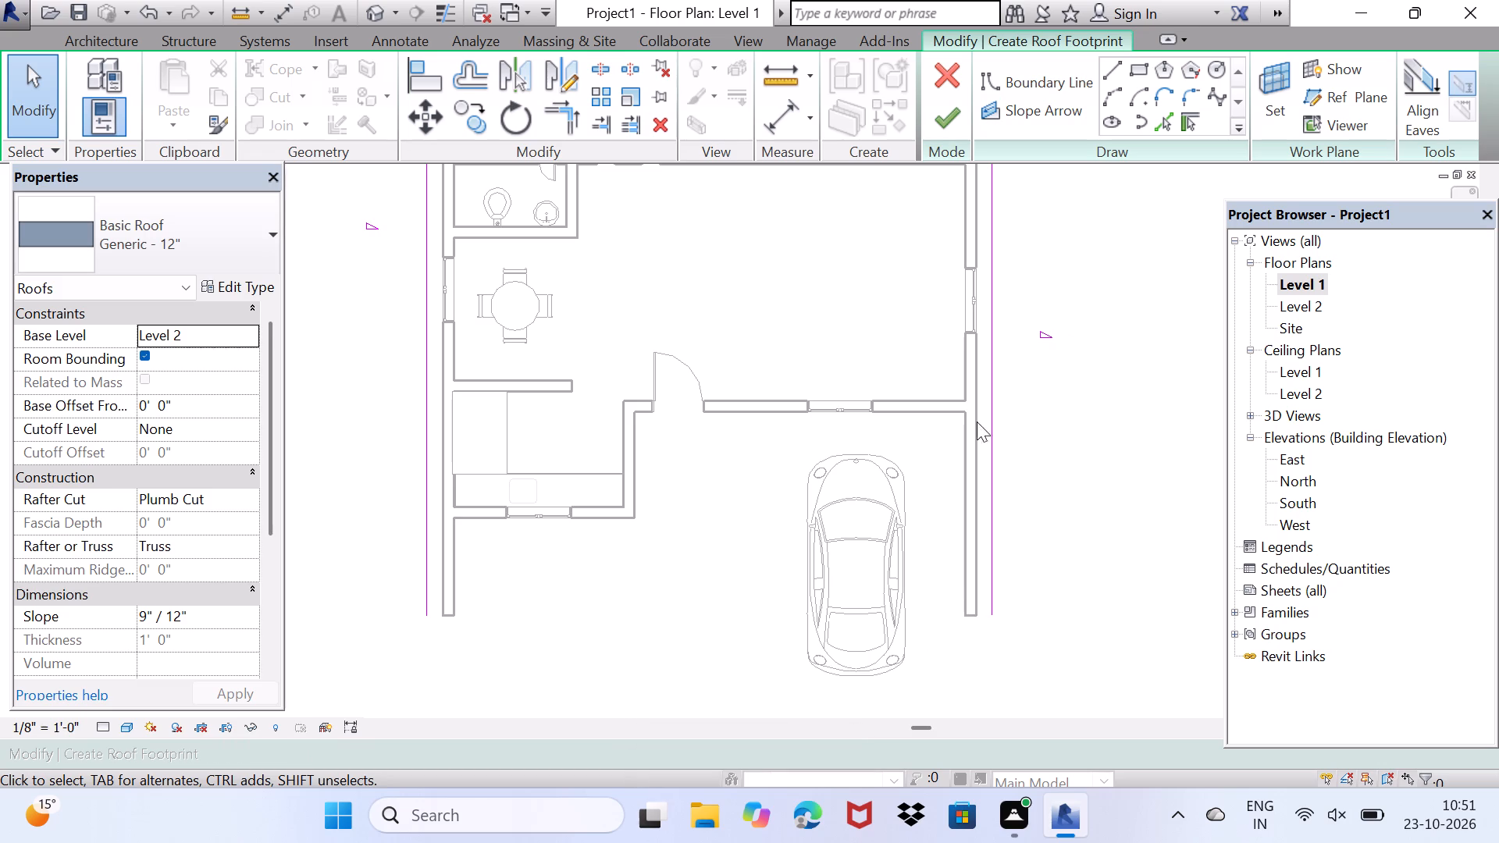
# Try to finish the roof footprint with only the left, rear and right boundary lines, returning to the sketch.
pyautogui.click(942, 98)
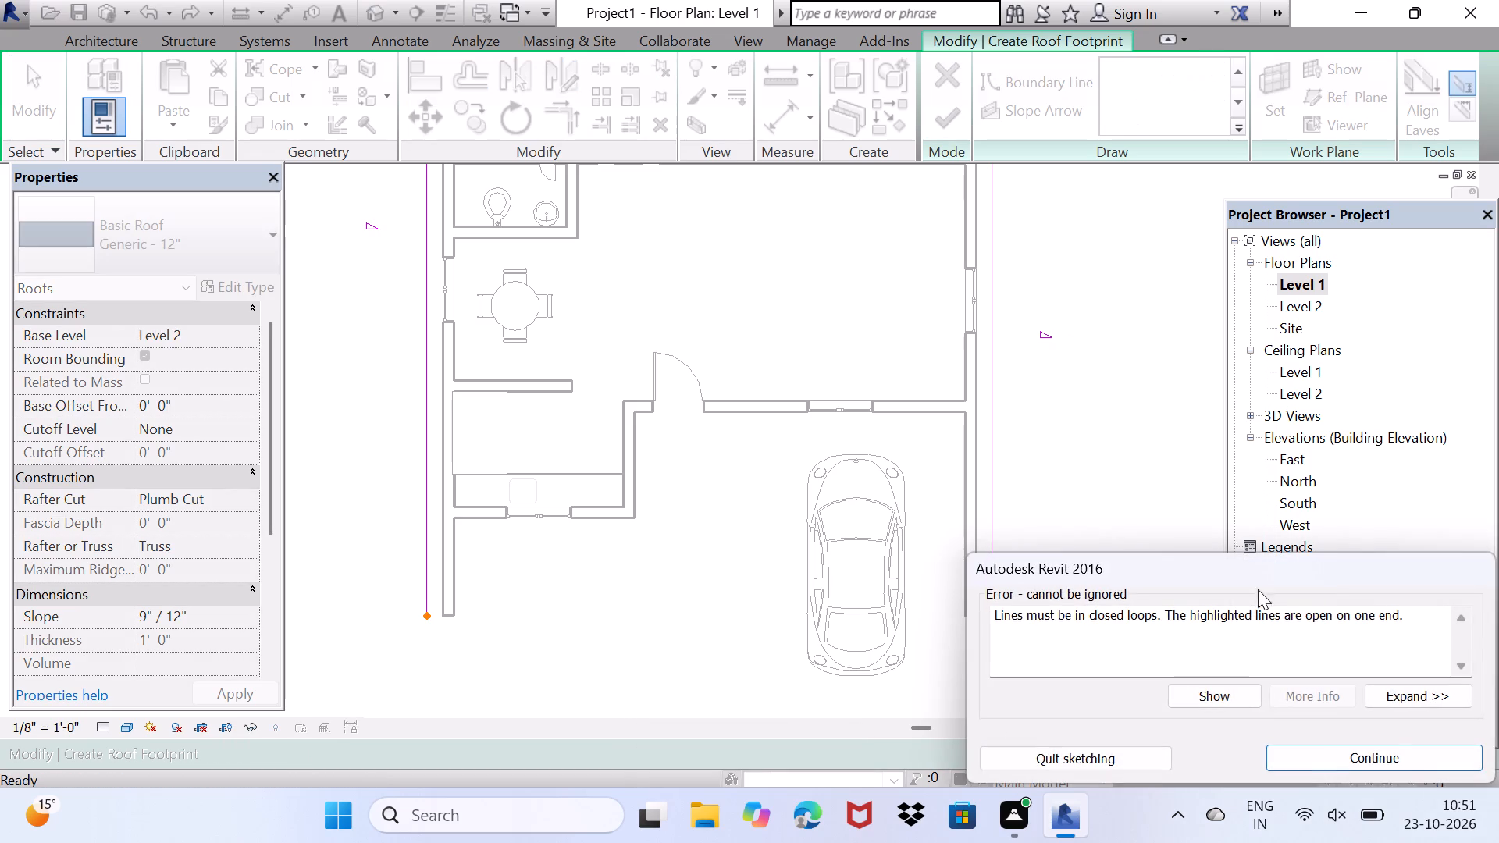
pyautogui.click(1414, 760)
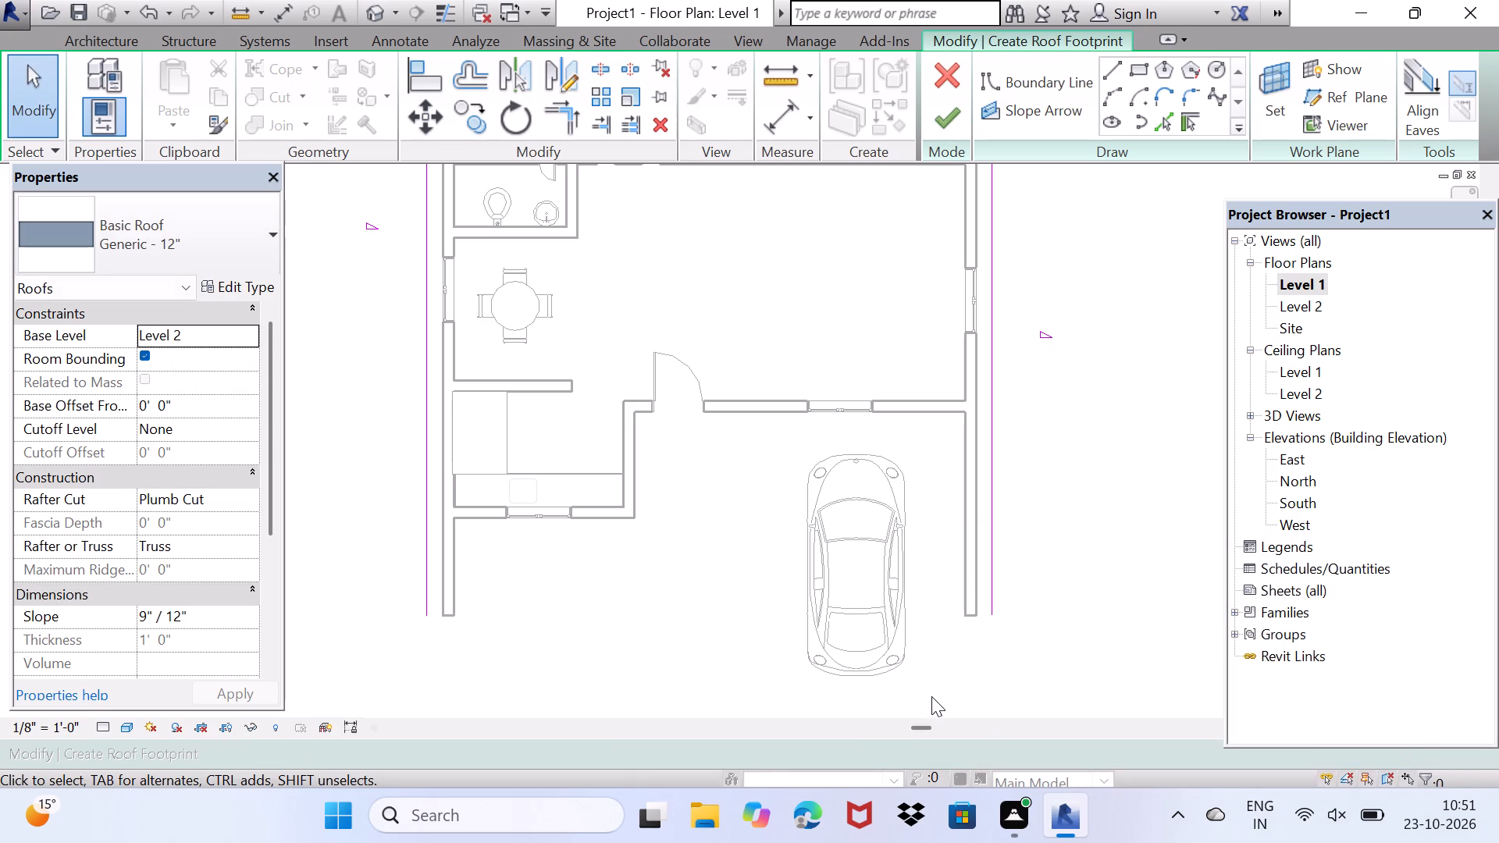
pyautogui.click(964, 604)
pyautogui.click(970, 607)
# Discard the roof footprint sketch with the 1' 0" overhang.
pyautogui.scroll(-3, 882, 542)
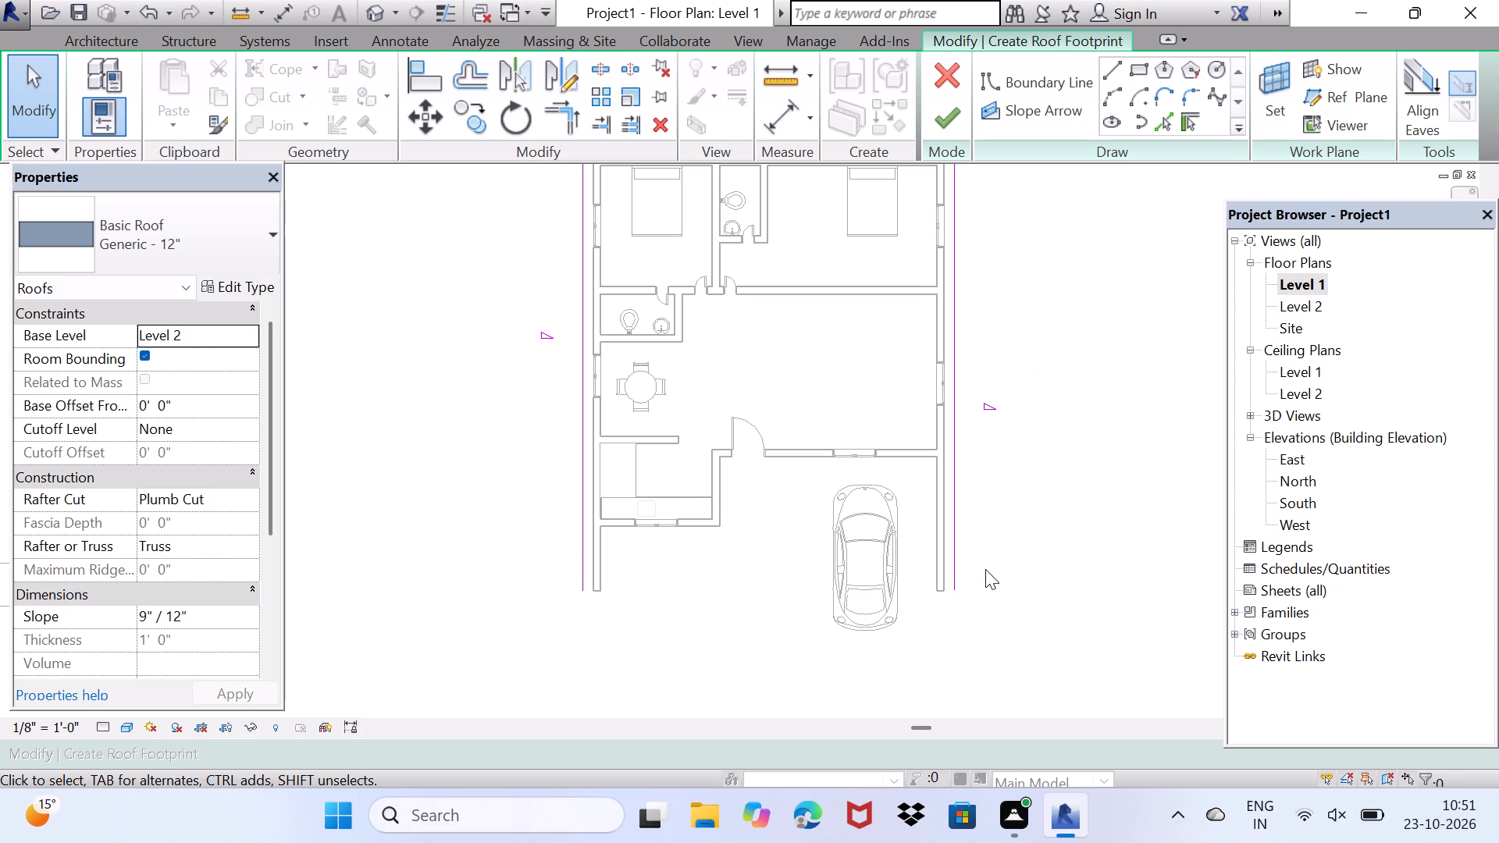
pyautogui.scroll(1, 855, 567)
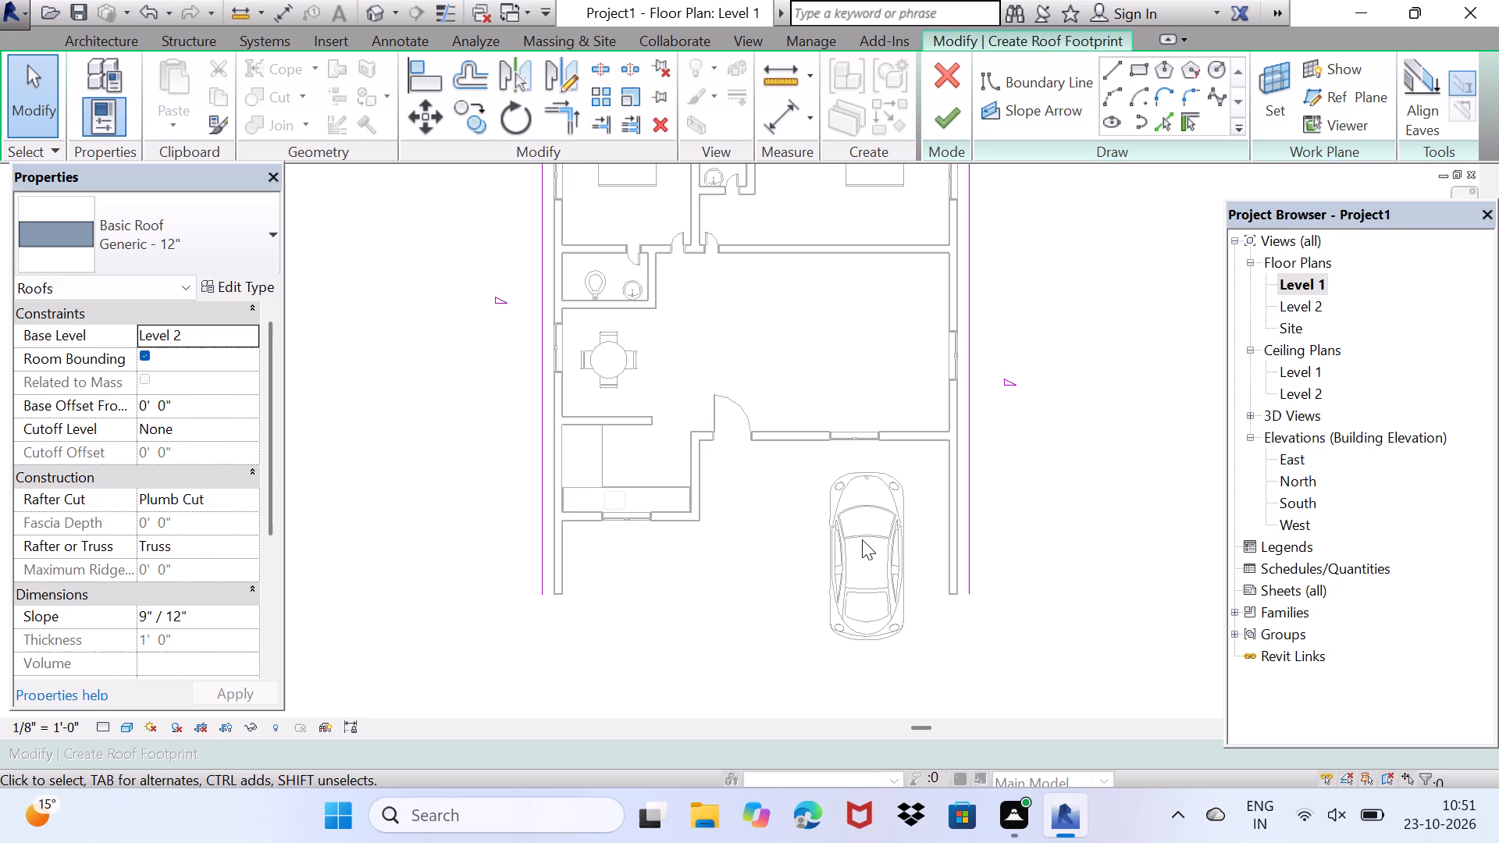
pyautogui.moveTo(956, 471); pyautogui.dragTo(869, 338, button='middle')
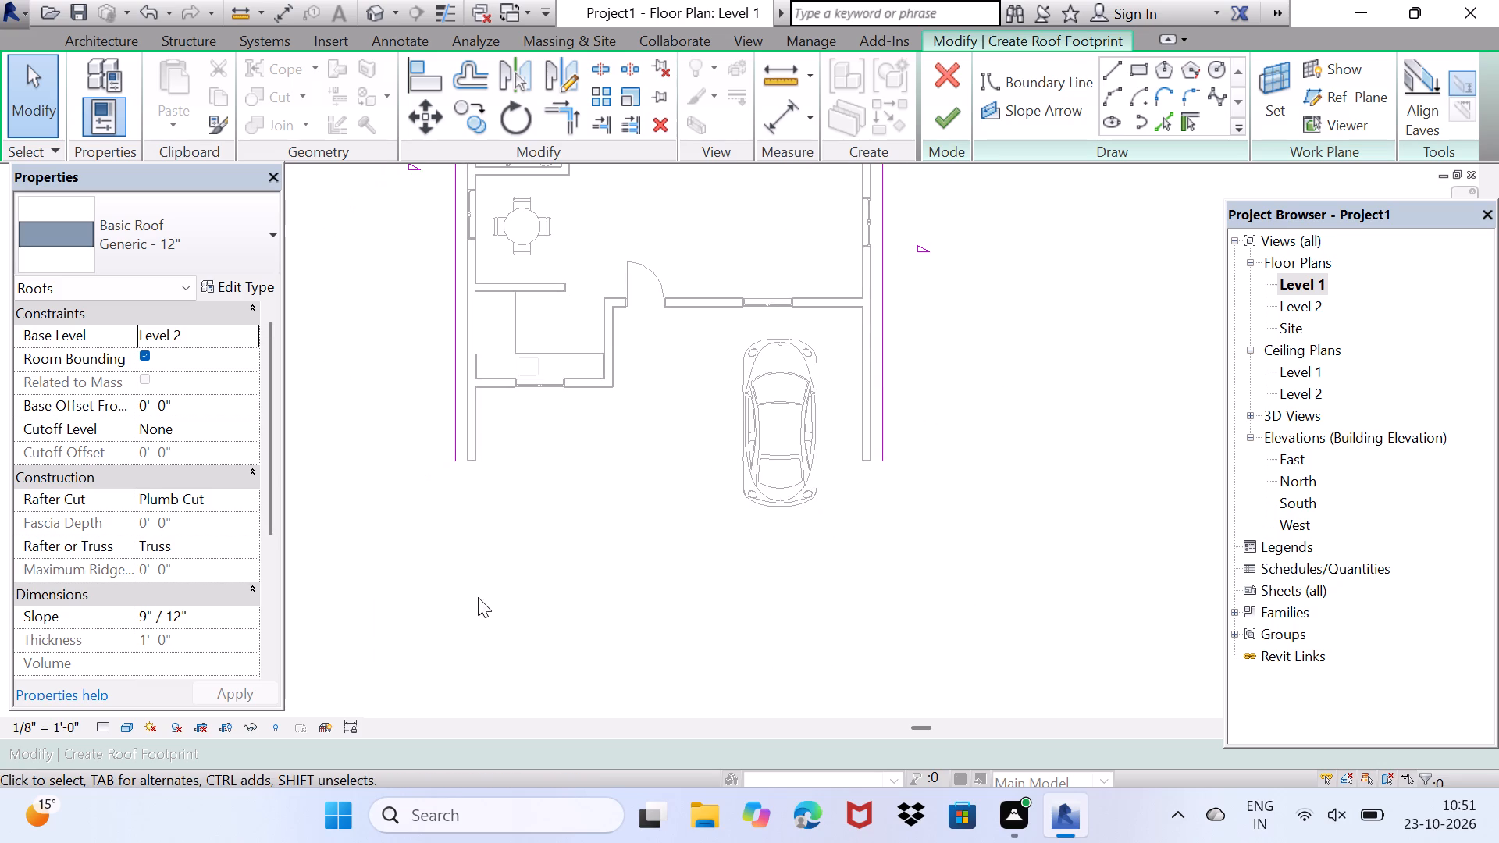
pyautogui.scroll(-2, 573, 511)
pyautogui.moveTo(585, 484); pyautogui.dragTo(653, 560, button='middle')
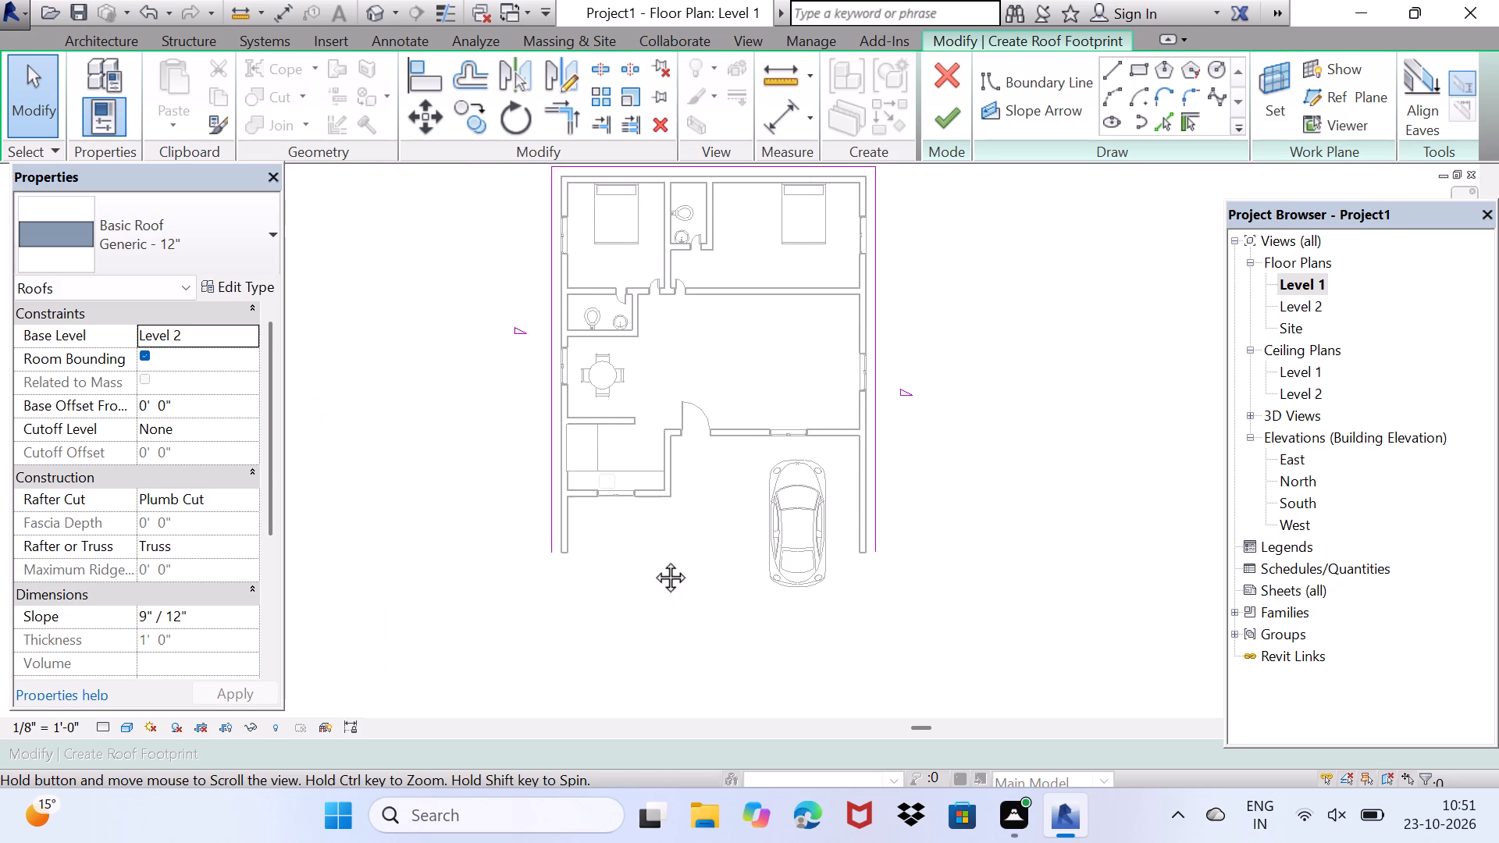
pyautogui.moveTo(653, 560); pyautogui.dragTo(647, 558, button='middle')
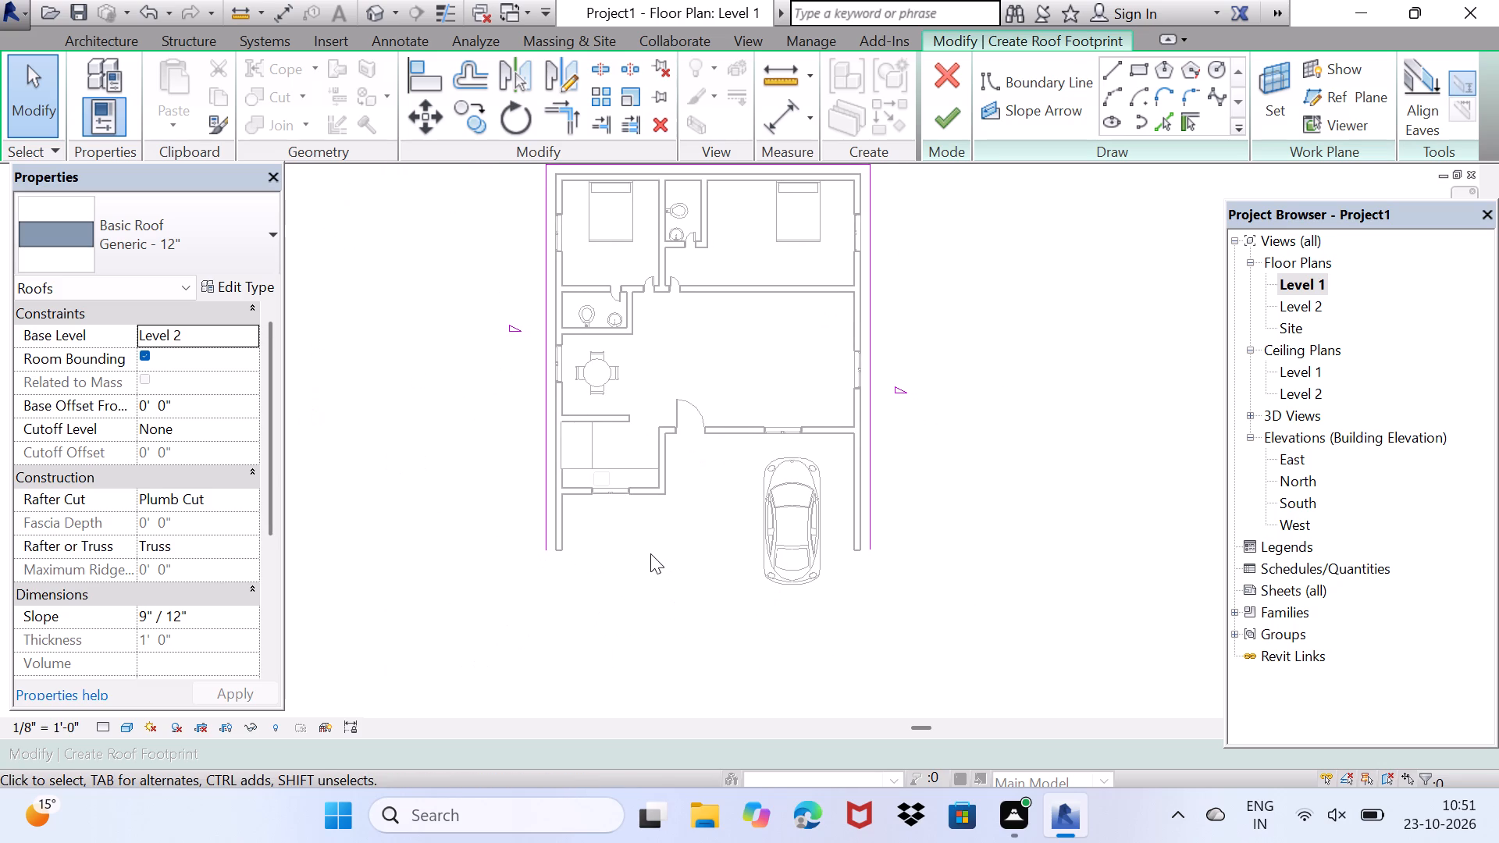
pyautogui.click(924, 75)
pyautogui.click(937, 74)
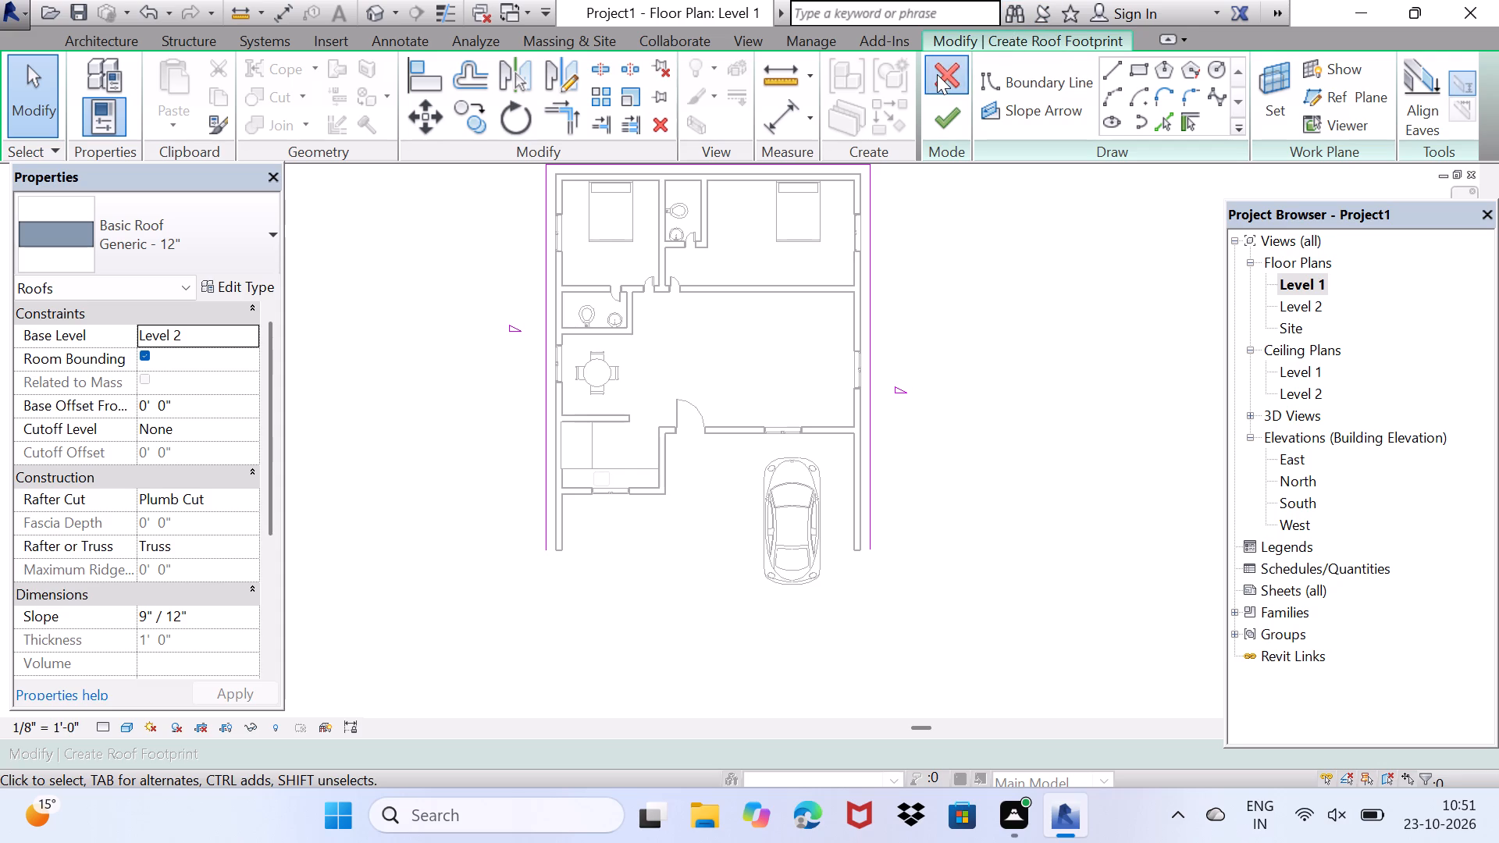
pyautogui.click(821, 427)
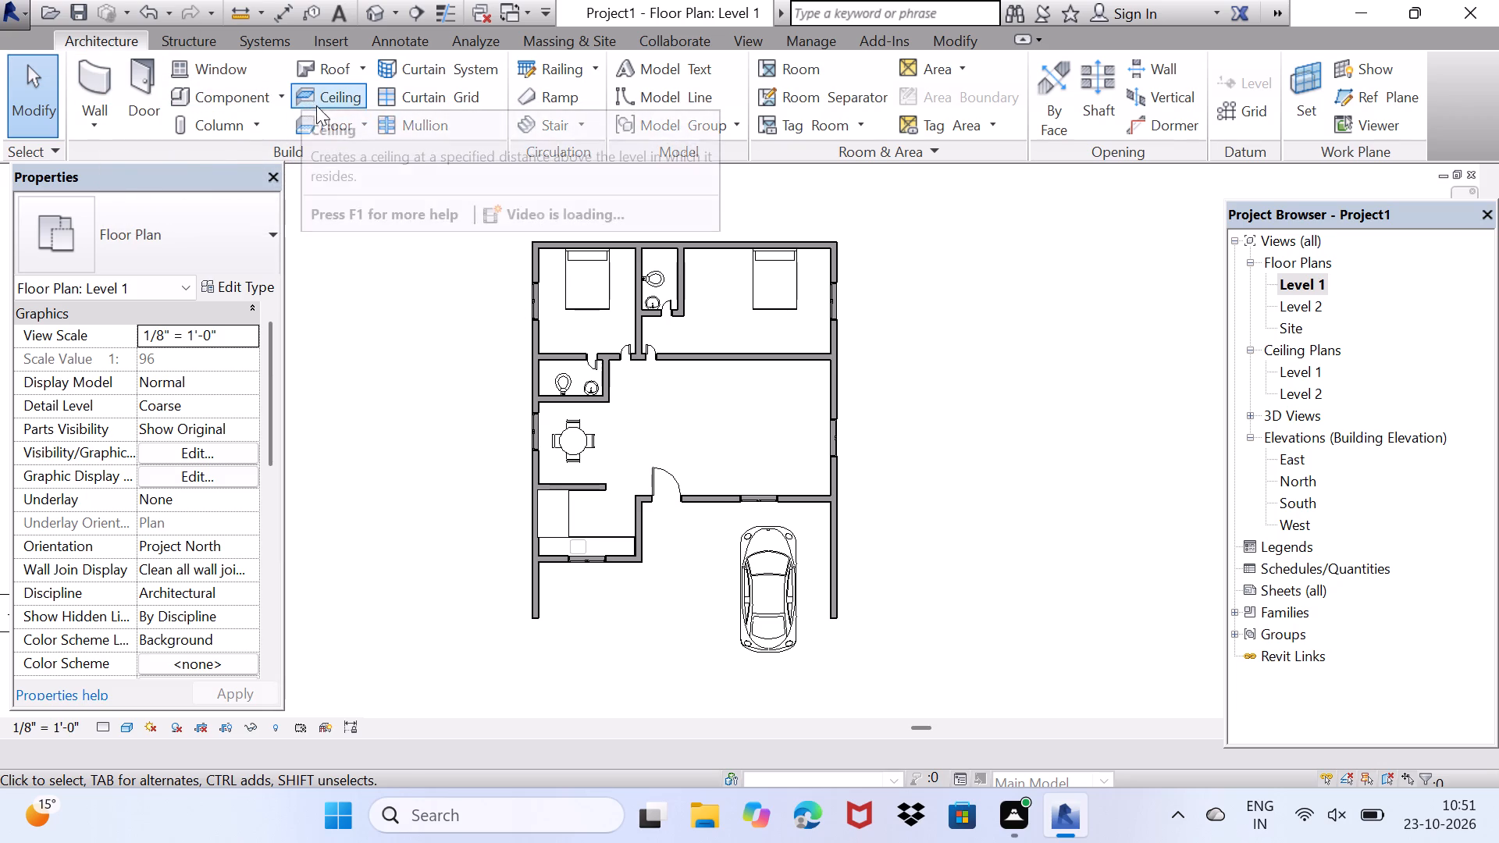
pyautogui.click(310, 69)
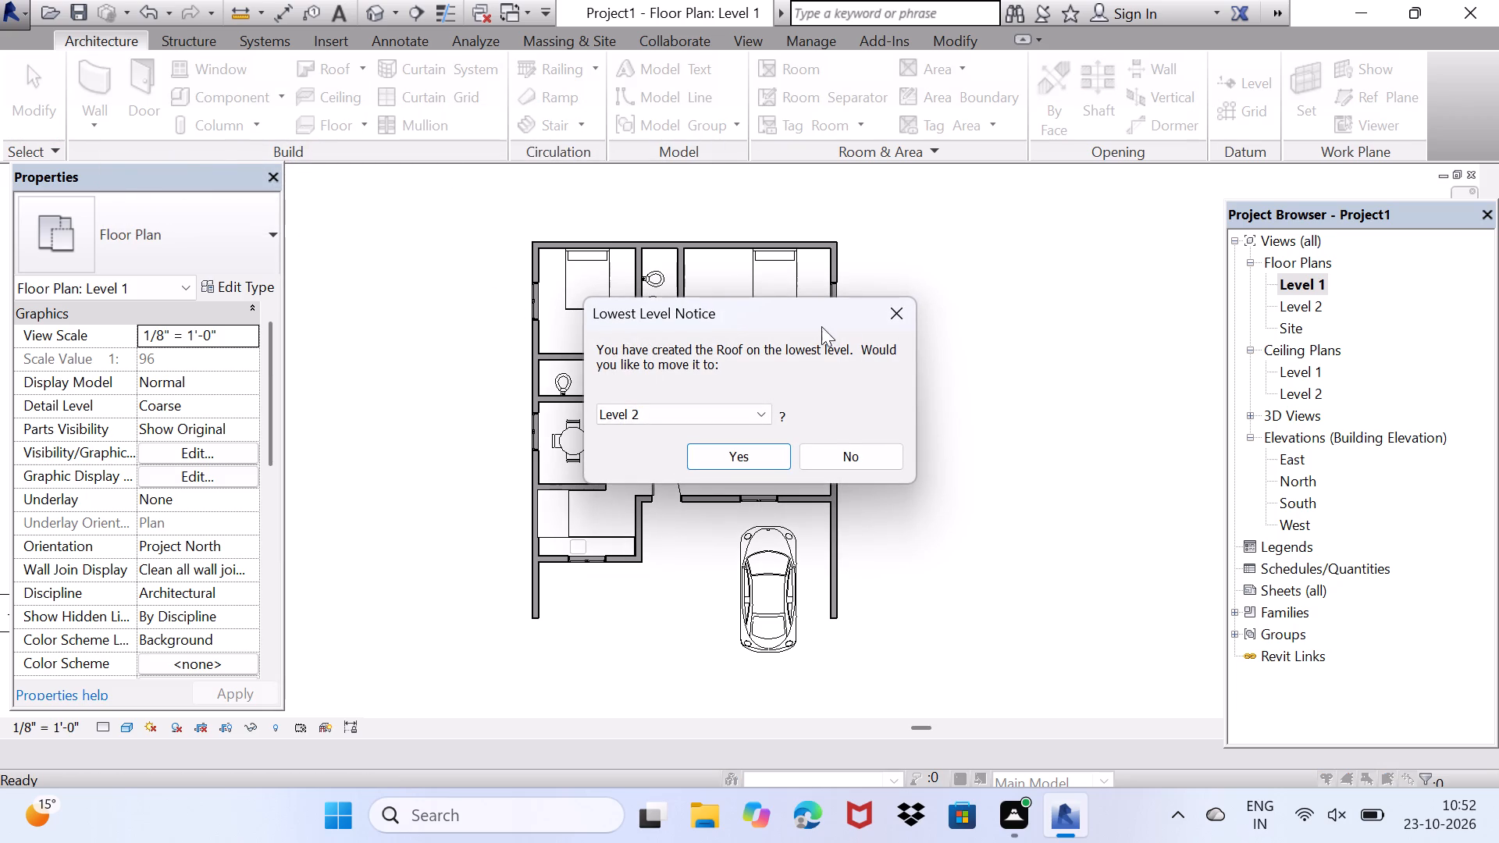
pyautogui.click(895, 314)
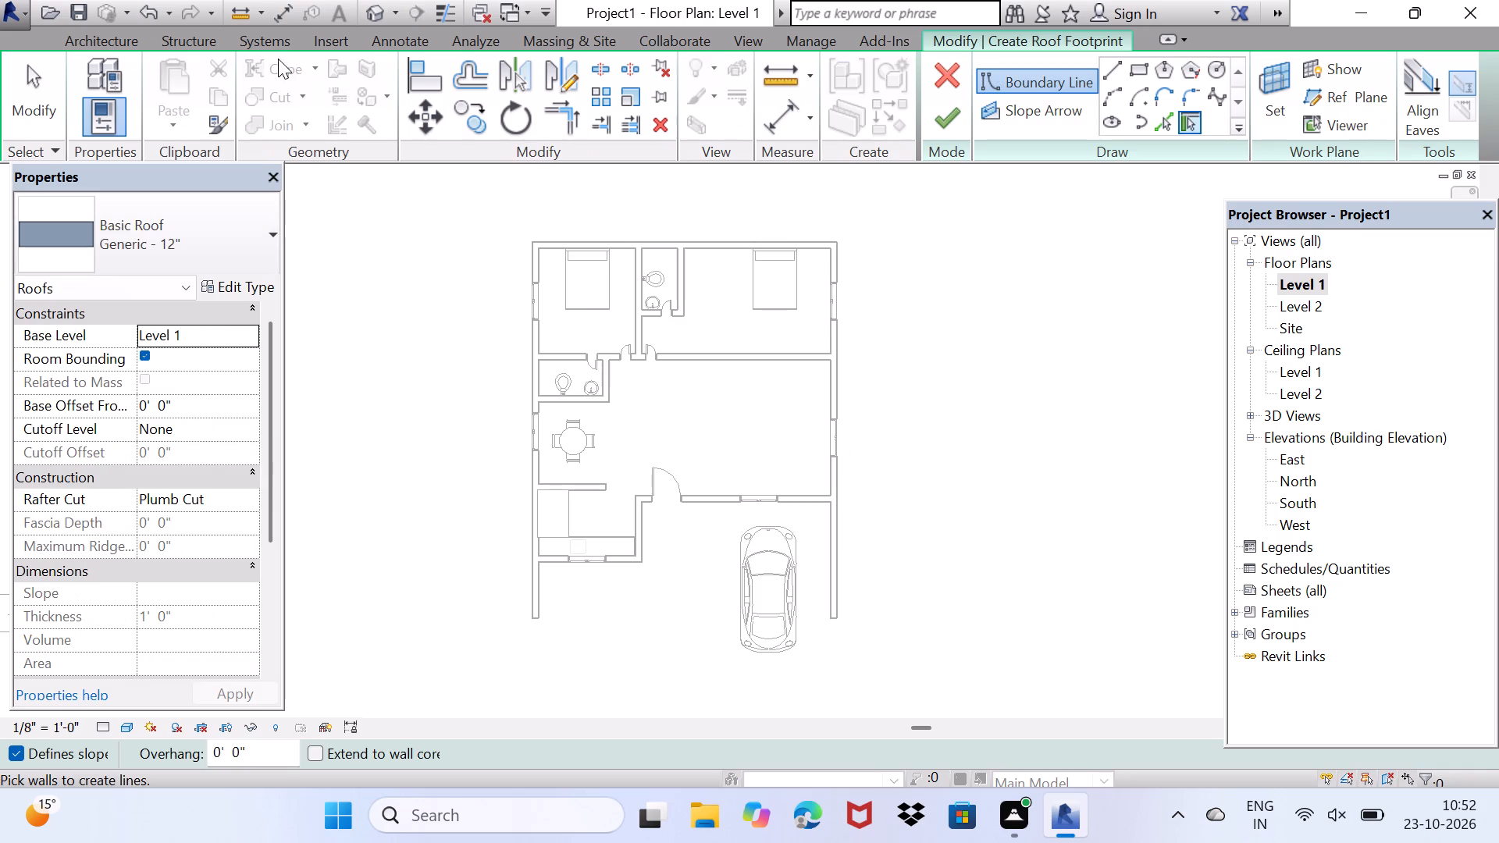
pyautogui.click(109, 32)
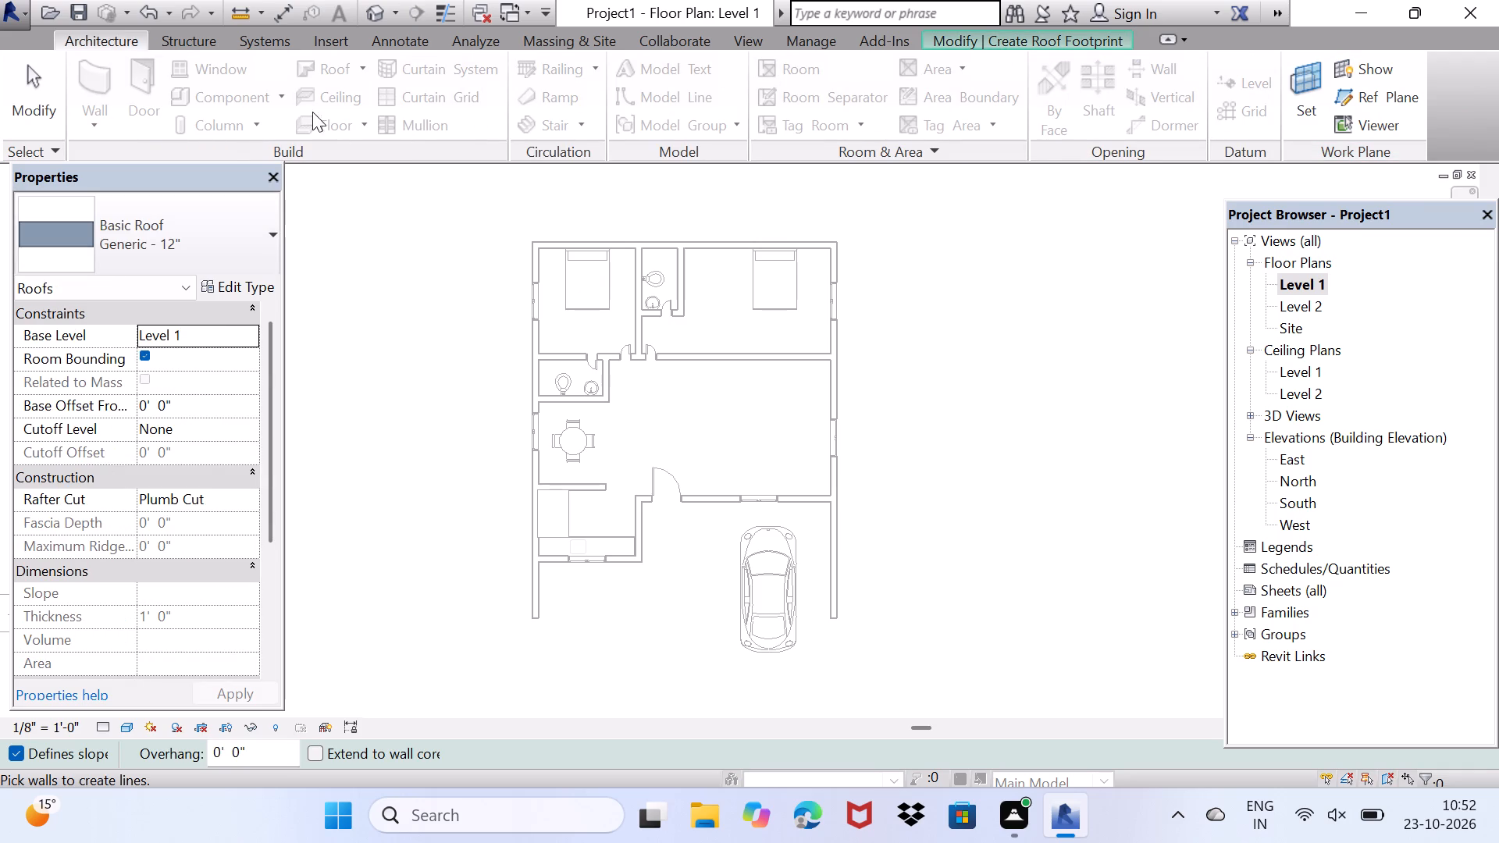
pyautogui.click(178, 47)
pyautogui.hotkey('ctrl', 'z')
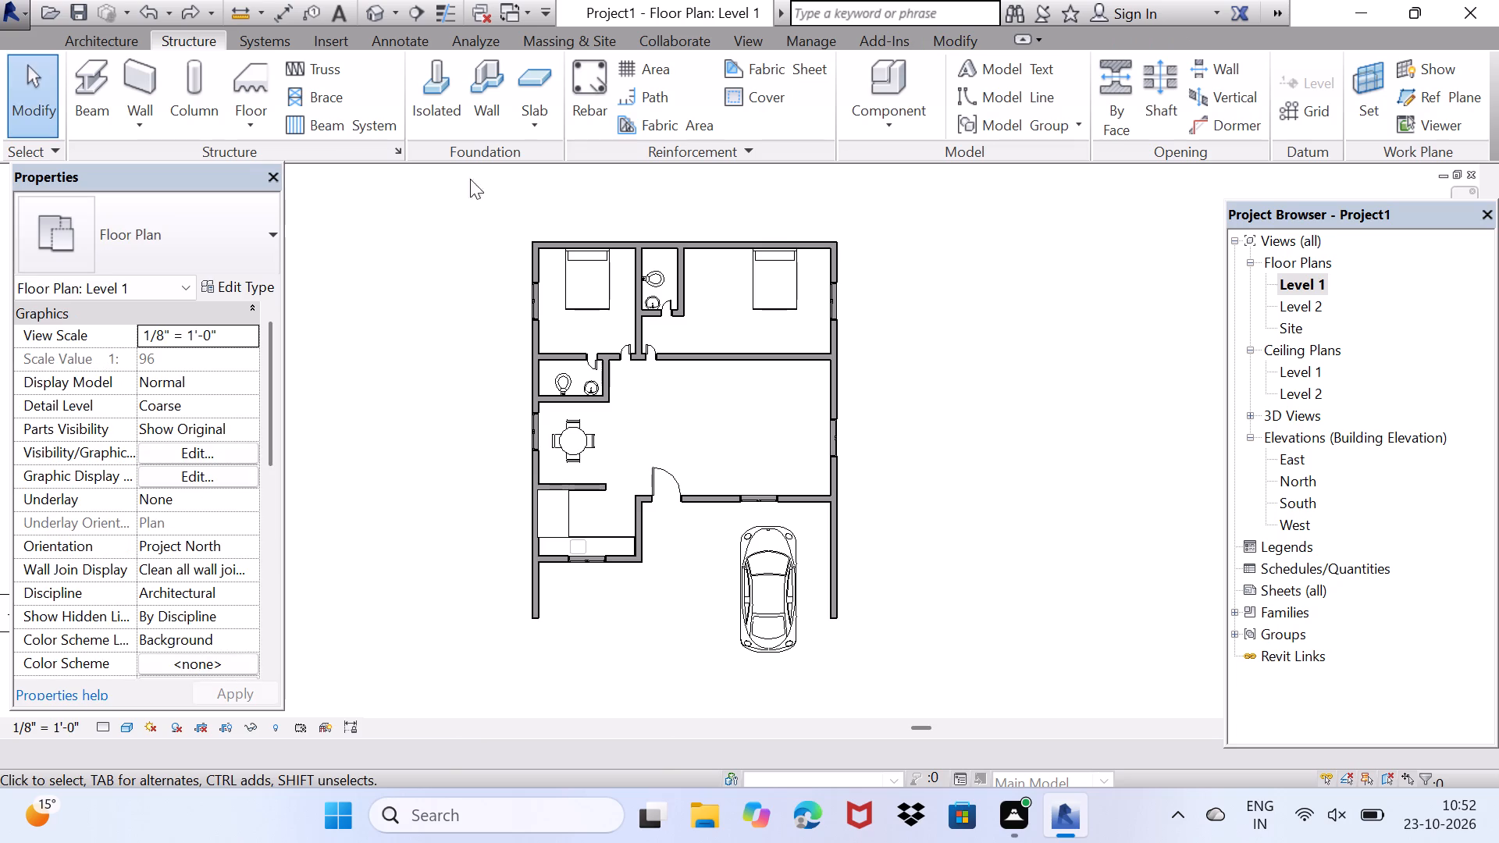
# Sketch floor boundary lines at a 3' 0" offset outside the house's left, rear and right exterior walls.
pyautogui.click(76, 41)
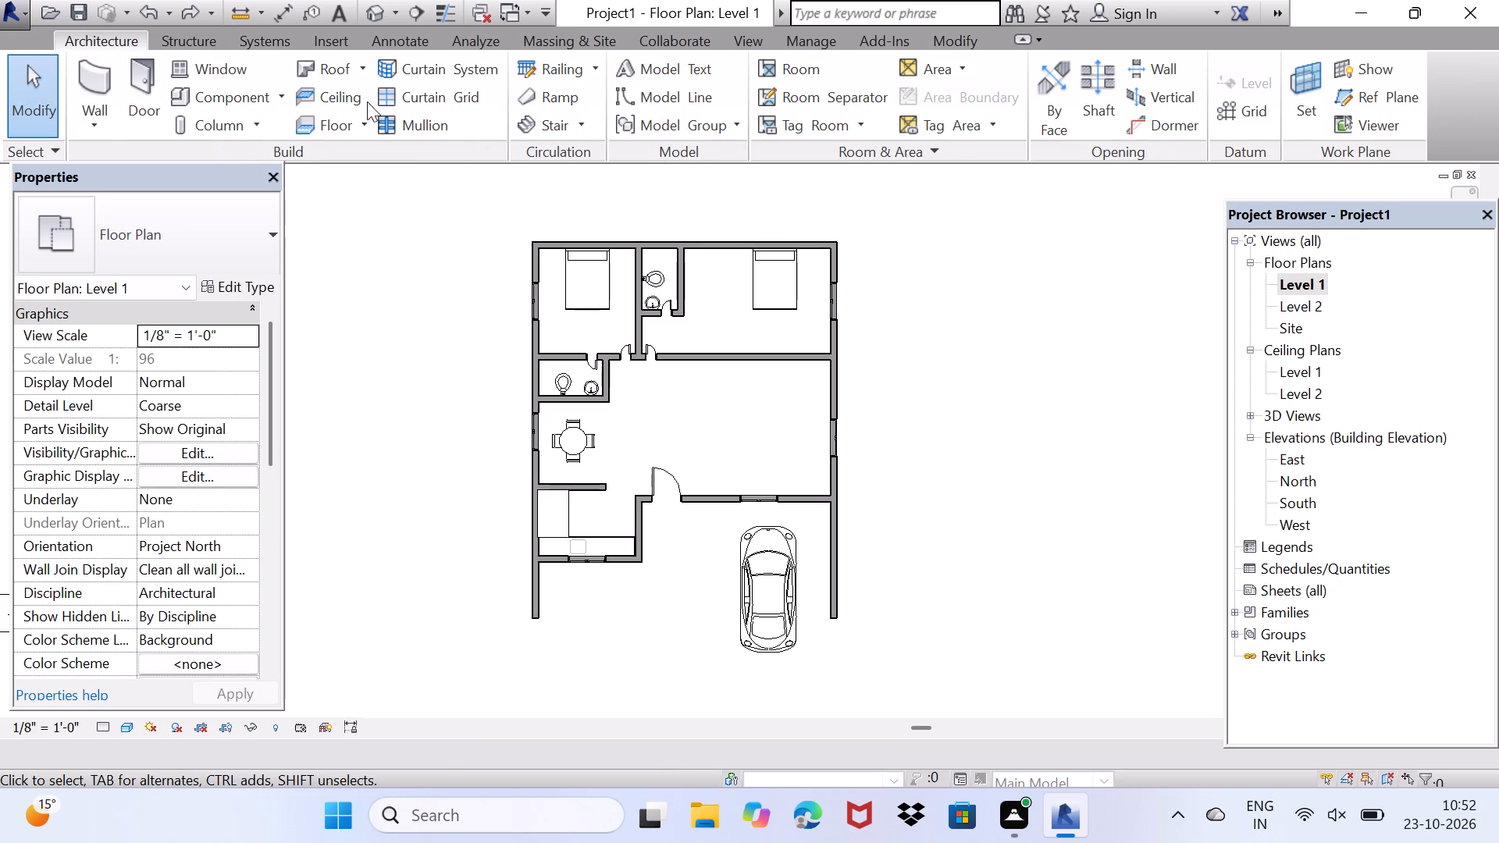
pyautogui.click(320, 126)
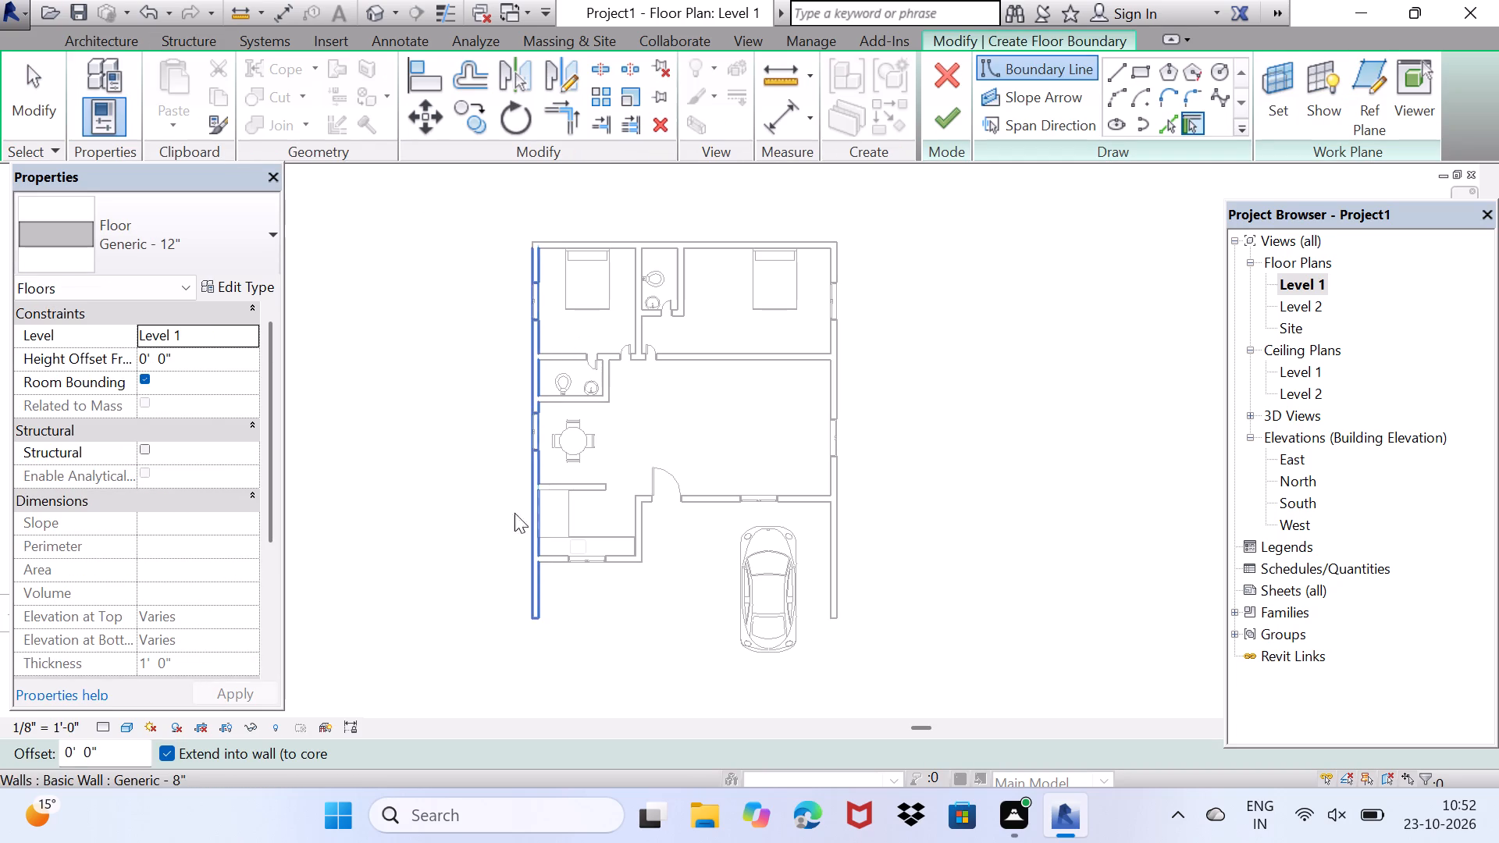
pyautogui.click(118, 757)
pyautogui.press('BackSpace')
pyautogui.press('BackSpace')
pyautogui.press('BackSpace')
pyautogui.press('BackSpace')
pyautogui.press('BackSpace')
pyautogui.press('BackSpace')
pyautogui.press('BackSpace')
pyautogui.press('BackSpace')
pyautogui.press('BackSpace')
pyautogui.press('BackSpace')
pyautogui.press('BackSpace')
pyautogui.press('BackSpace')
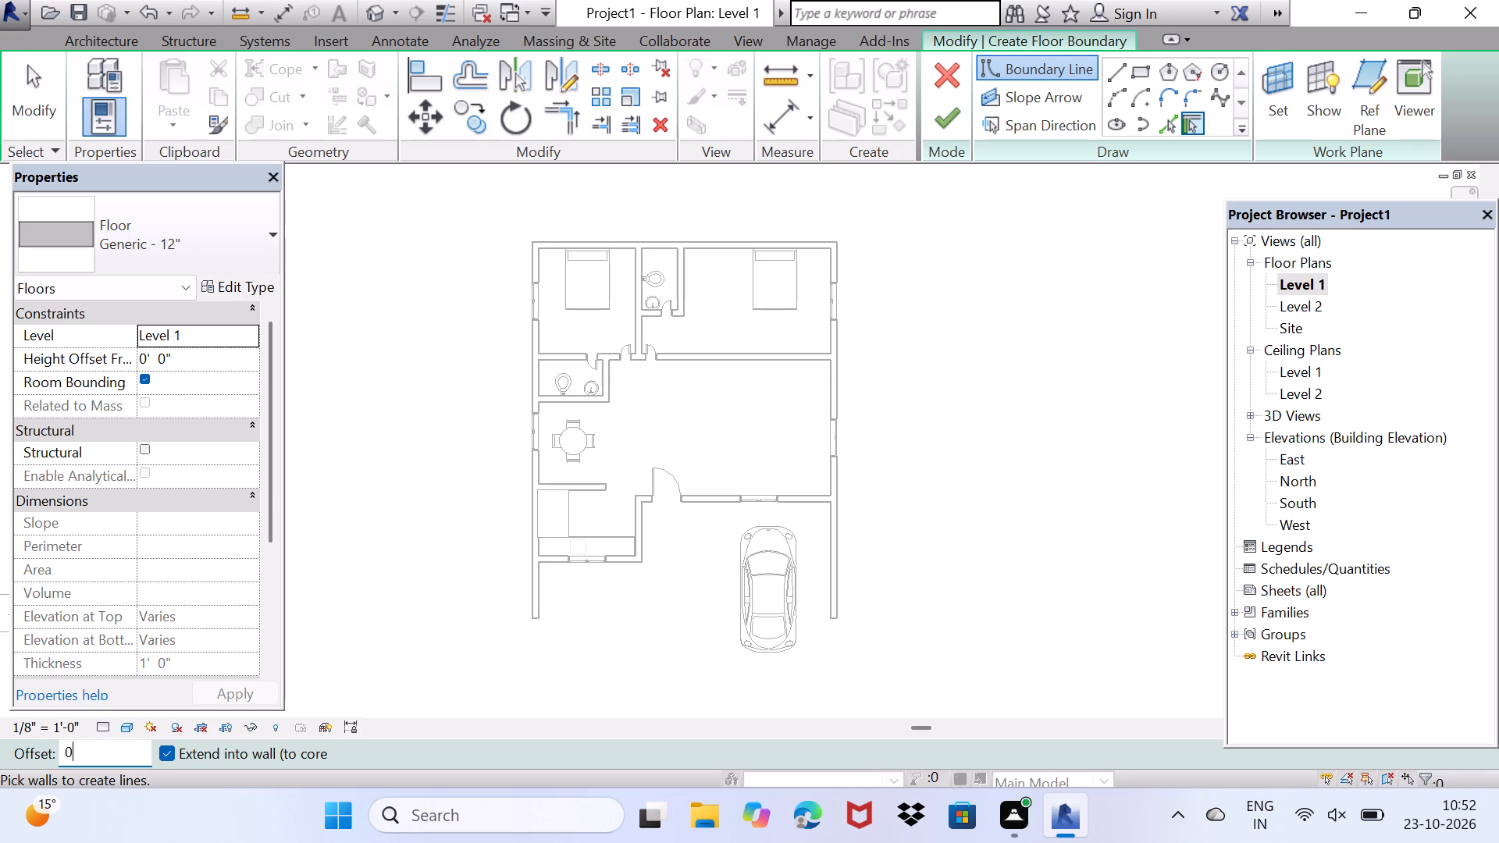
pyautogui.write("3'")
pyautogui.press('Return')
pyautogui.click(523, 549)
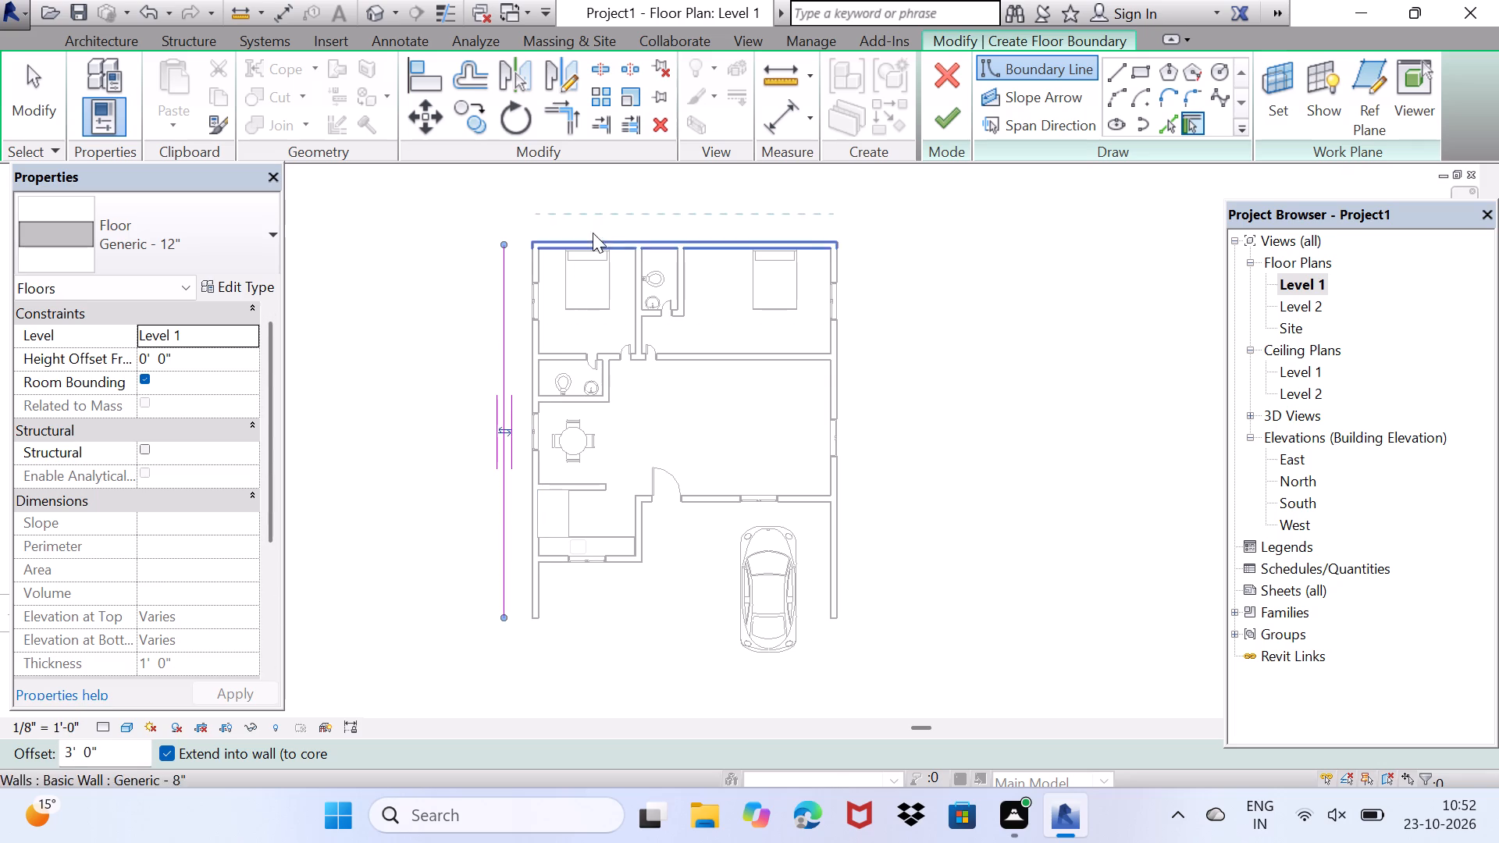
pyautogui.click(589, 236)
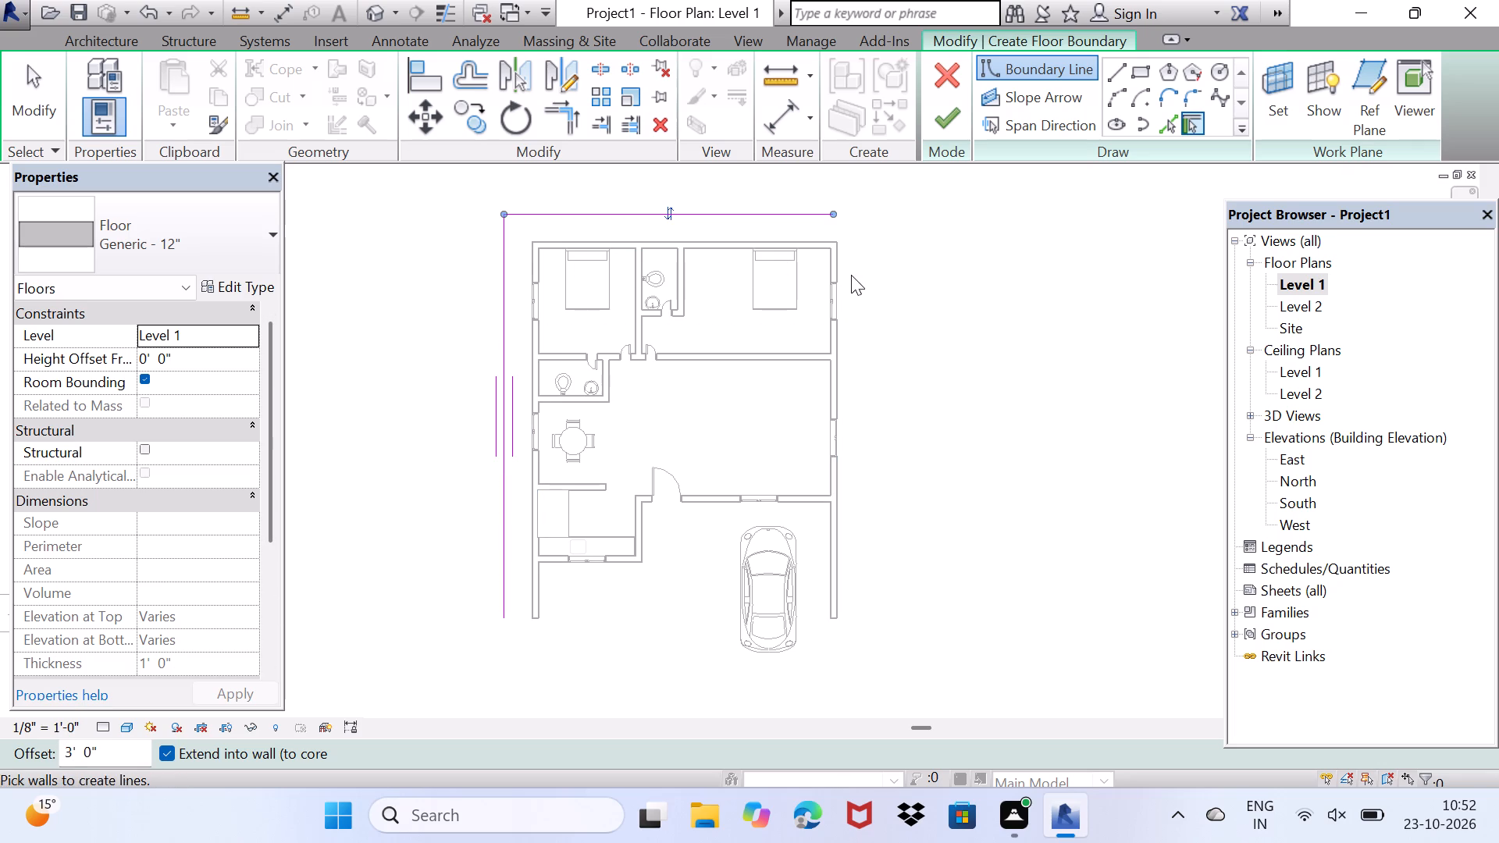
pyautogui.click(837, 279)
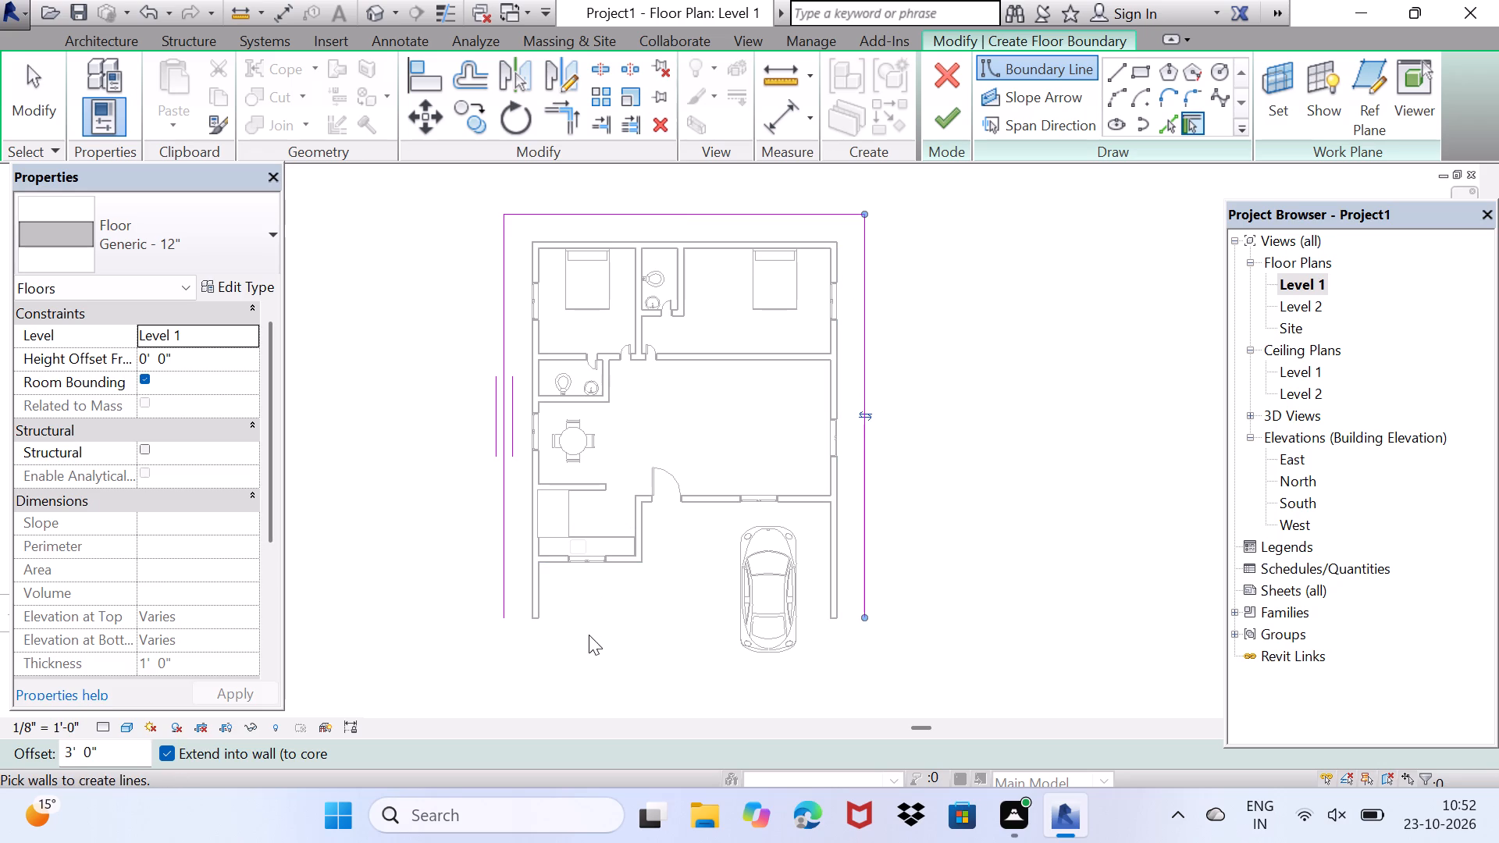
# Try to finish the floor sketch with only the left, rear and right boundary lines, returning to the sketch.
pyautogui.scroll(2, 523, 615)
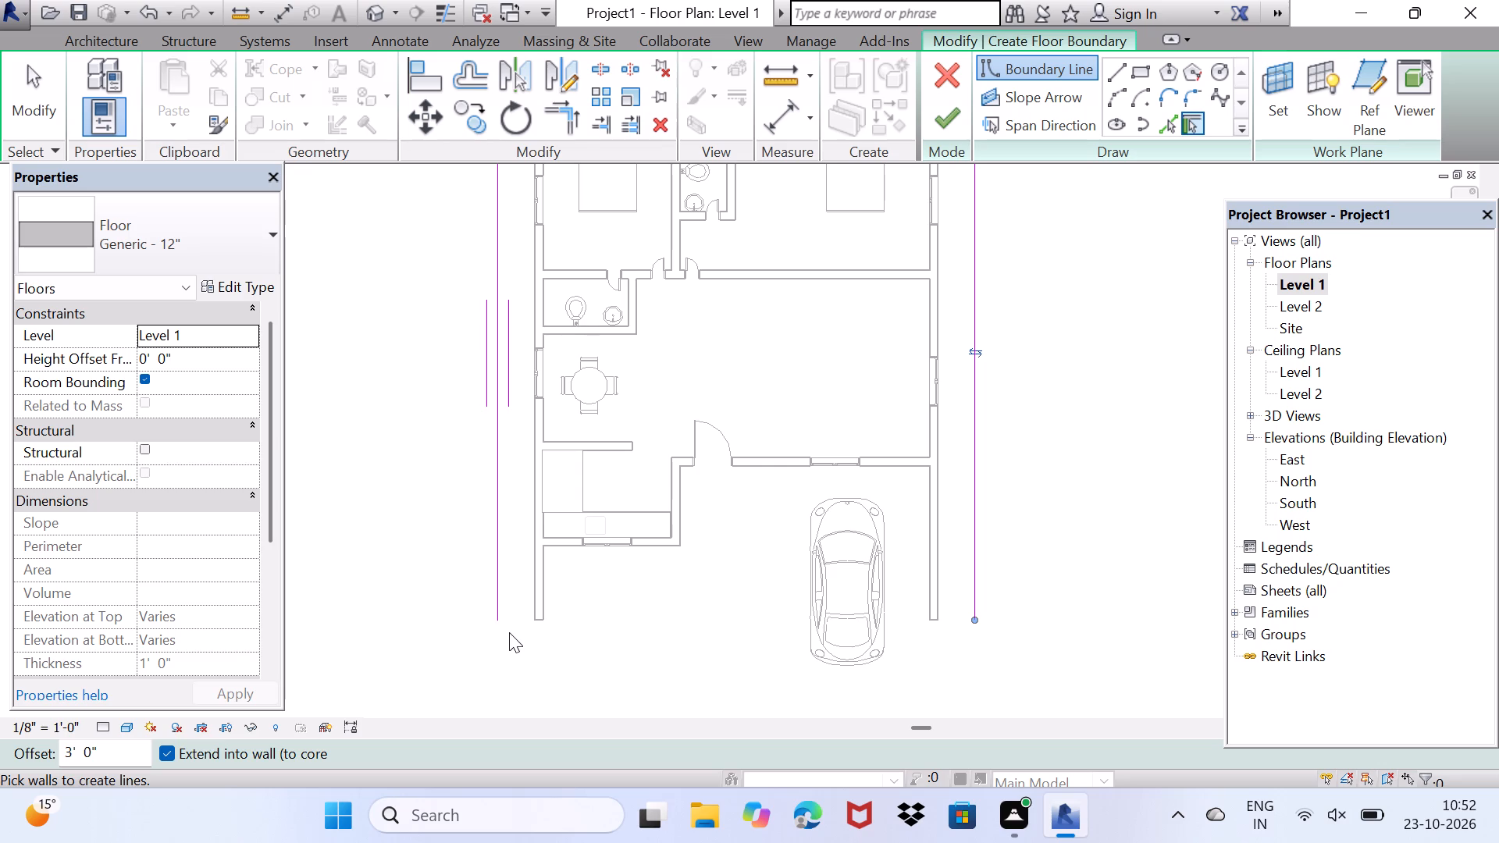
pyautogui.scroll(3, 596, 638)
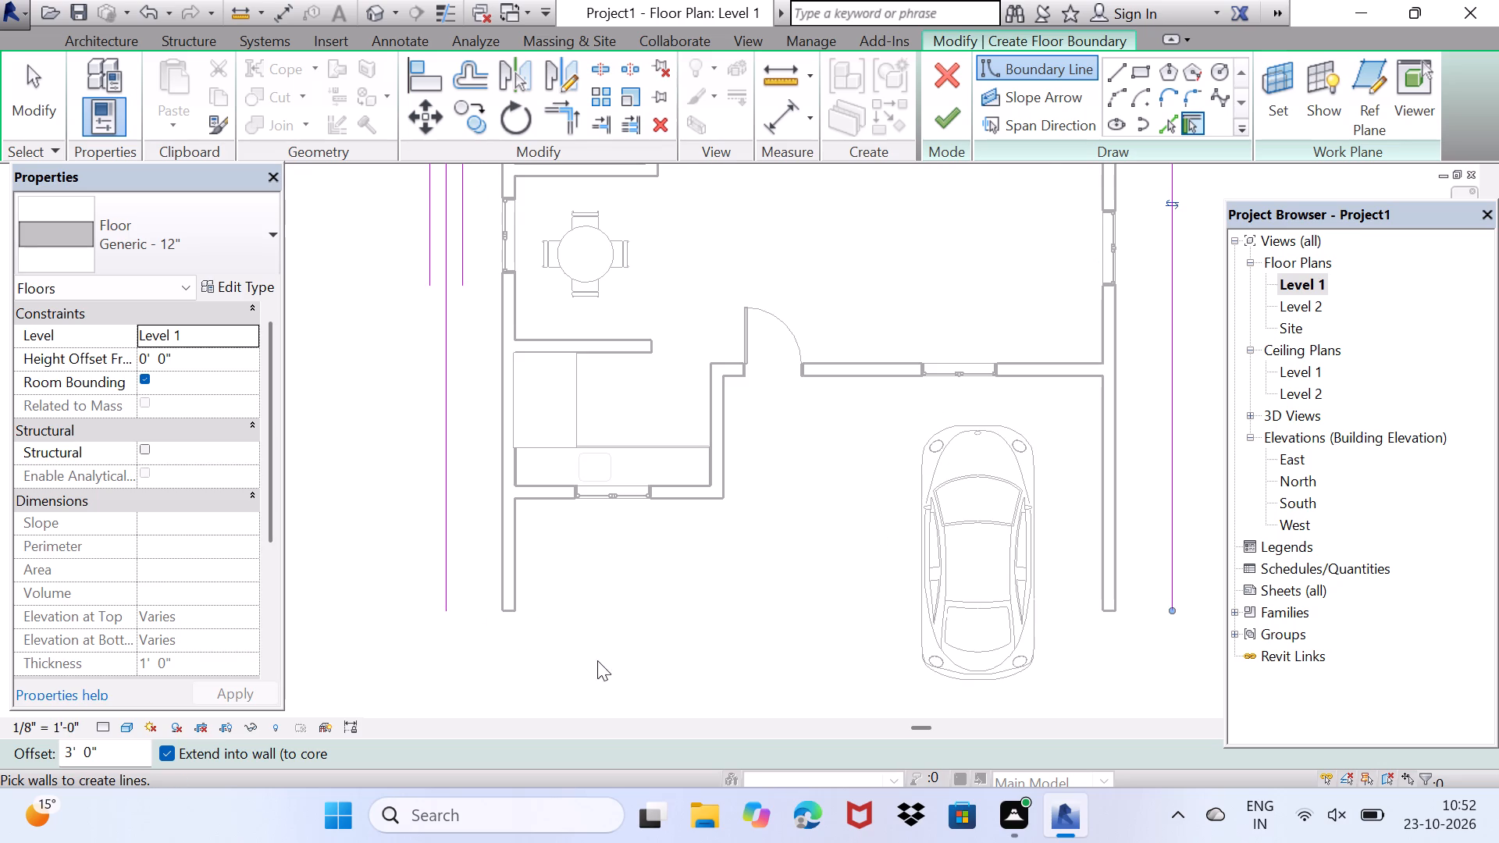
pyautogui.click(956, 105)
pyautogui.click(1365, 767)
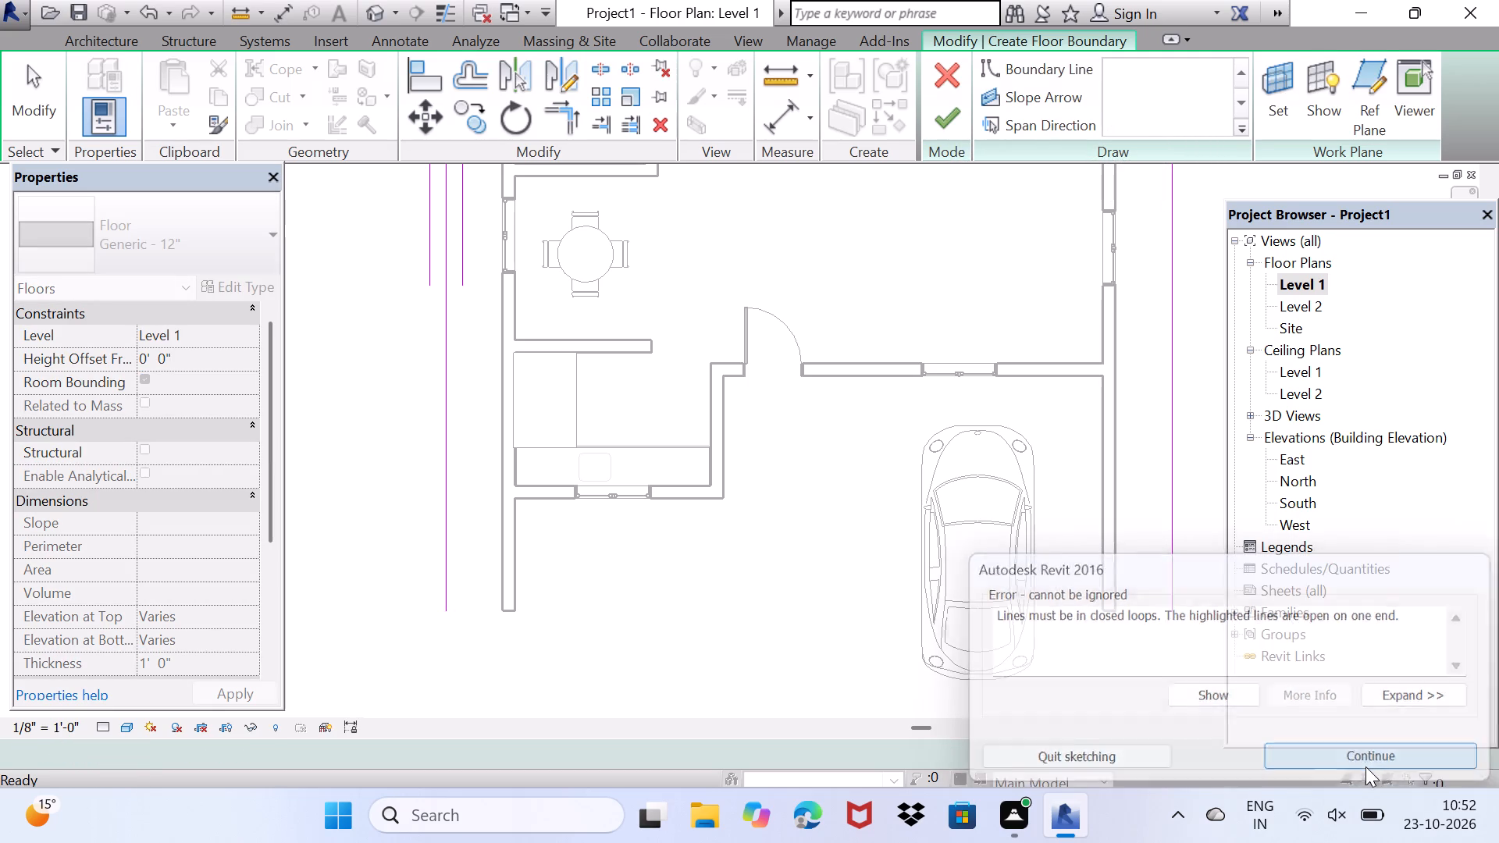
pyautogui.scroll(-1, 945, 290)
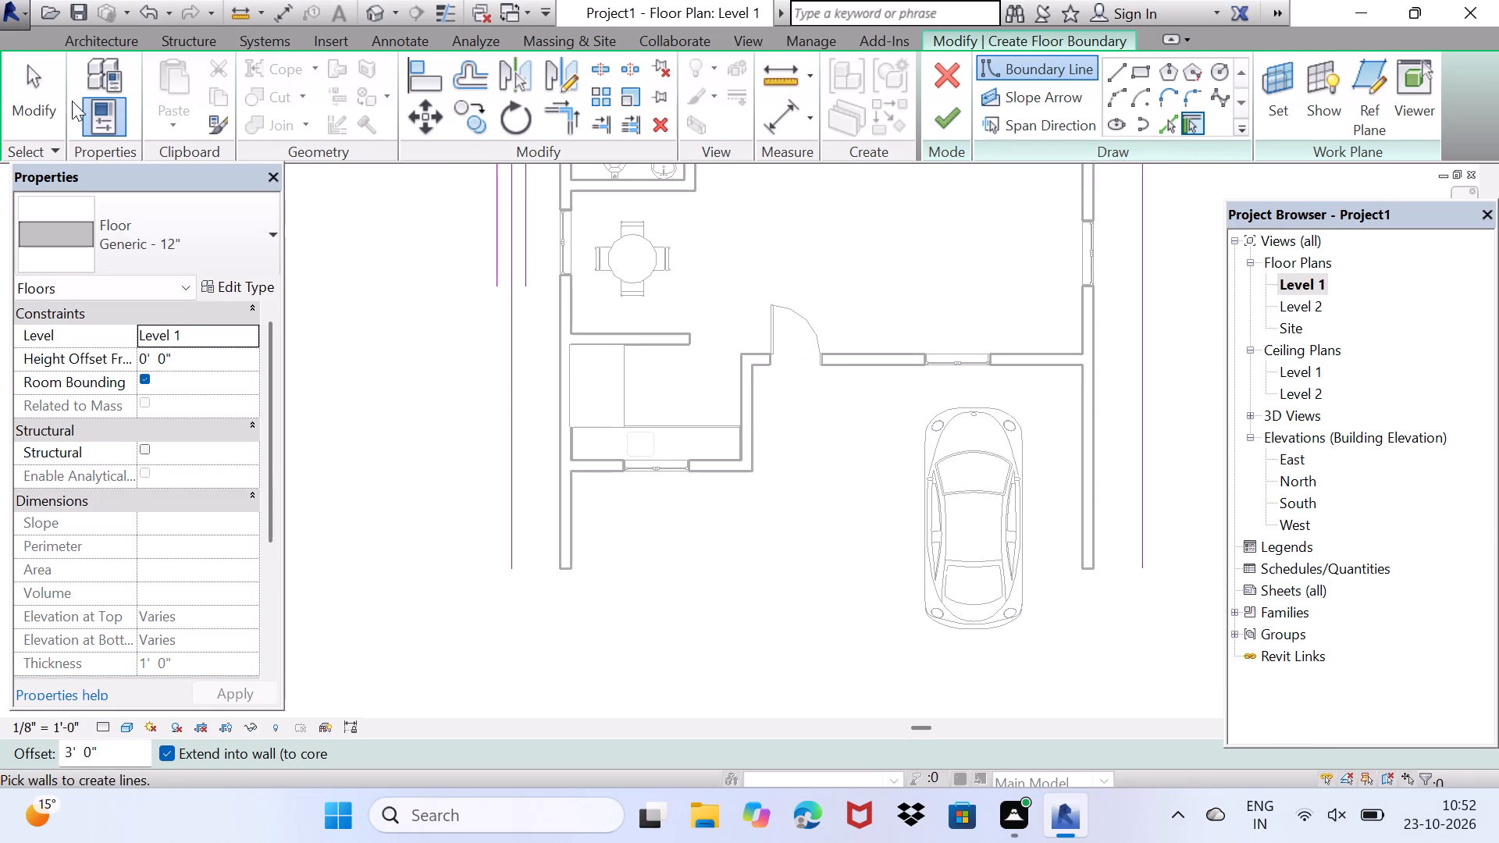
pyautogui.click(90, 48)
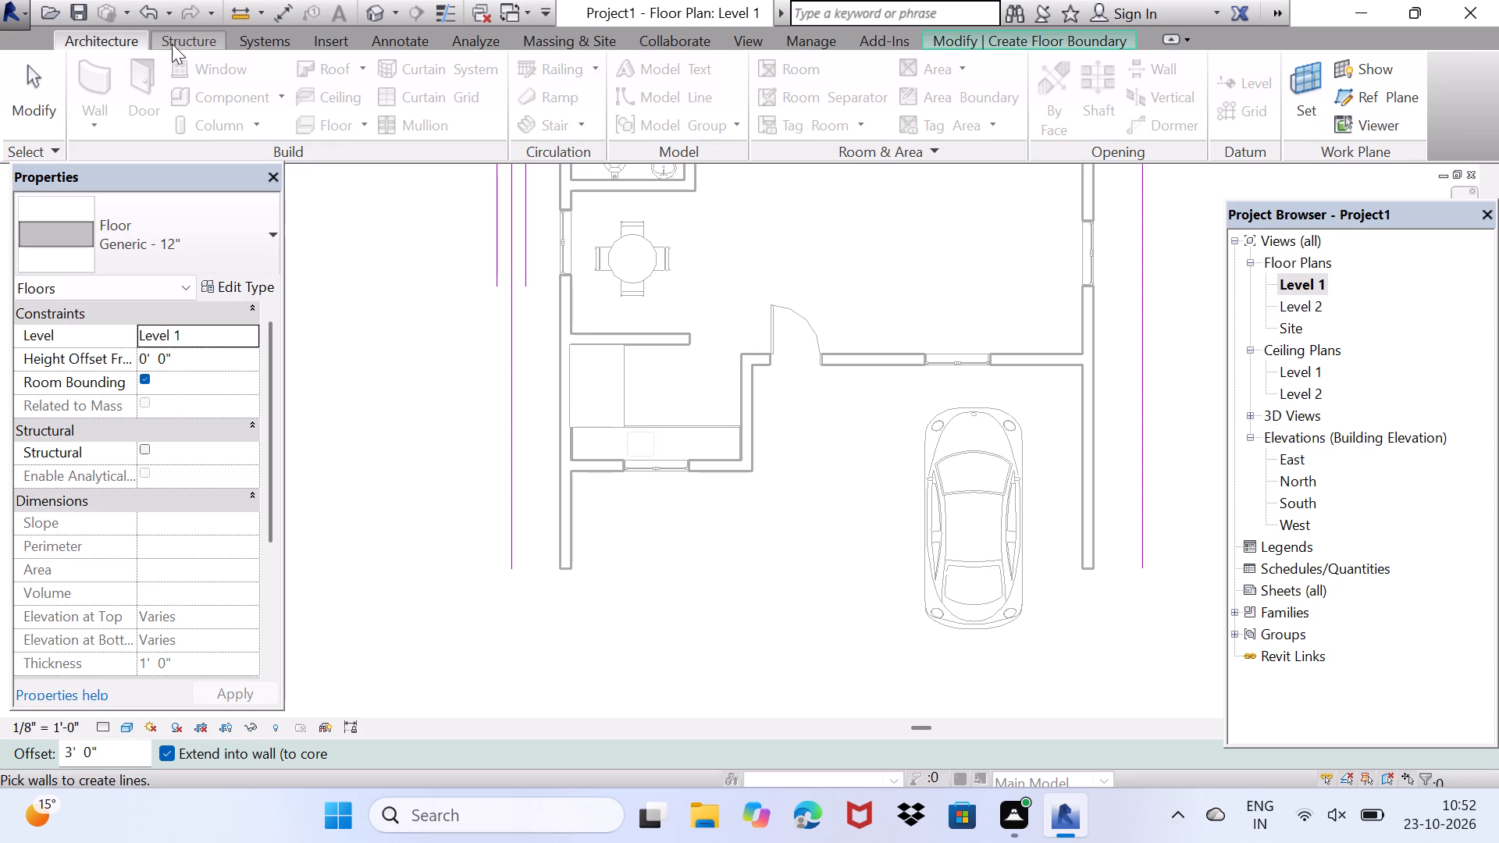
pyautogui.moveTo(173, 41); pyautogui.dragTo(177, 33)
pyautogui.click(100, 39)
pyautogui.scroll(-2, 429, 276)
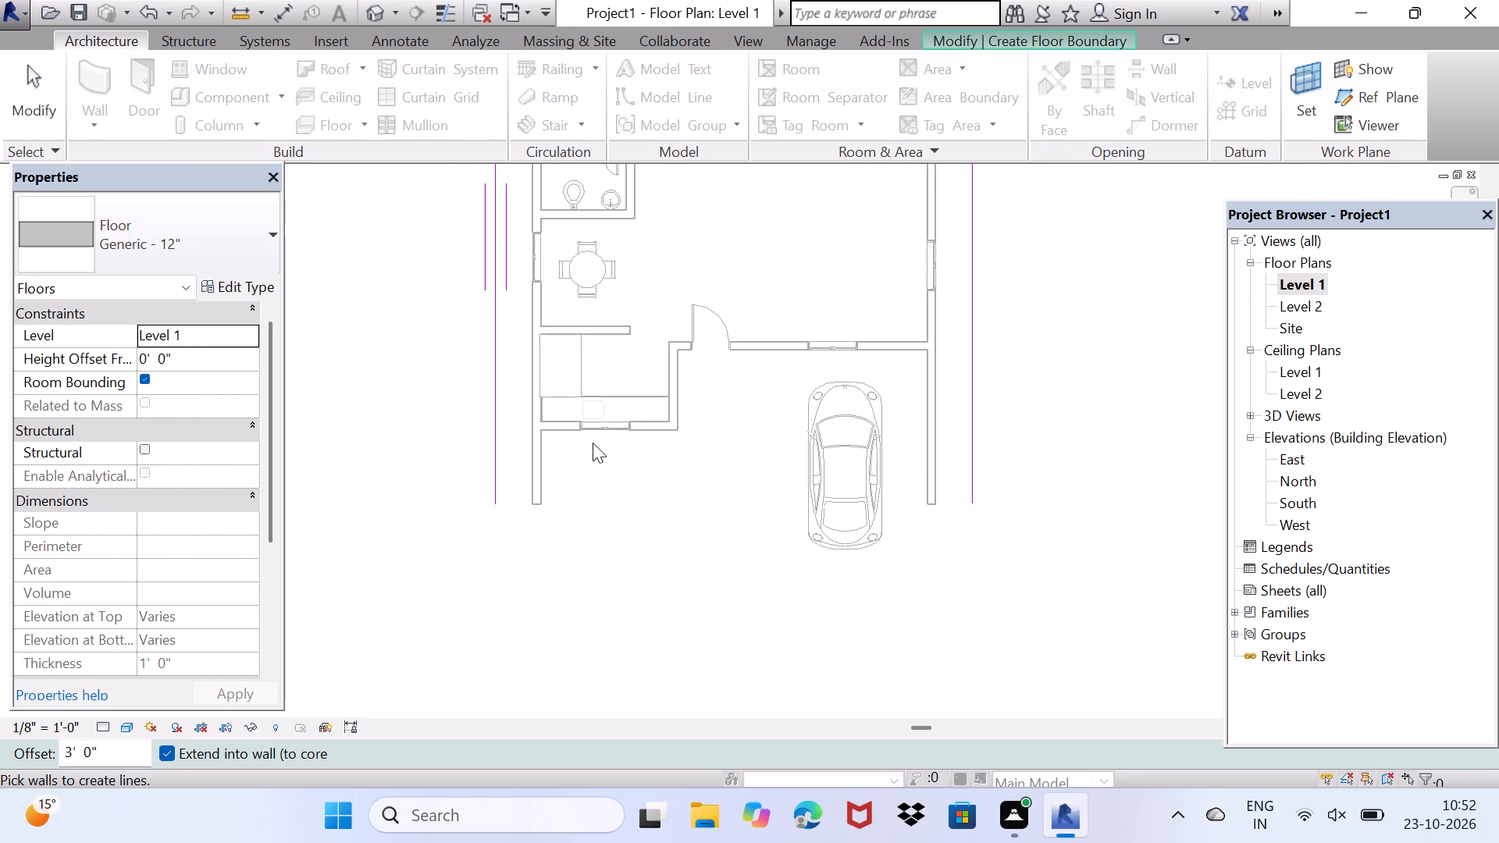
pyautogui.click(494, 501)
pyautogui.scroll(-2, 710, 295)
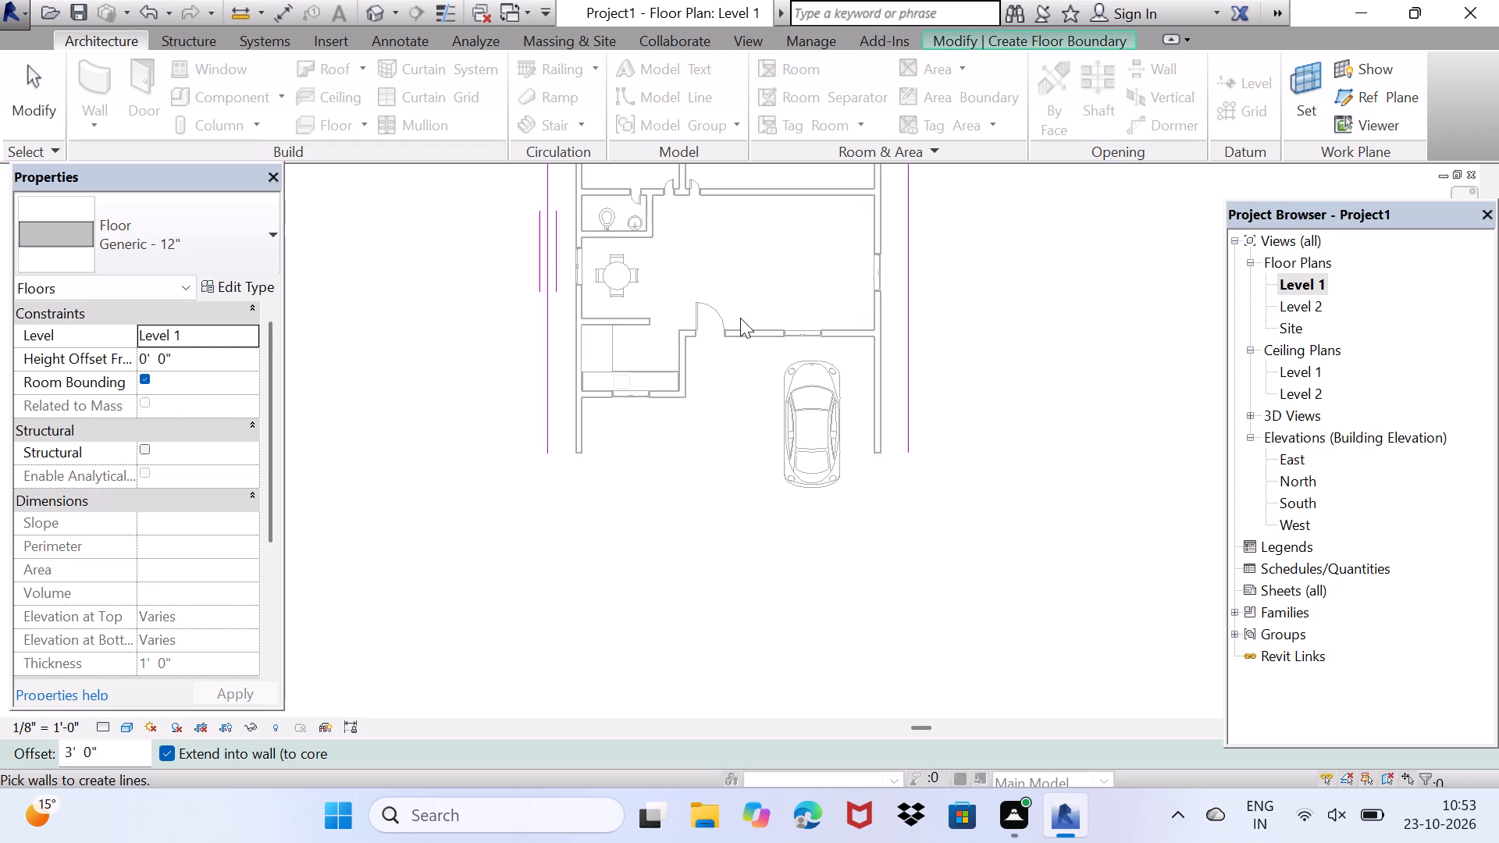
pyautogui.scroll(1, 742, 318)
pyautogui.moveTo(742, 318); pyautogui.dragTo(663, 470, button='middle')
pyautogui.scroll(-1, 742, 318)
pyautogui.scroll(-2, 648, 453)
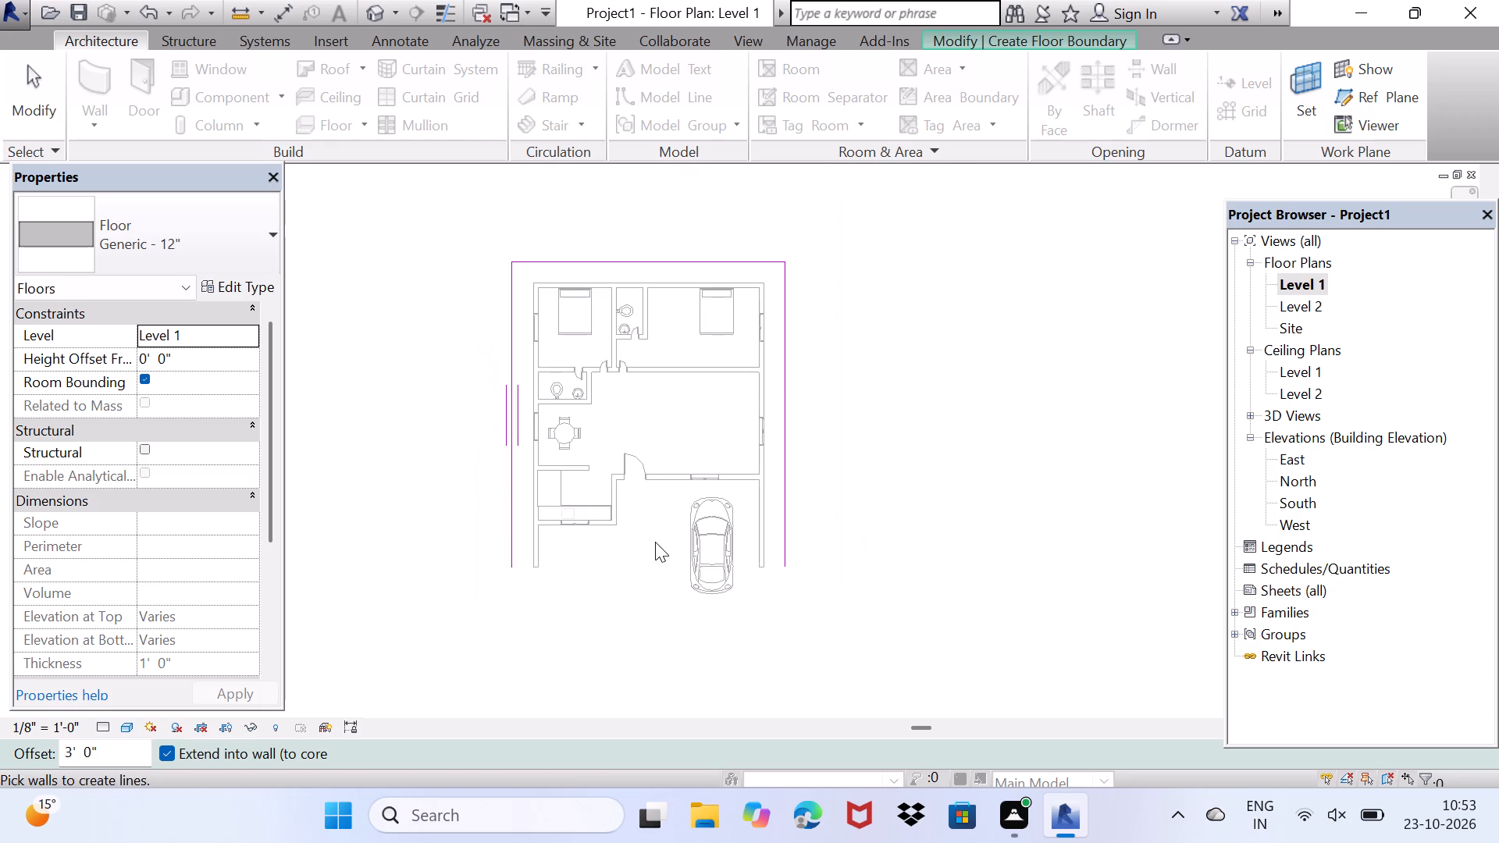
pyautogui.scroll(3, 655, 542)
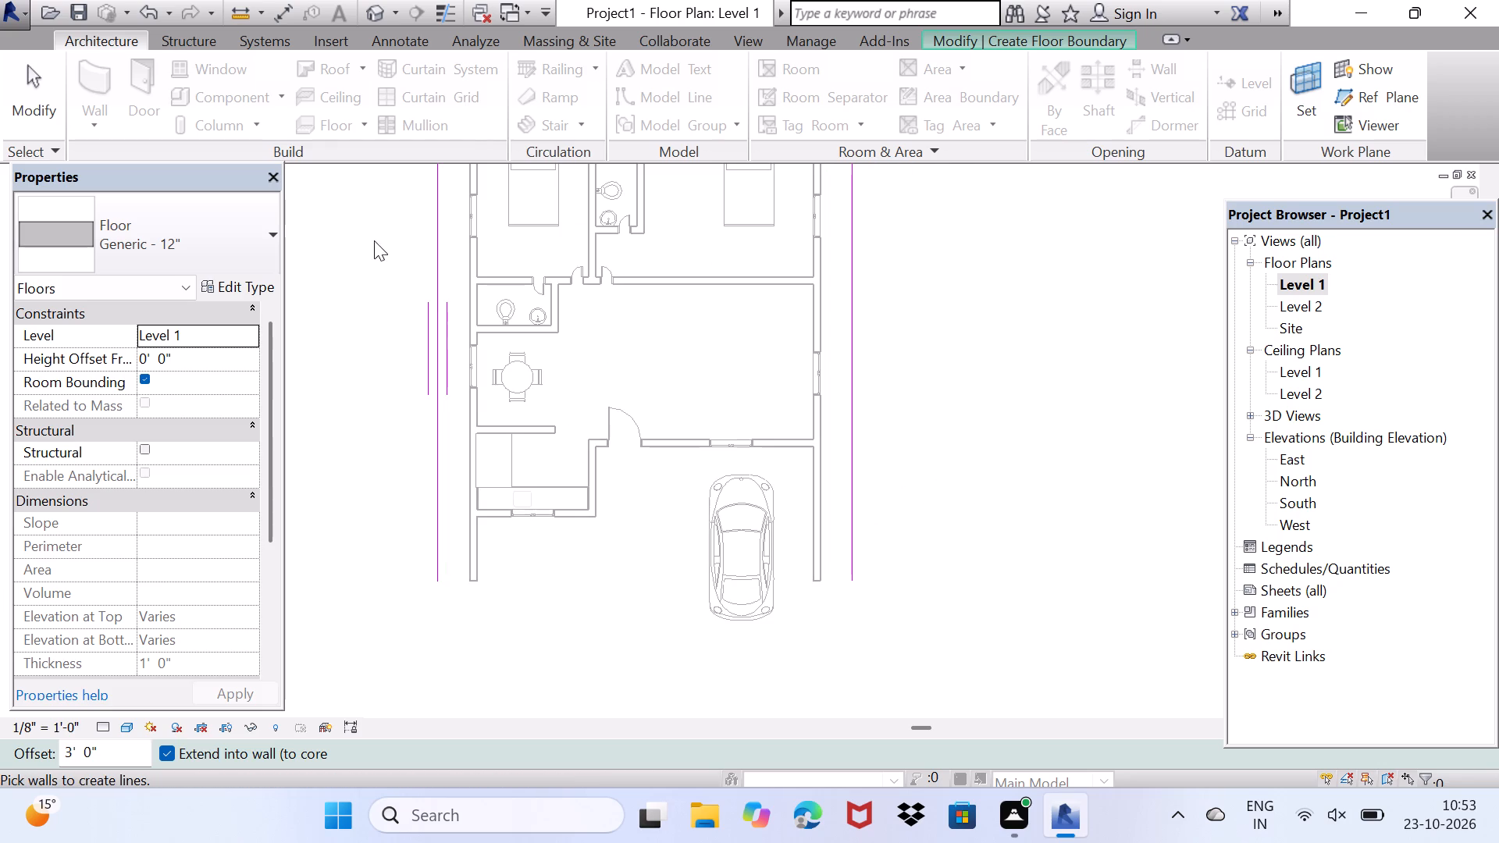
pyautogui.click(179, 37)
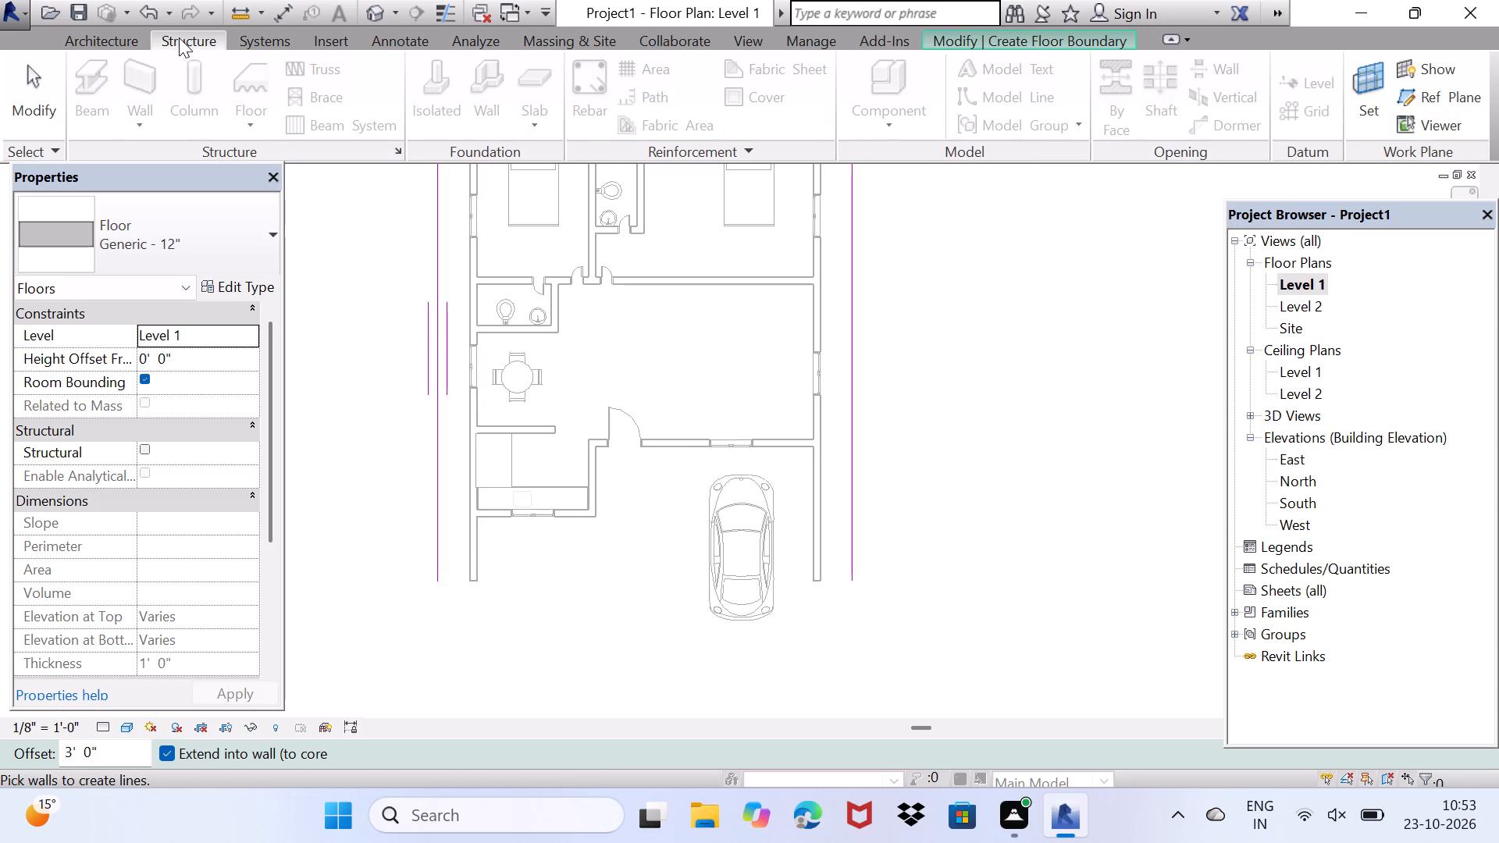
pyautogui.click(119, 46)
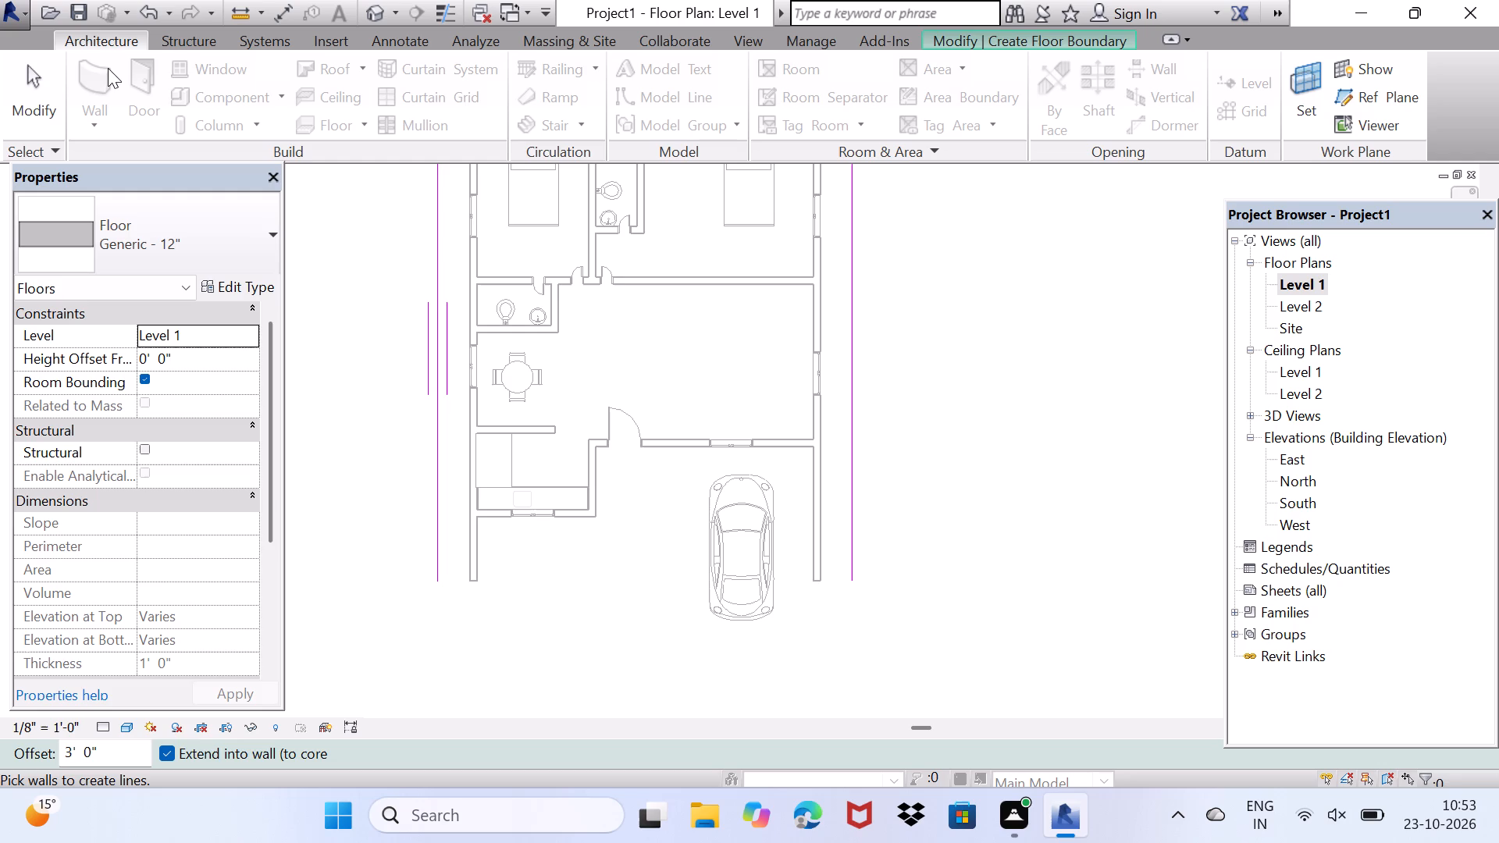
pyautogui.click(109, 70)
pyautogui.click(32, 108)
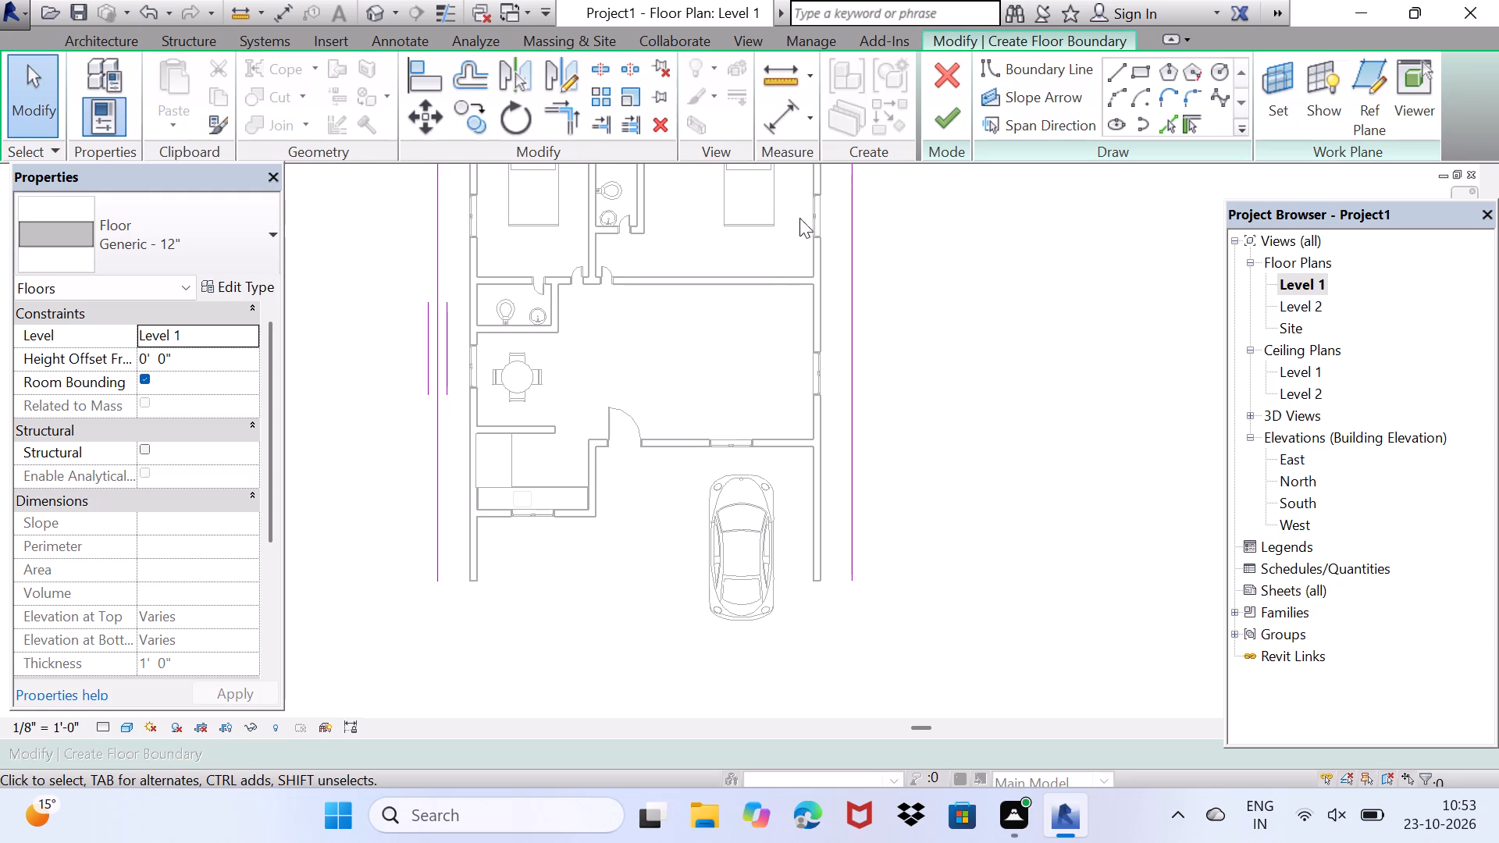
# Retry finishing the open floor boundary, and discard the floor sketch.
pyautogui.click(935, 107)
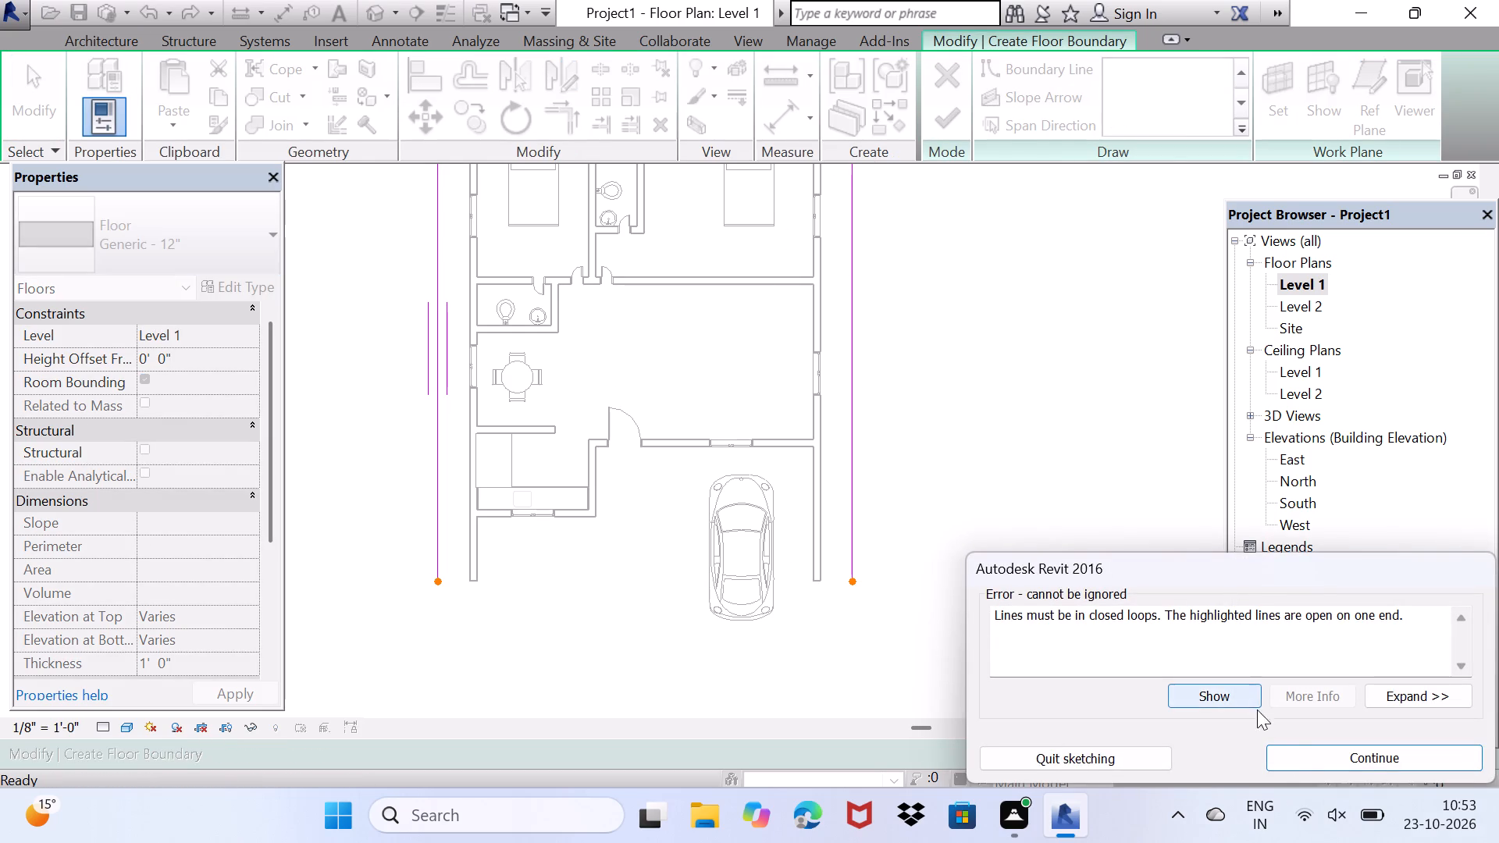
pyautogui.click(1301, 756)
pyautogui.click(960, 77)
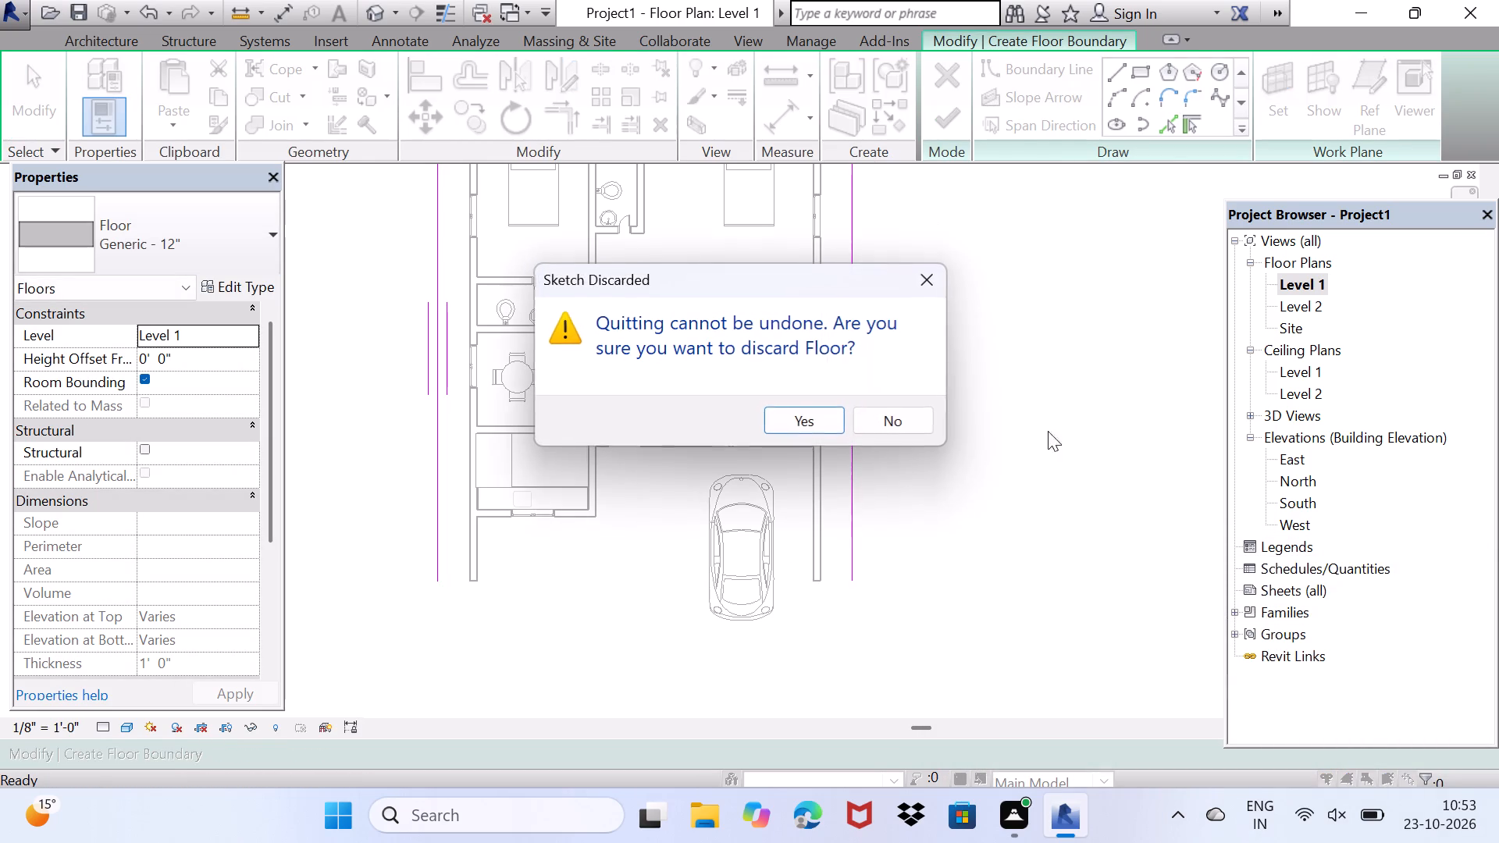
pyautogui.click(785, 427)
# Draw Generic - 8" walls enclosing the parking area, extending both side walls about 8' 6" forward and joining them with a 32' 0" front wall.
pyautogui.scroll(-1, 728, 544)
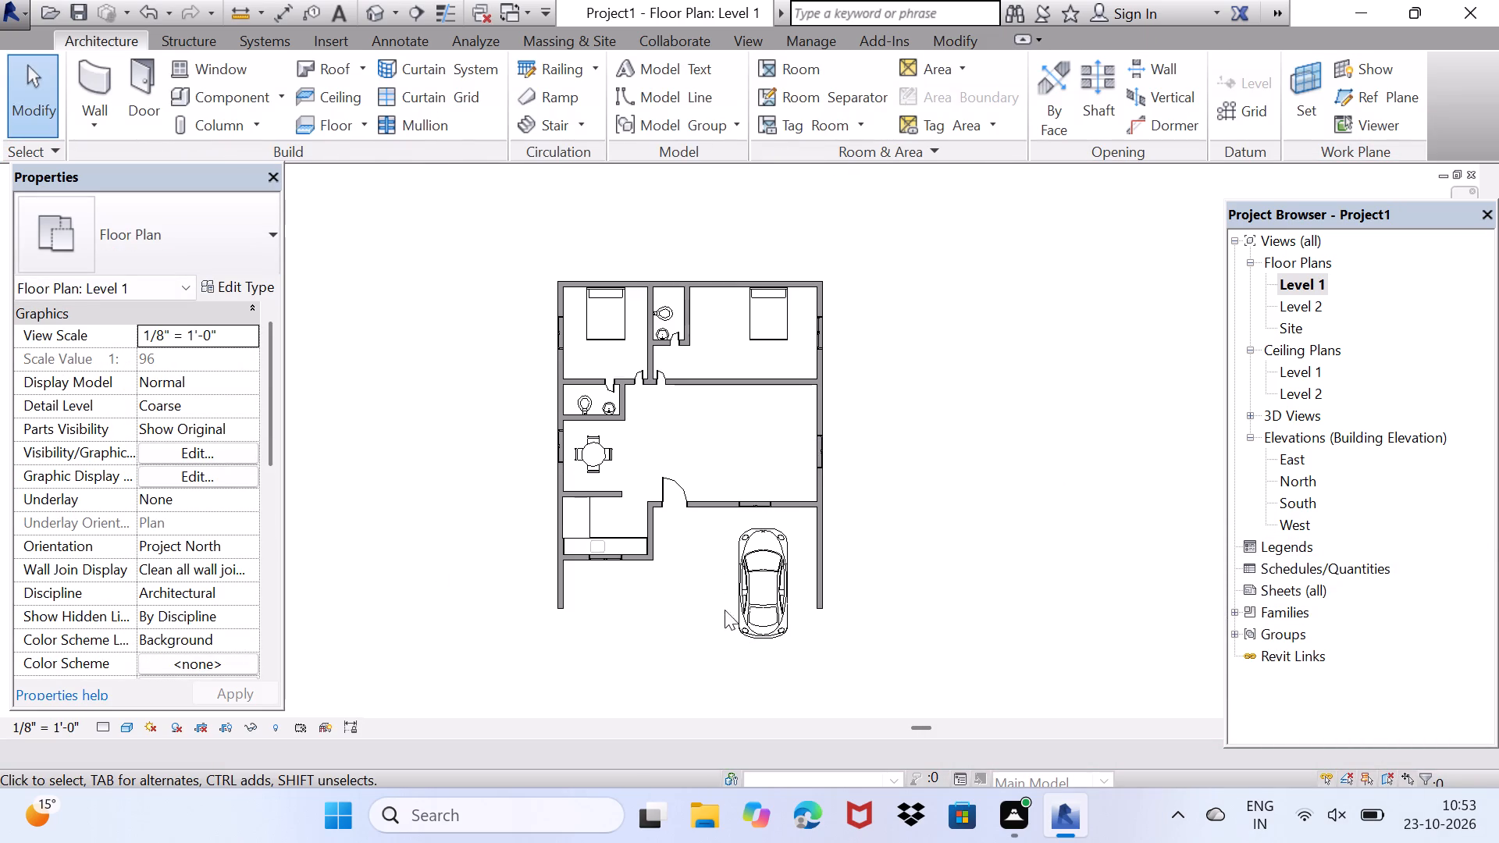
pyautogui.moveTo(728, 644); pyautogui.dragTo(733, 537, button='middle')
pyautogui.scroll(3, 558, 557)
pyautogui.scroll(2, 535, 382)
pyautogui.click(97, 79)
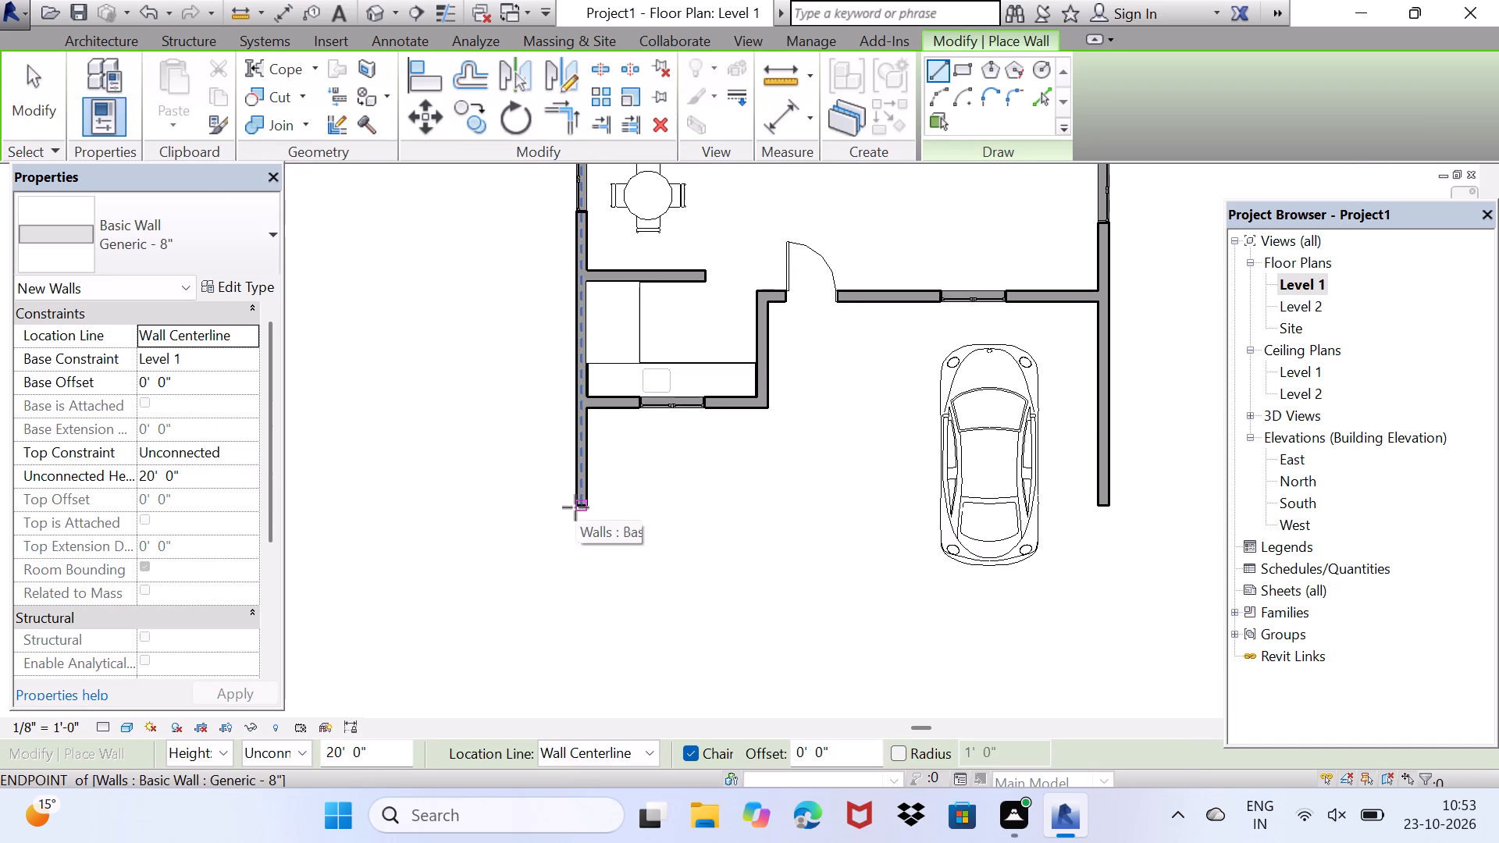
pyautogui.click(575, 507)
pyautogui.click(582, 640)
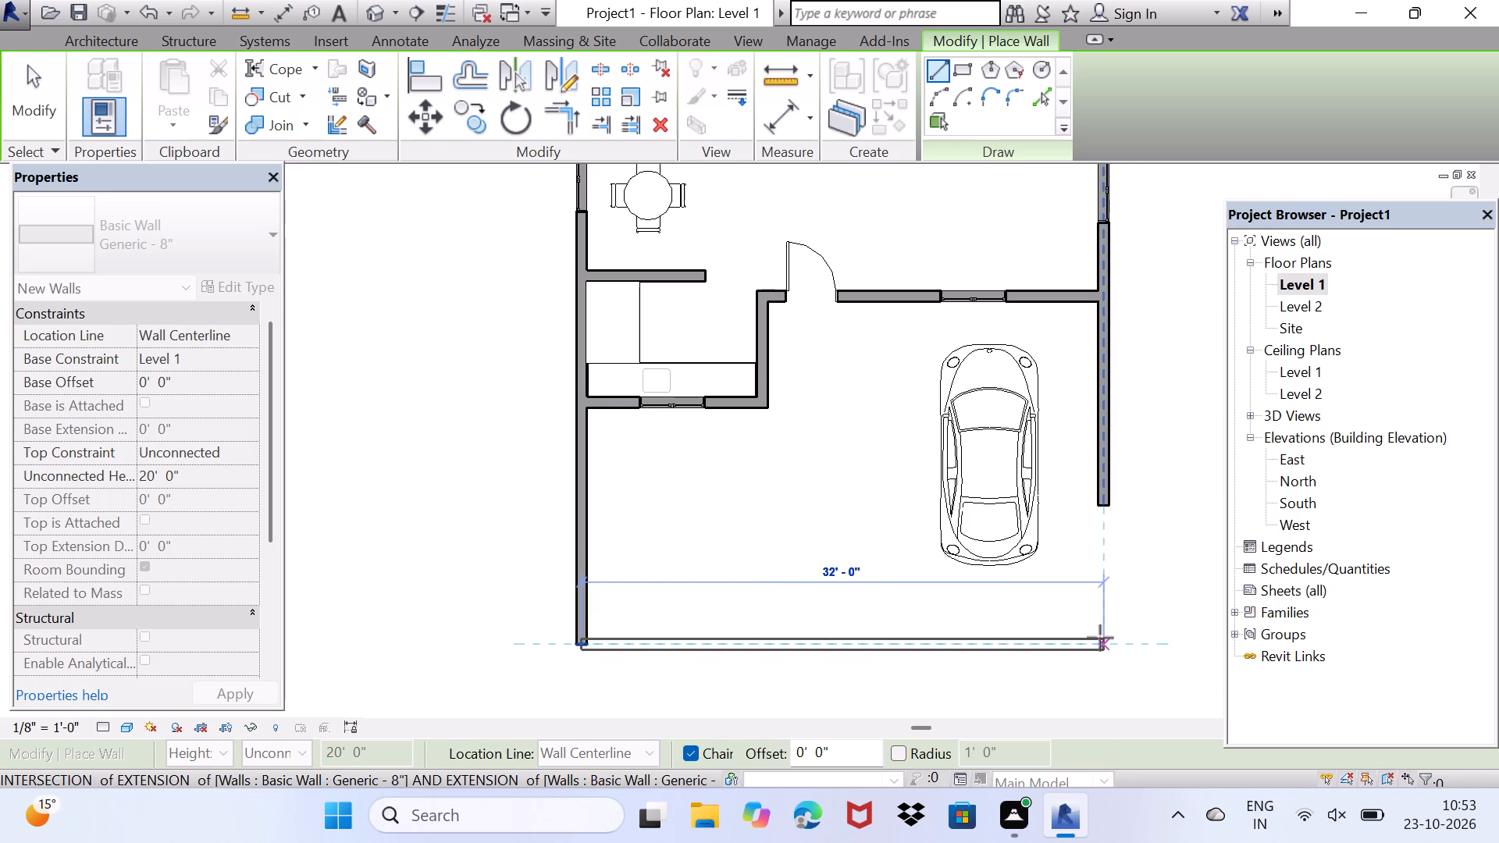
pyautogui.click(1100, 638)
pyautogui.click(1096, 504)
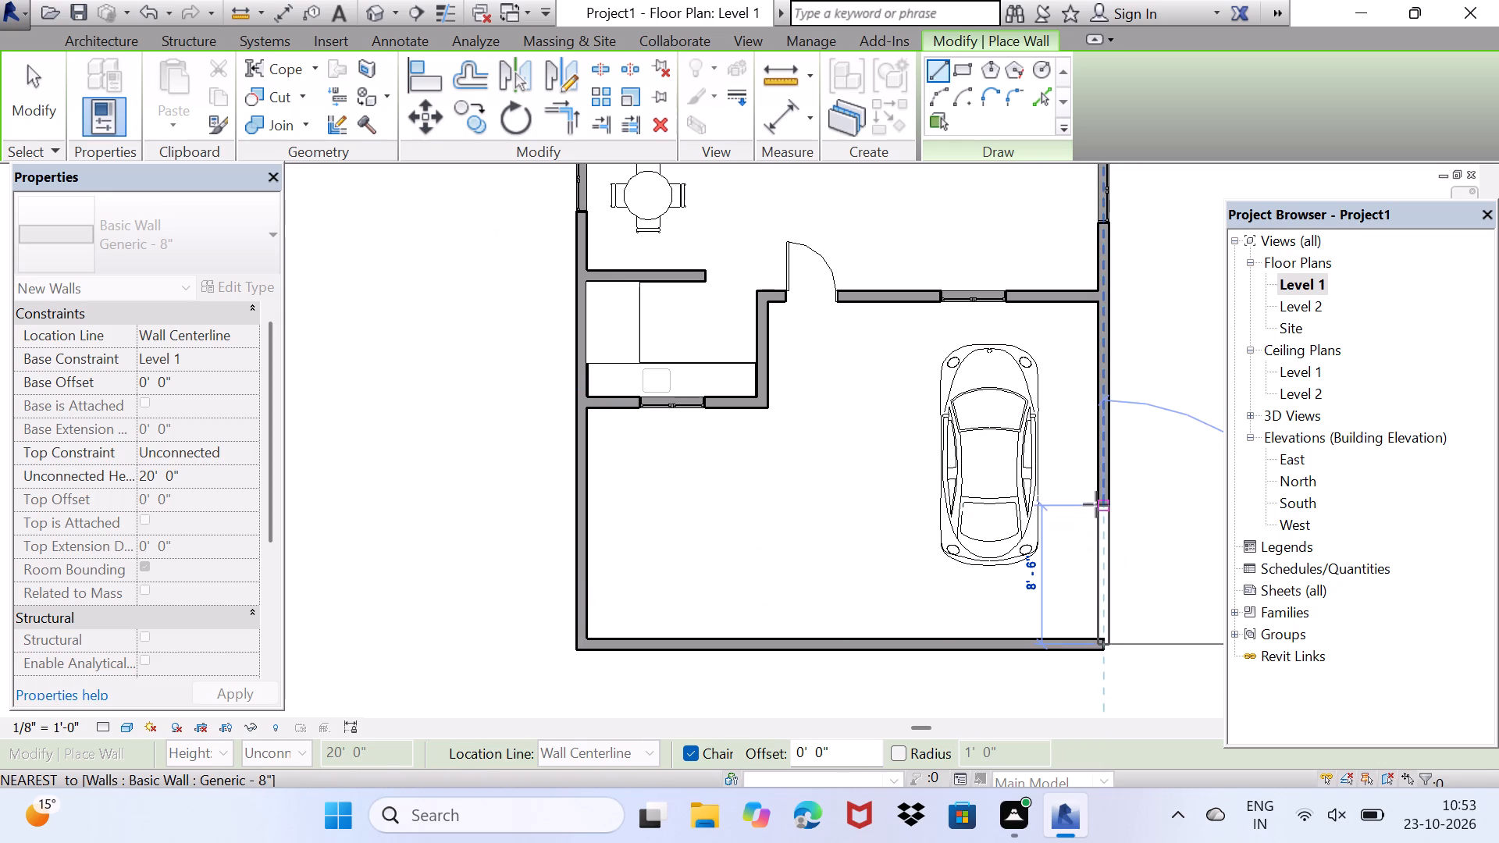
pyautogui.scroll(4, 1097, 514)
pyautogui.scroll(-4, 1096, 514)
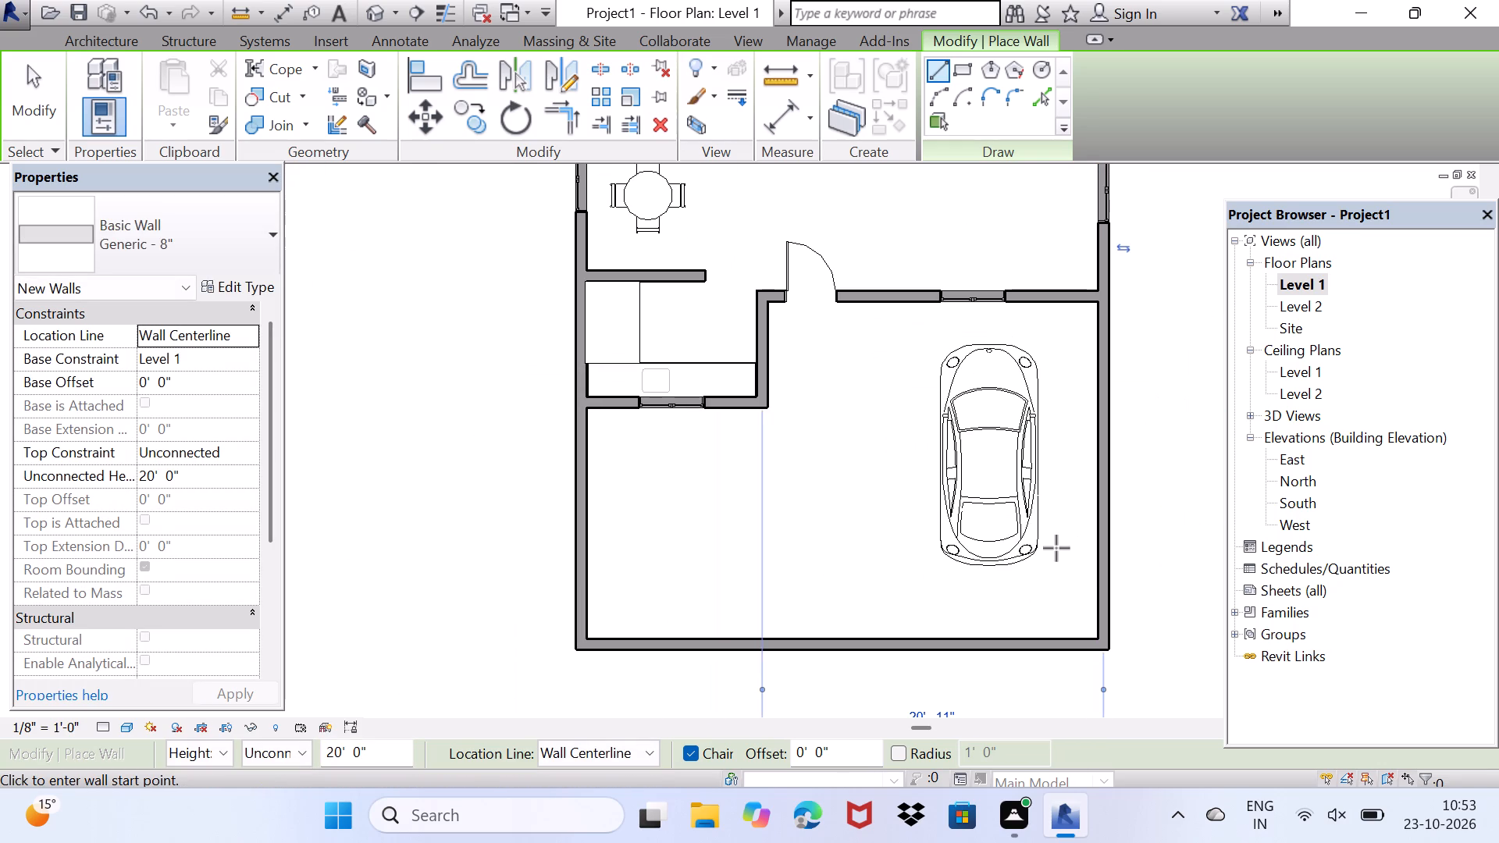
pyautogui.press('space')
pyautogui.press('space')
pyautogui.press('`')
pyautogui.press('Escape')
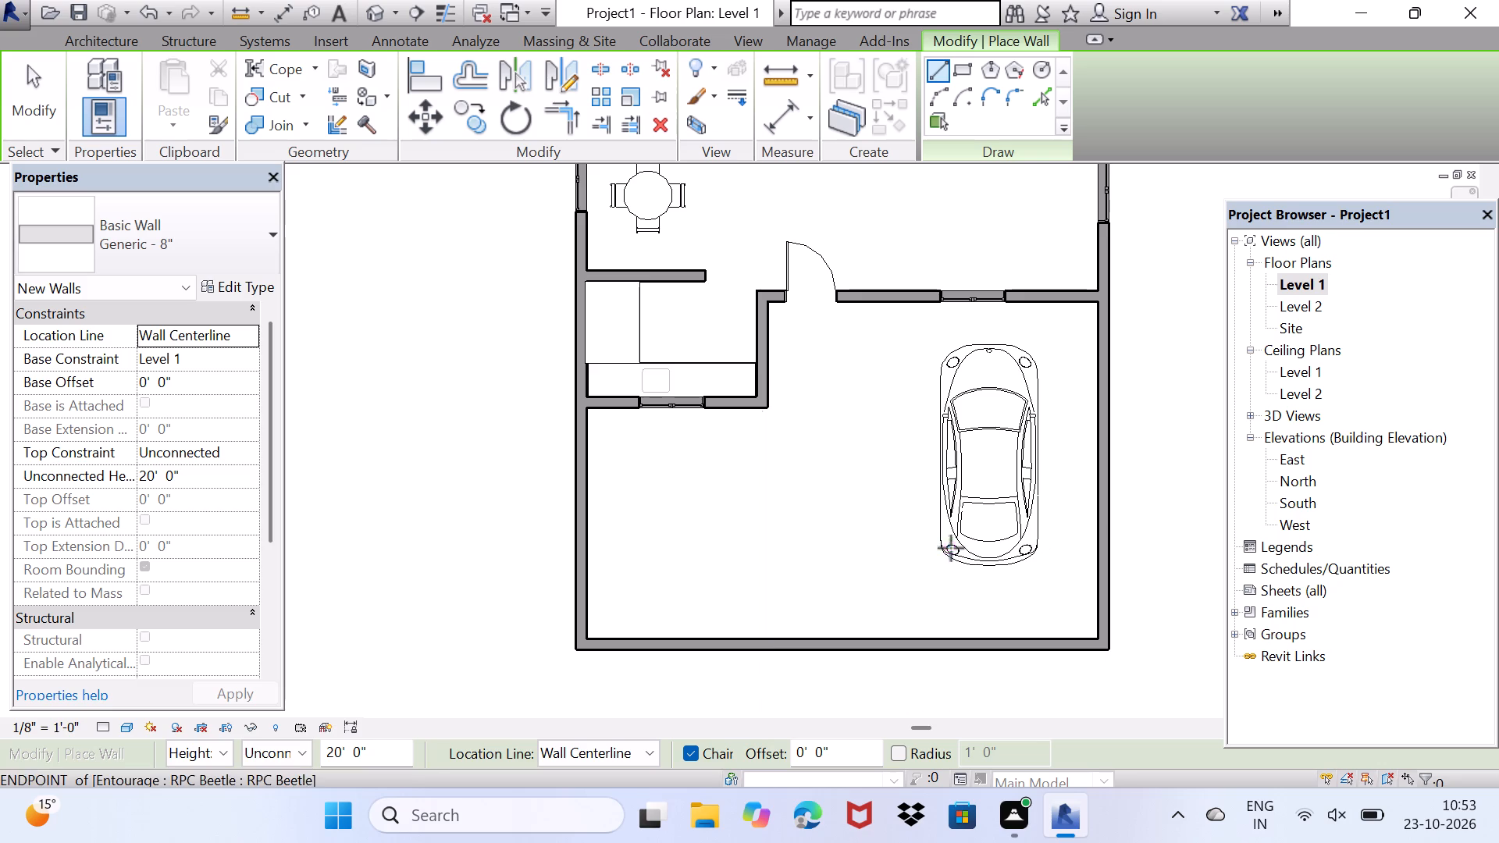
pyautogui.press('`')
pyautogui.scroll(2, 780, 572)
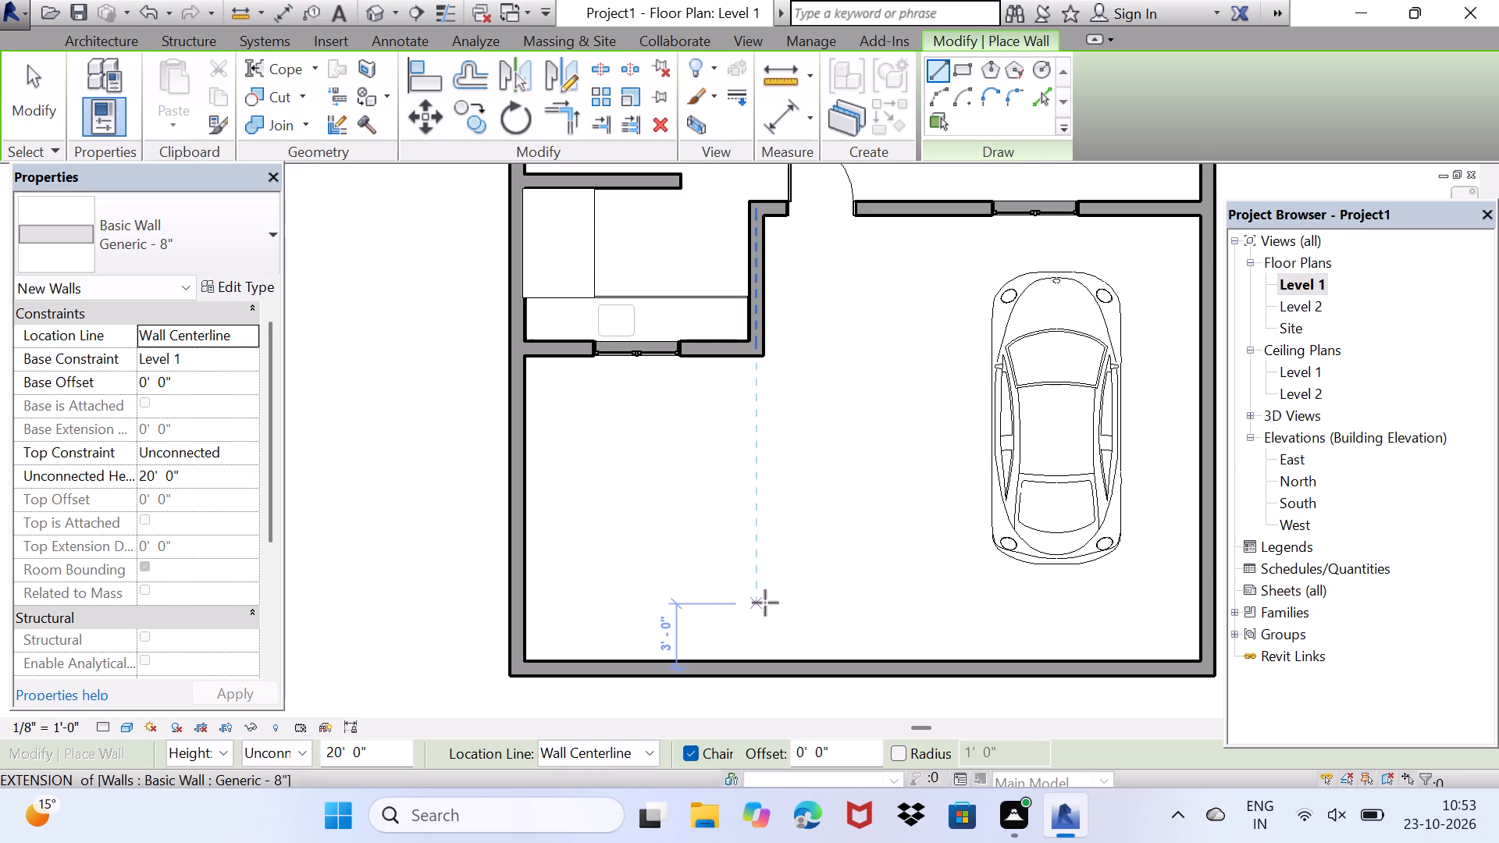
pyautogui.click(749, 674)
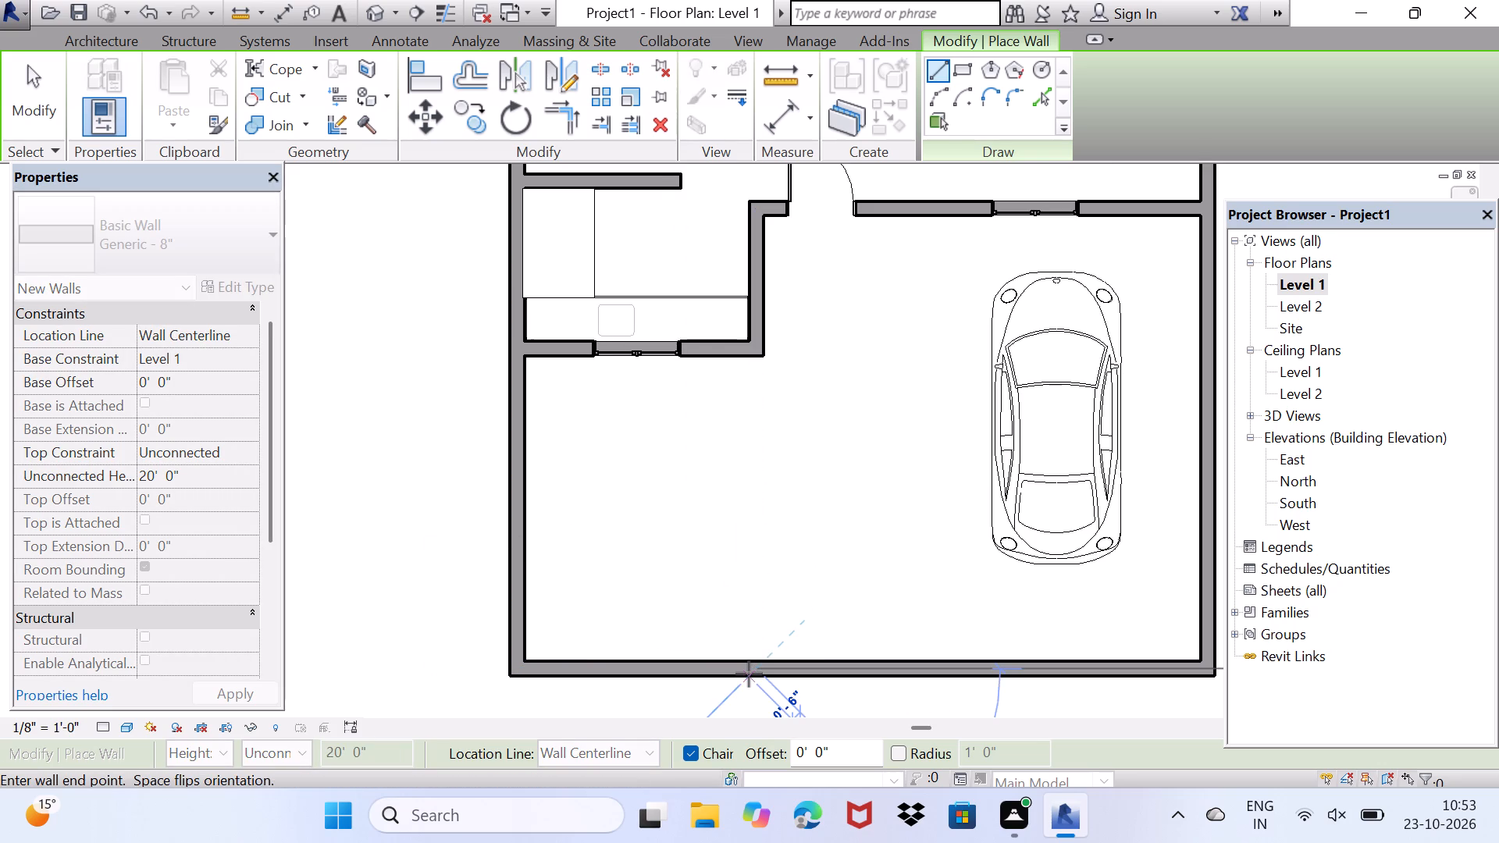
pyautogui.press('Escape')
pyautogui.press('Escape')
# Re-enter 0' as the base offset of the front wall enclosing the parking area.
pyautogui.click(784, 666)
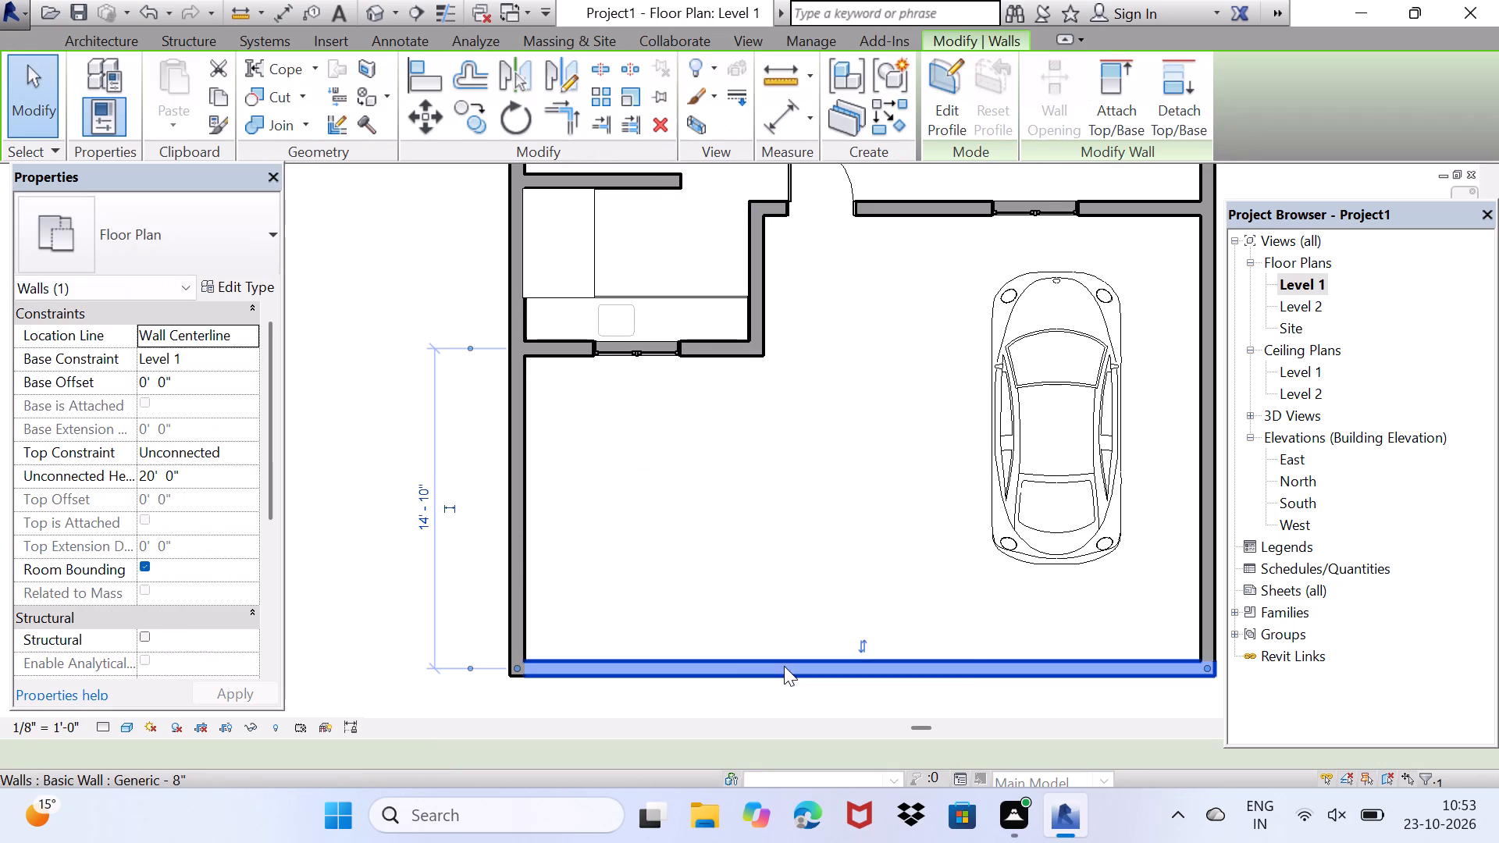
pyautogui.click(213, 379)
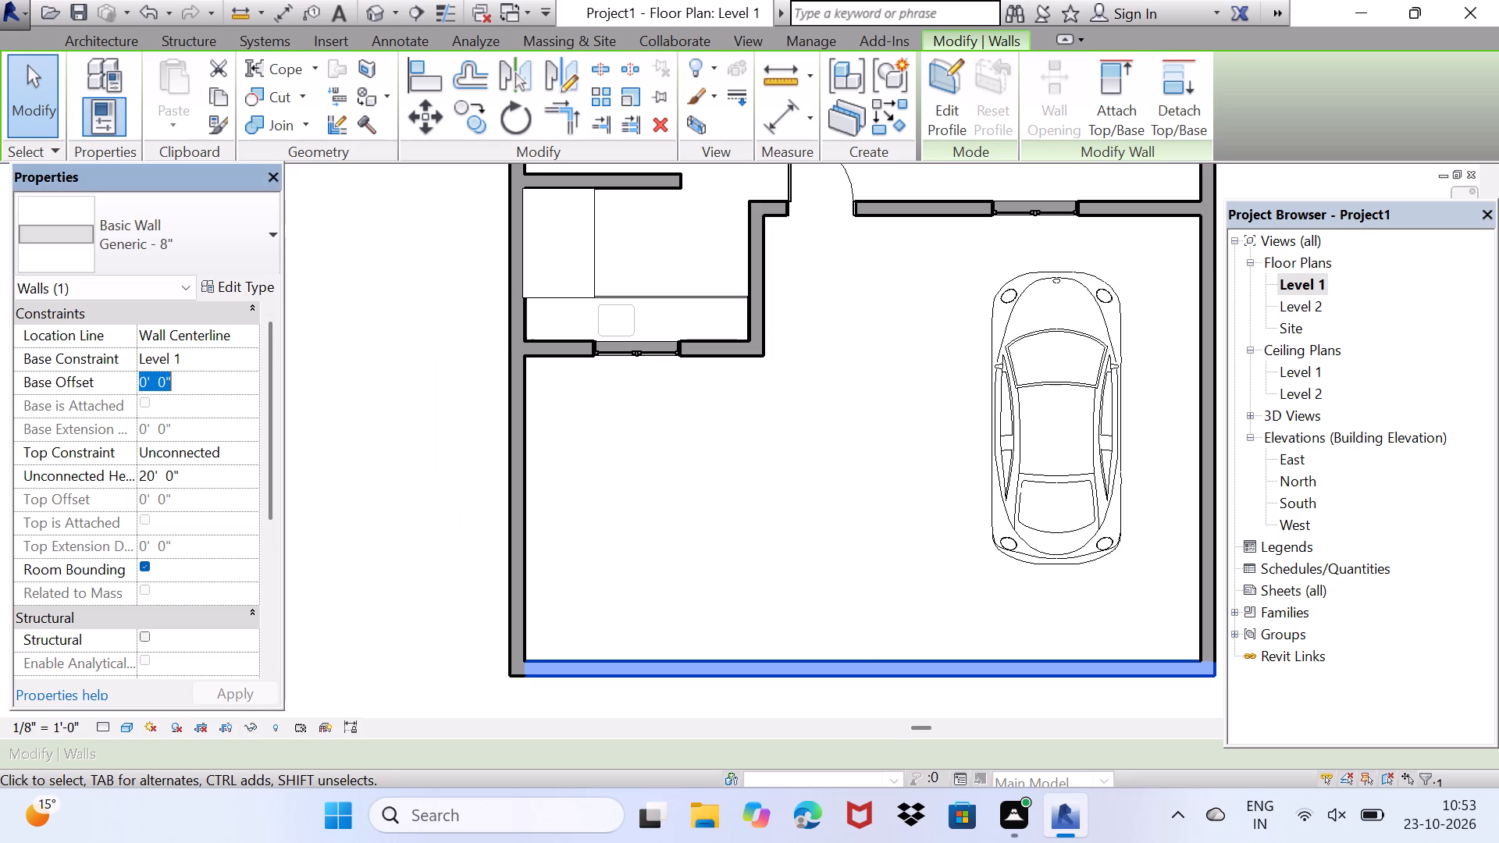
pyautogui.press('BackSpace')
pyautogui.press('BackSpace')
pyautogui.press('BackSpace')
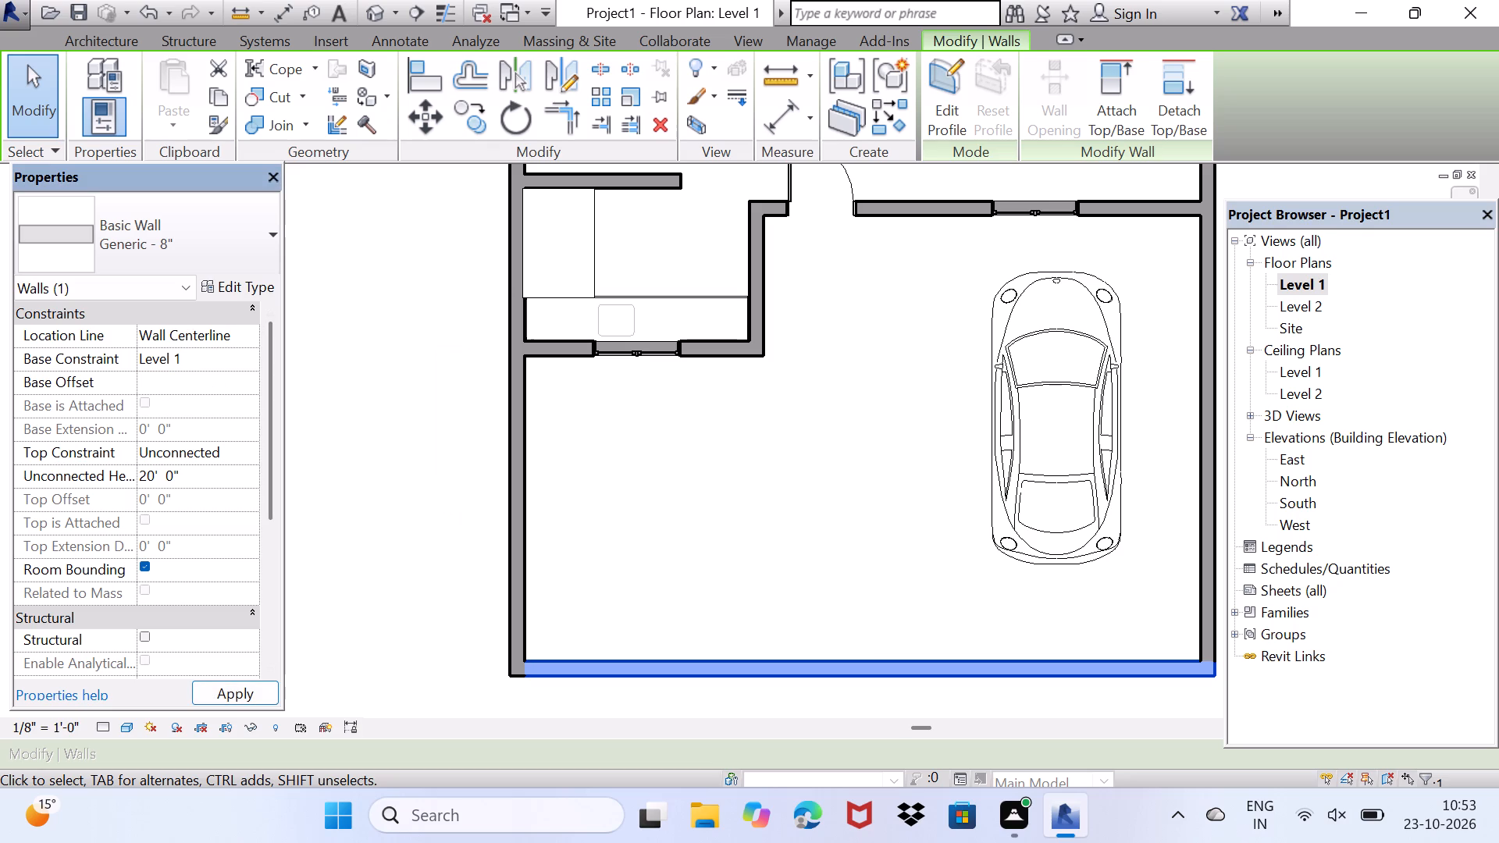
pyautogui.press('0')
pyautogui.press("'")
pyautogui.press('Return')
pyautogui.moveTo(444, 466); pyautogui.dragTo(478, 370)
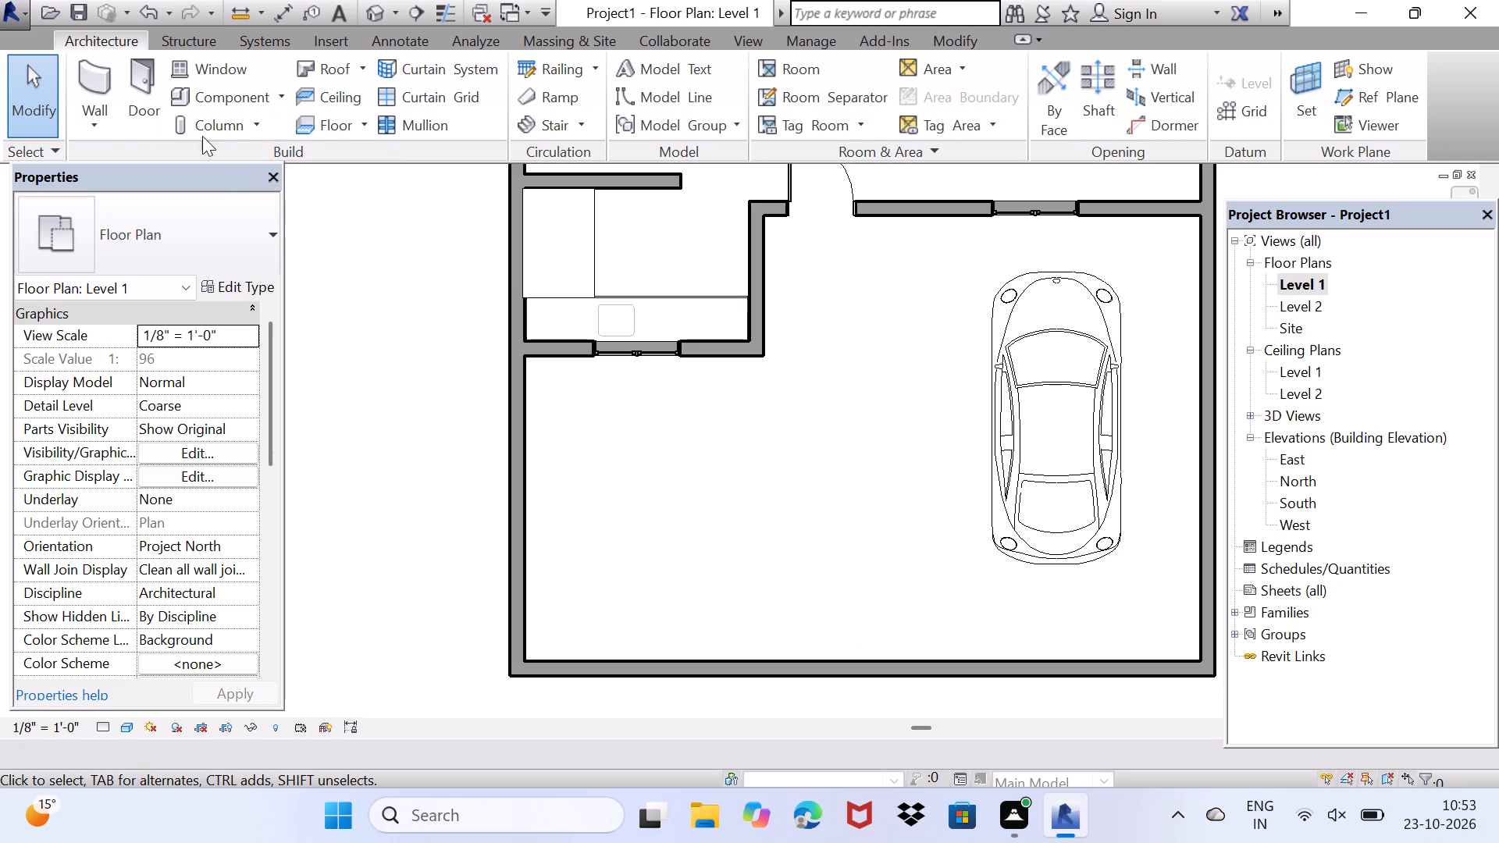
# Create a Generic - 12" floor on Level 1 with boundary lines picked at a 3' 0" offset outside all four exterior walls.
pyautogui.click(311, 112)
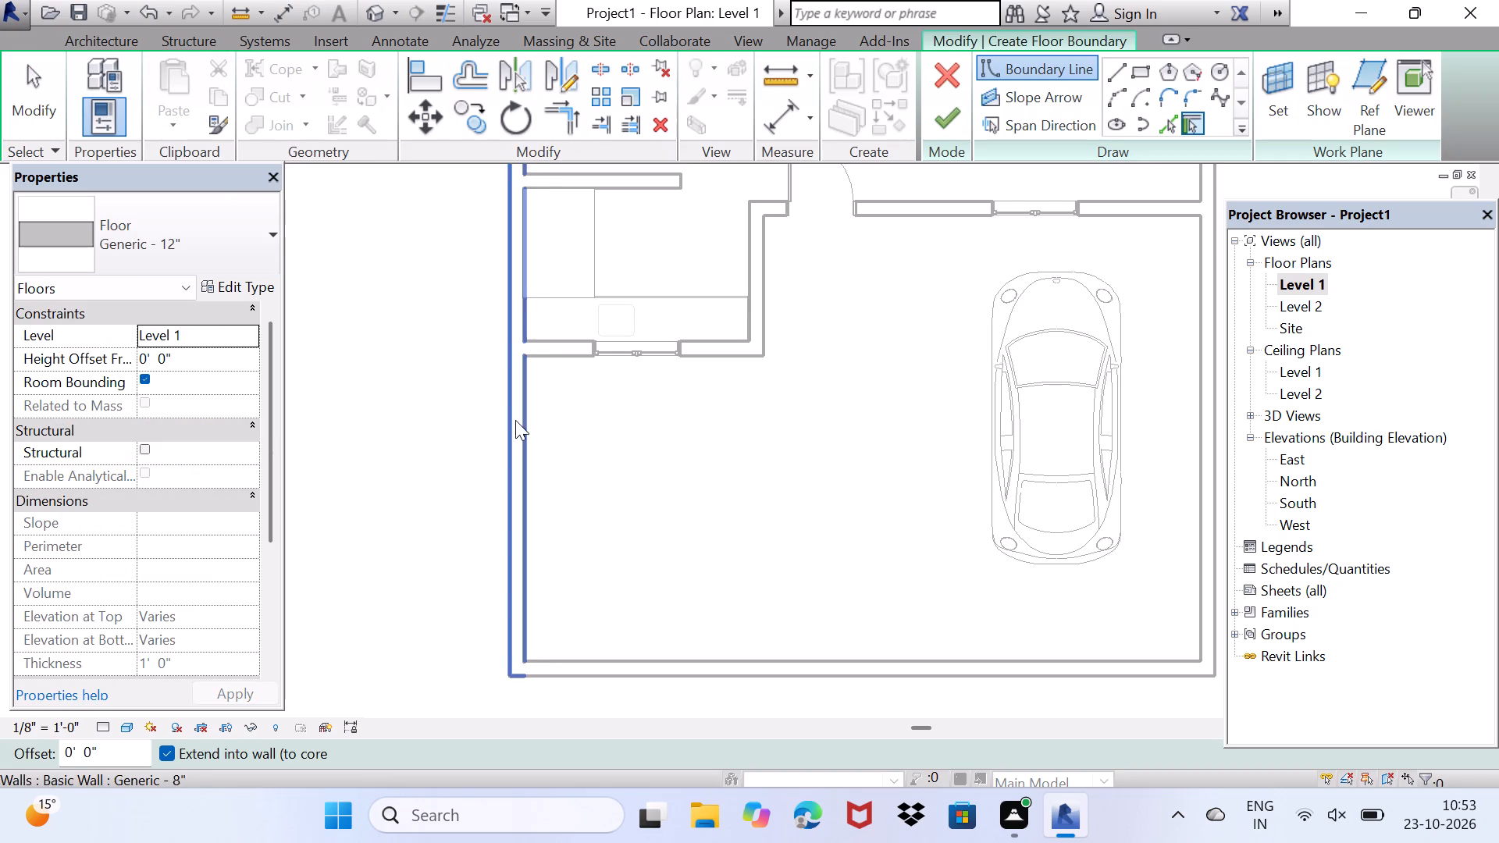
pyautogui.click(149, 740)
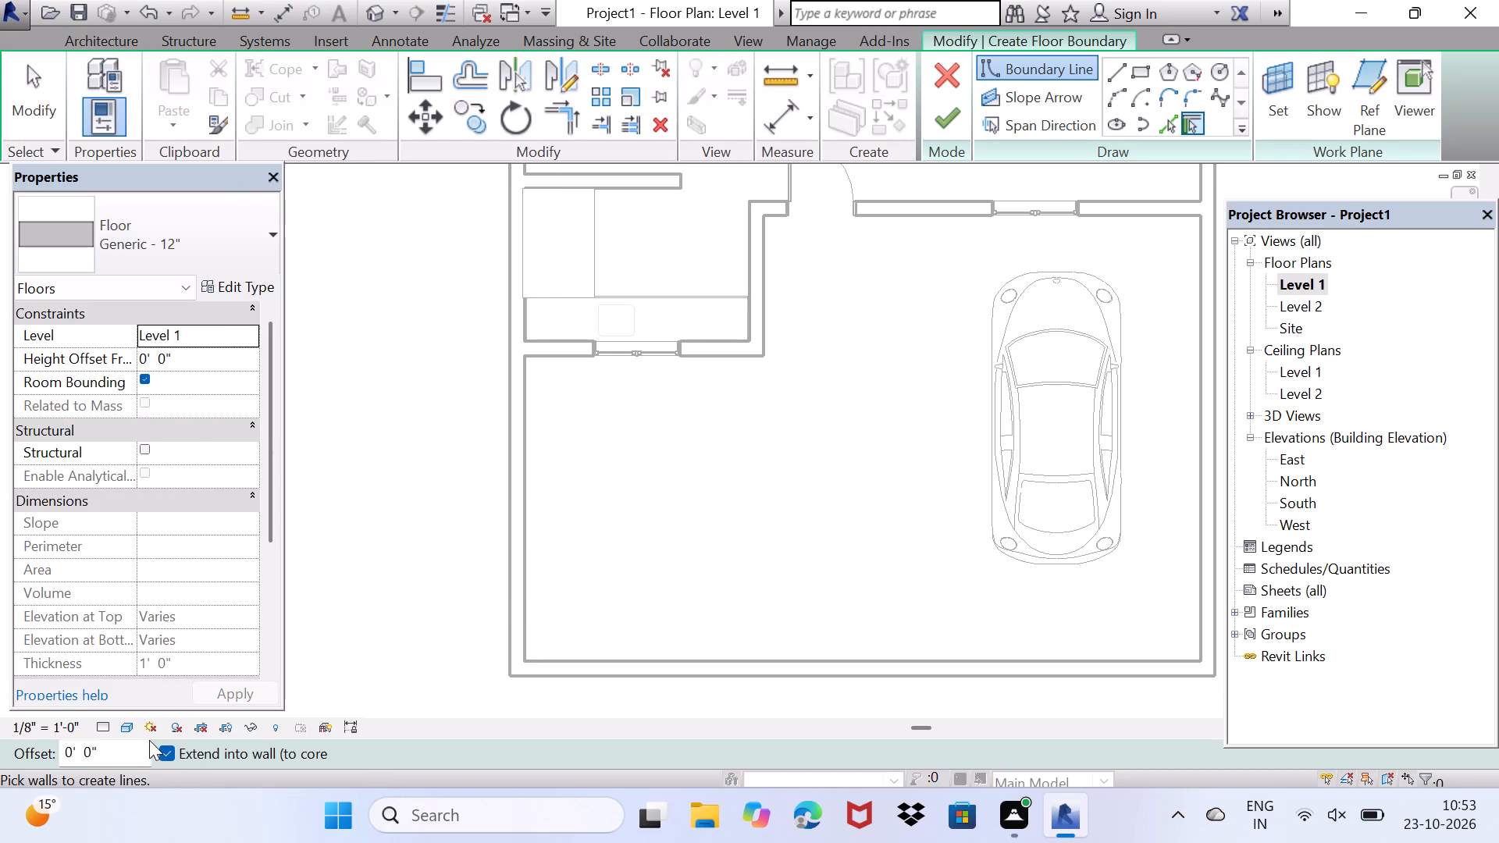
pyautogui.click(117, 744)
pyautogui.press('BackSpace')
pyautogui.press('BackSpace')
pyautogui.press('BackSpace')
pyautogui.press('BackSpace')
pyautogui.press('BackSpace')
pyautogui.press('BackSpace')
pyautogui.press('BackSpace')
pyautogui.press('BackSpace')
pyautogui.press('BackSpace')
pyautogui.press('BackSpace')
pyautogui.press('BackSpace')
pyautogui.press('BackSpace')
pyautogui.press('BackSpace')
pyautogui.press('BackSpace')
pyautogui.press('BackSpace')
pyautogui.write("3'")
pyautogui.press('Return')
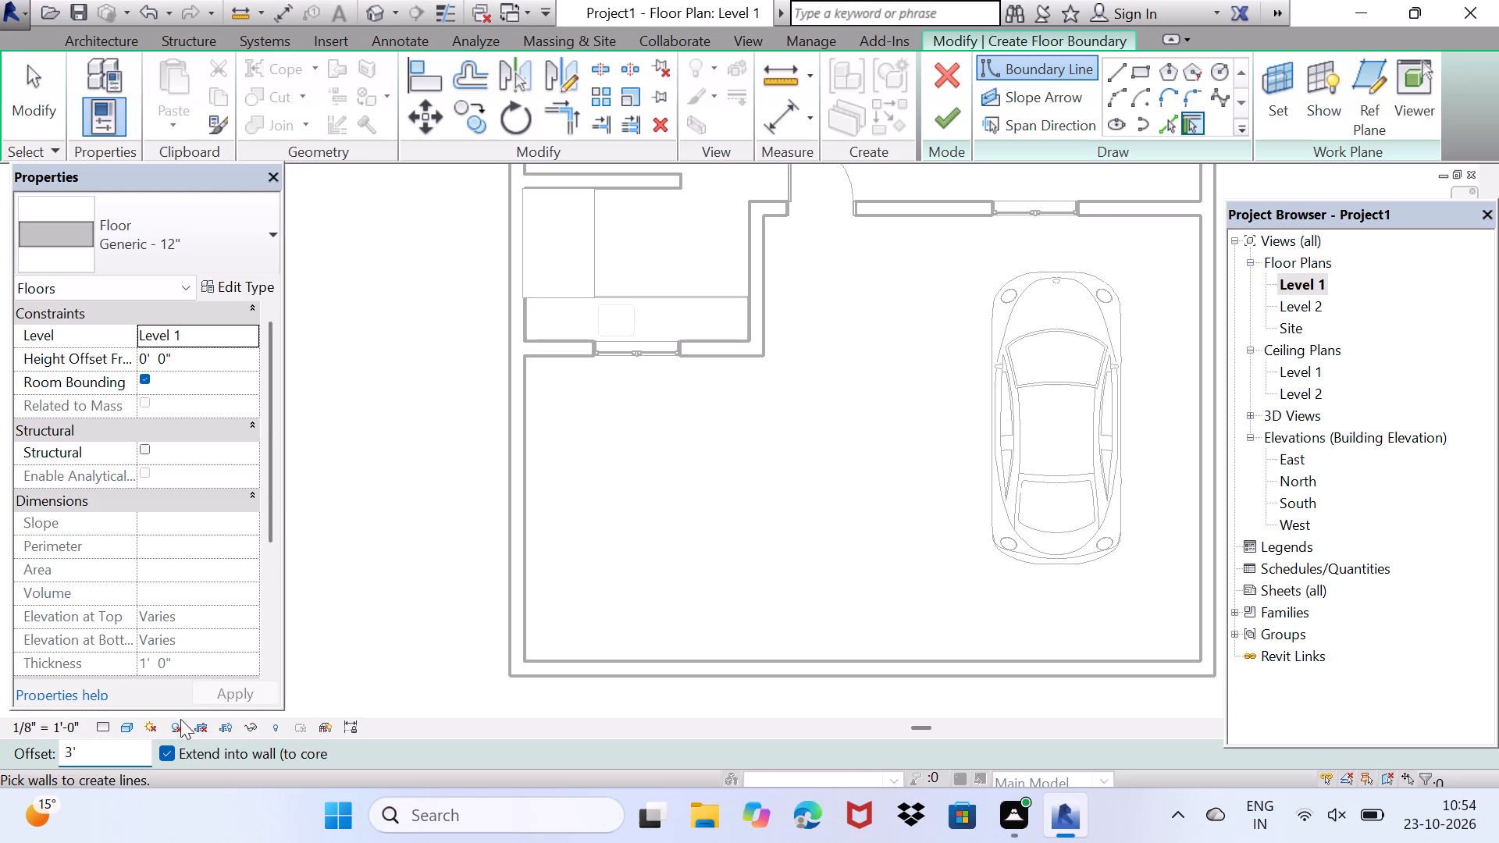
pyautogui.click(510, 456)
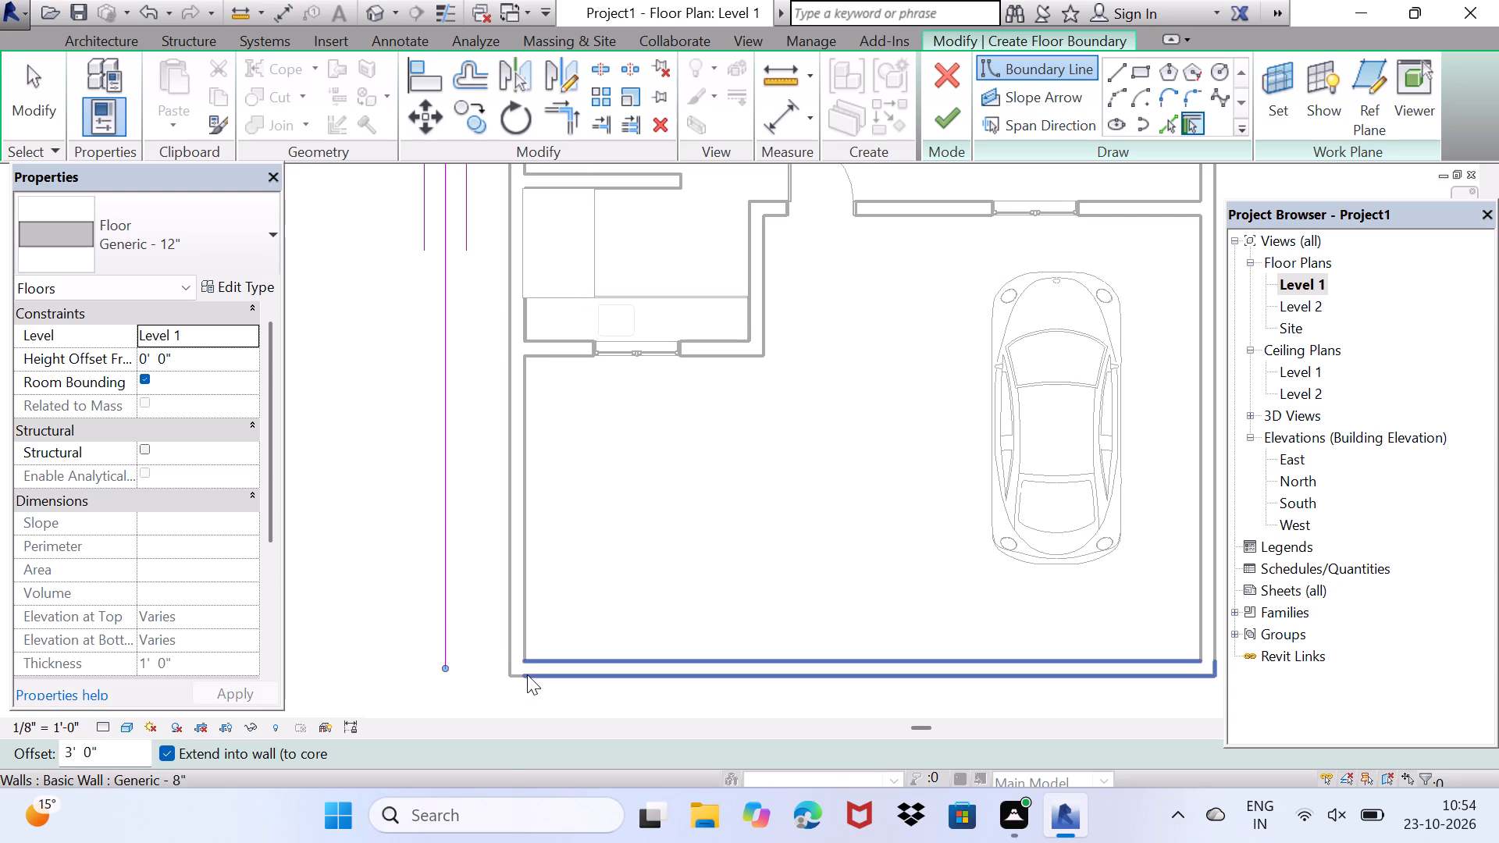
pyautogui.click(527, 673)
pyautogui.moveTo(530, 605); pyautogui.dragTo(347, 481, button='middle')
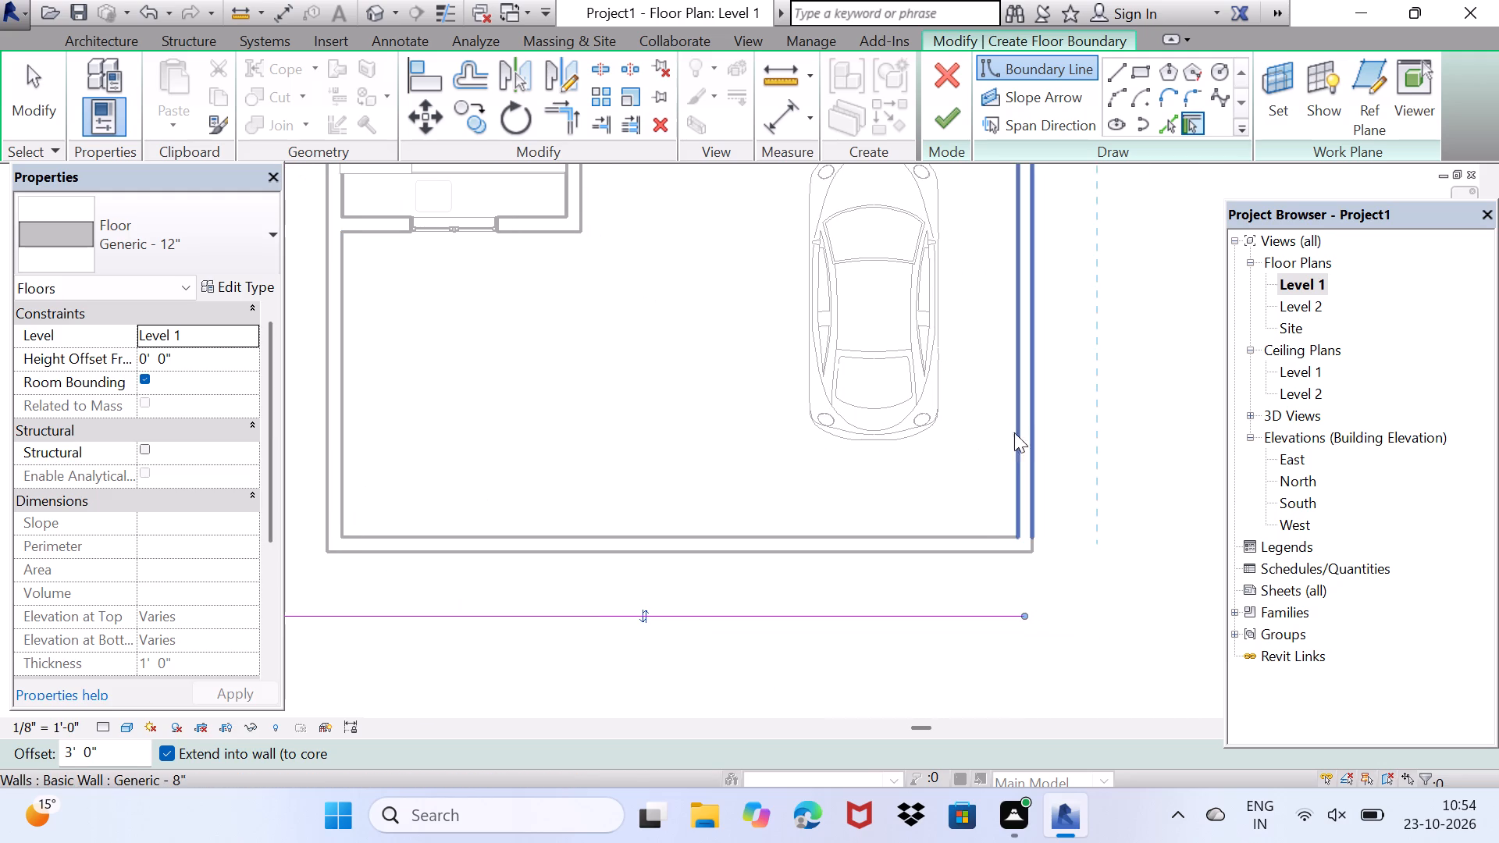
pyautogui.click(1032, 430)
pyautogui.moveTo(1042, 389); pyautogui.dragTo(1045, 599, button='middle')
pyautogui.scroll(-3, 950, 382)
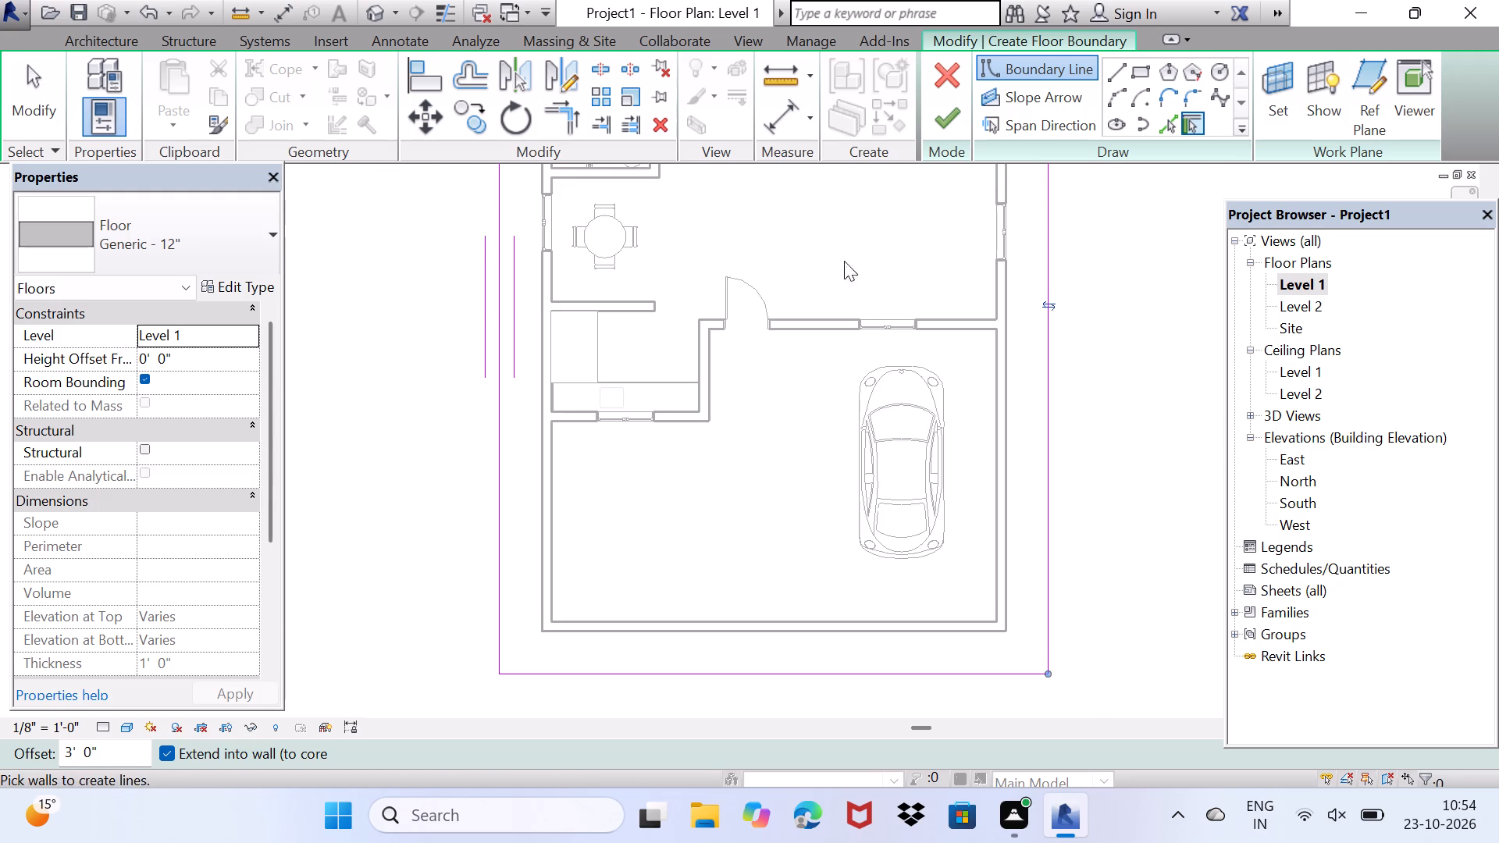
pyautogui.moveTo(825, 231); pyautogui.dragTo(813, 581, button='middle')
pyautogui.click(712, 284)
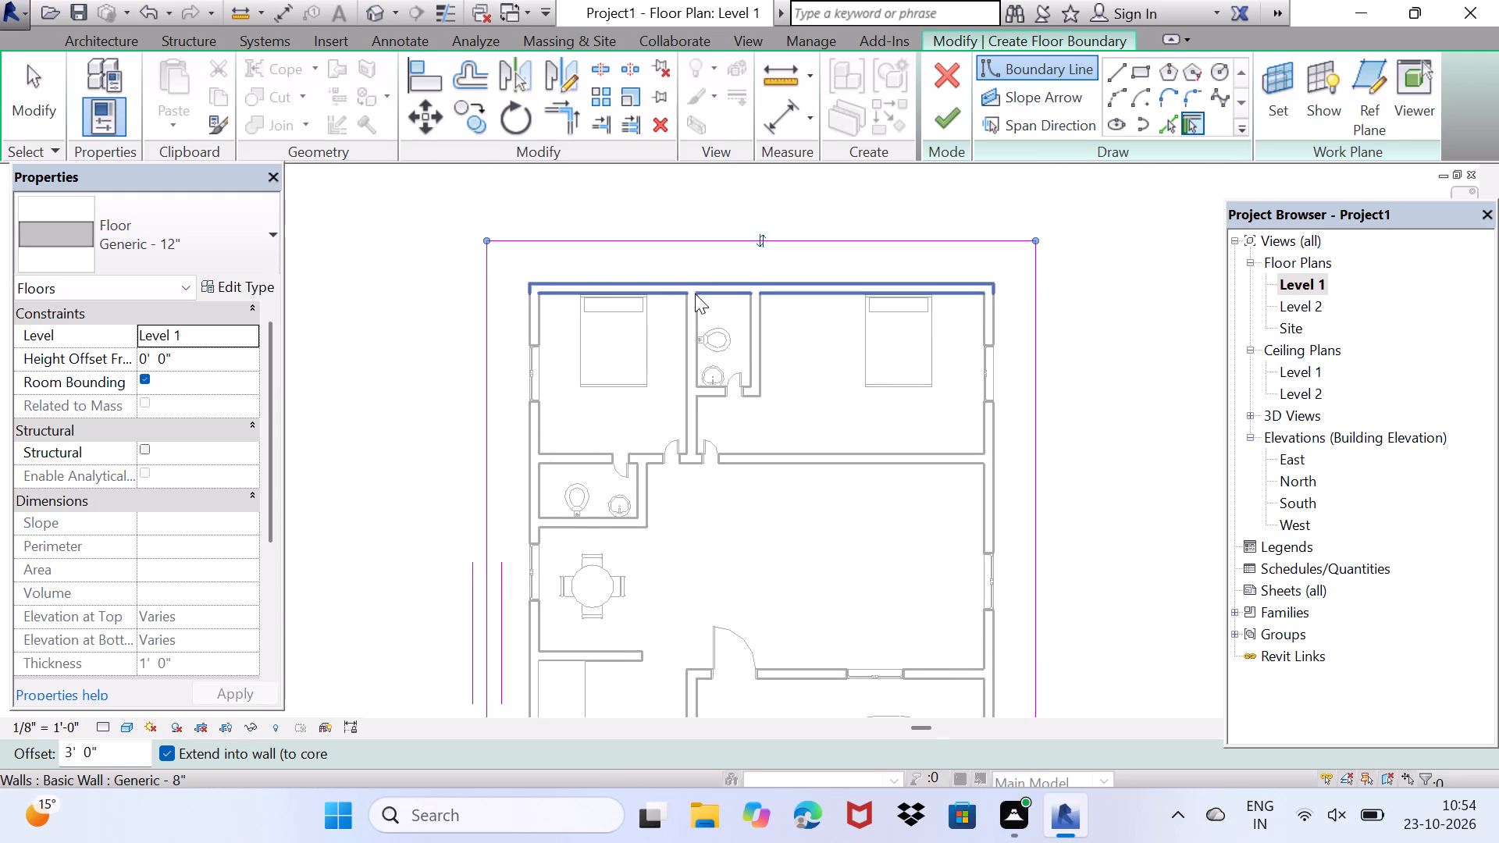
pyautogui.moveTo(776, 482); pyautogui.dragTo(710, 245, button='middle')
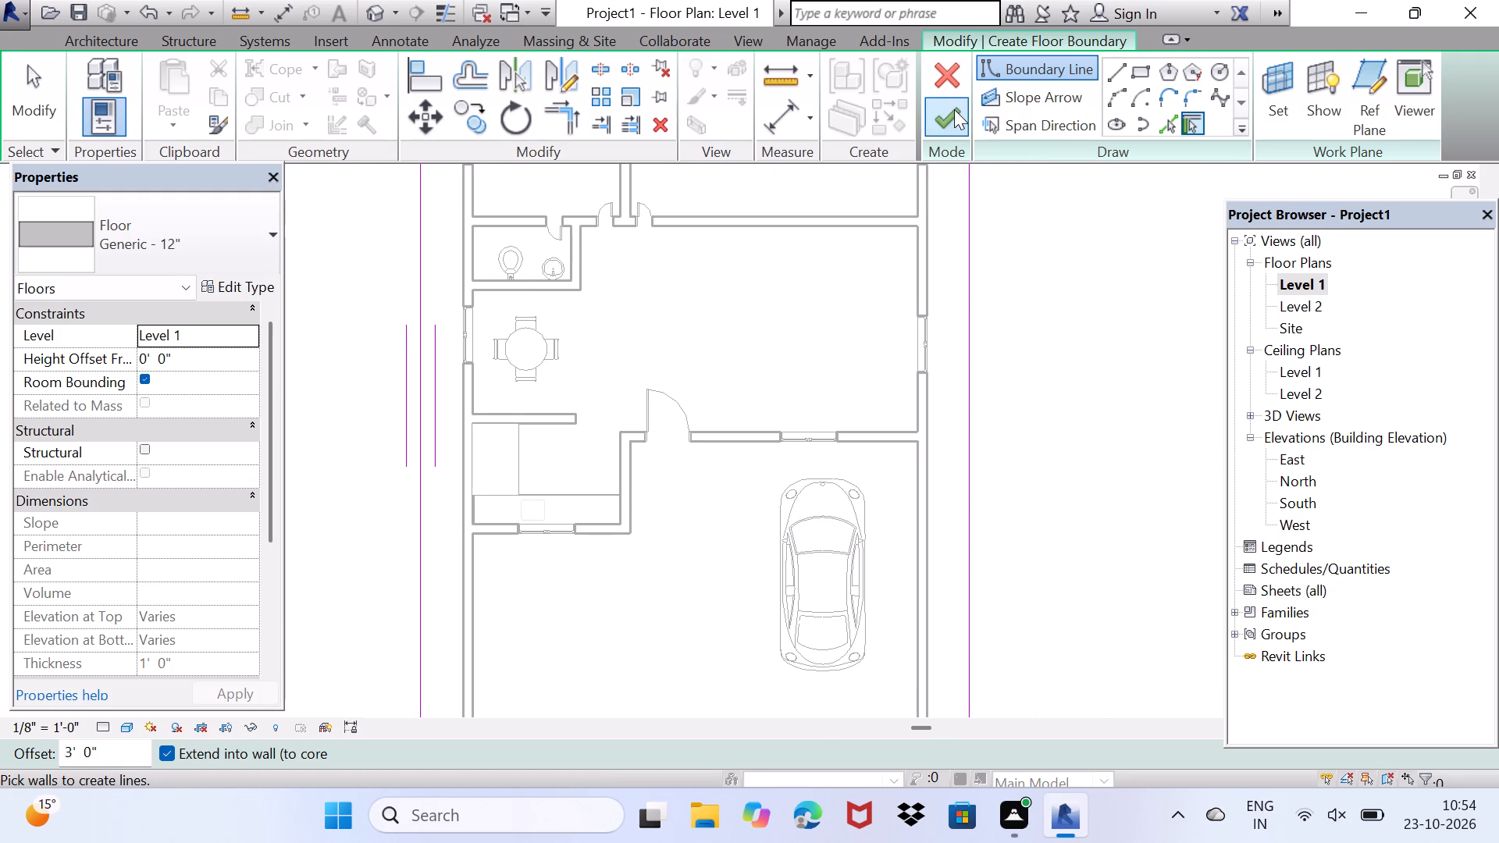
pyautogui.click(953, 113)
# Delete the front wall across the parking area.
pyautogui.scroll(-4, 822, 351)
pyautogui.moveTo(789, 576); pyautogui.dragTo(743, 442, button='middle')
pyautogui.scroll(3, 685, 442)
pyautogui.click(685, 439)
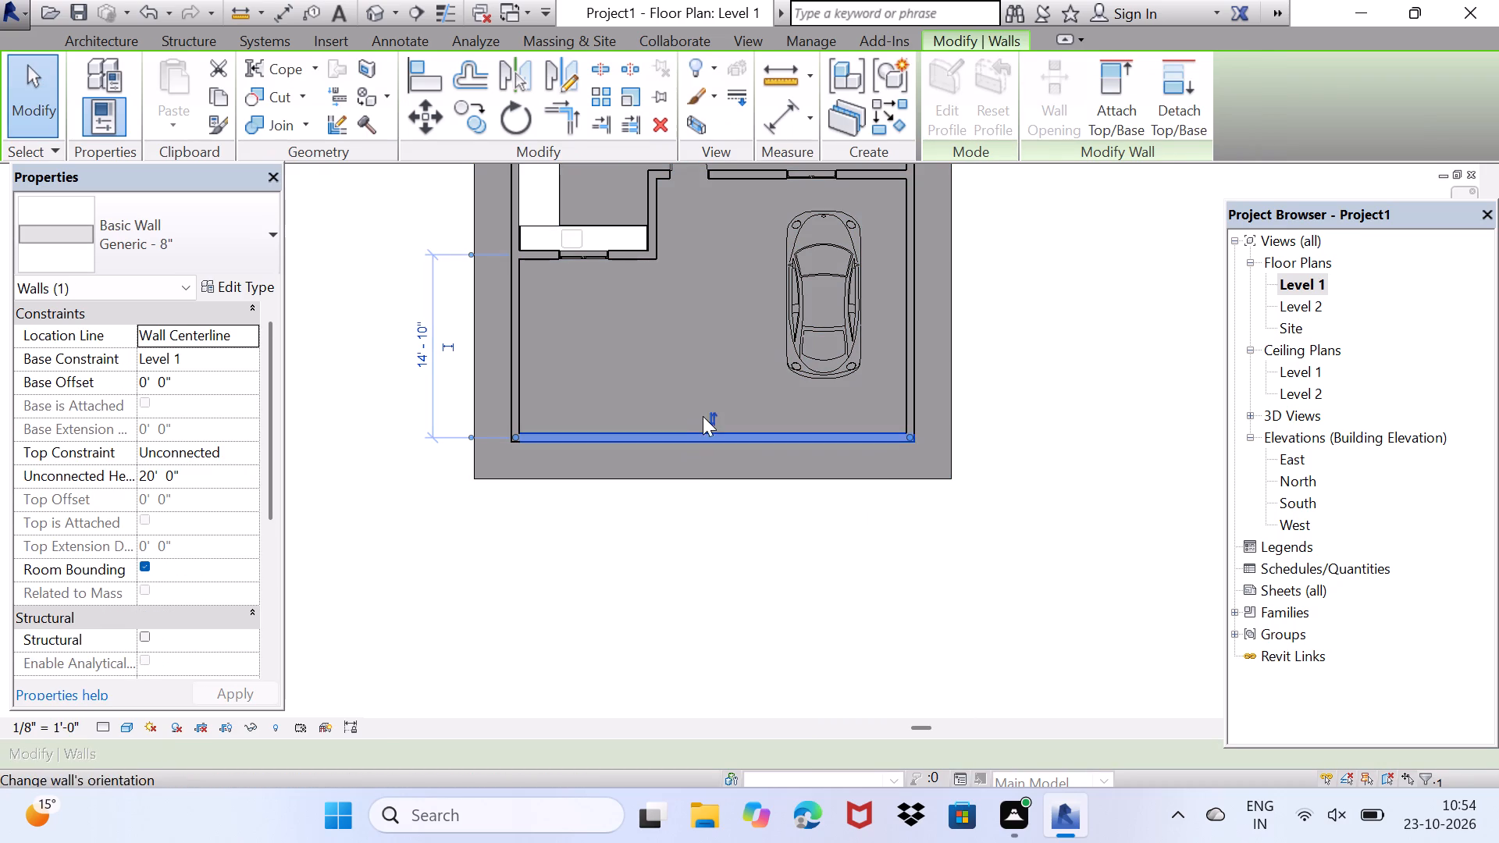
pyautogui.press('Delete')
# Examine the house, its floor slab, open parking area and room interiors in the 3D view from several angles.
pyautogui.scroll(-2, 642, 477)
pyautogui.moveTo(562, 478); pyautogui.dragTo(370, 644, button='middle')
pyautogui.scroll(6, 340, 500)
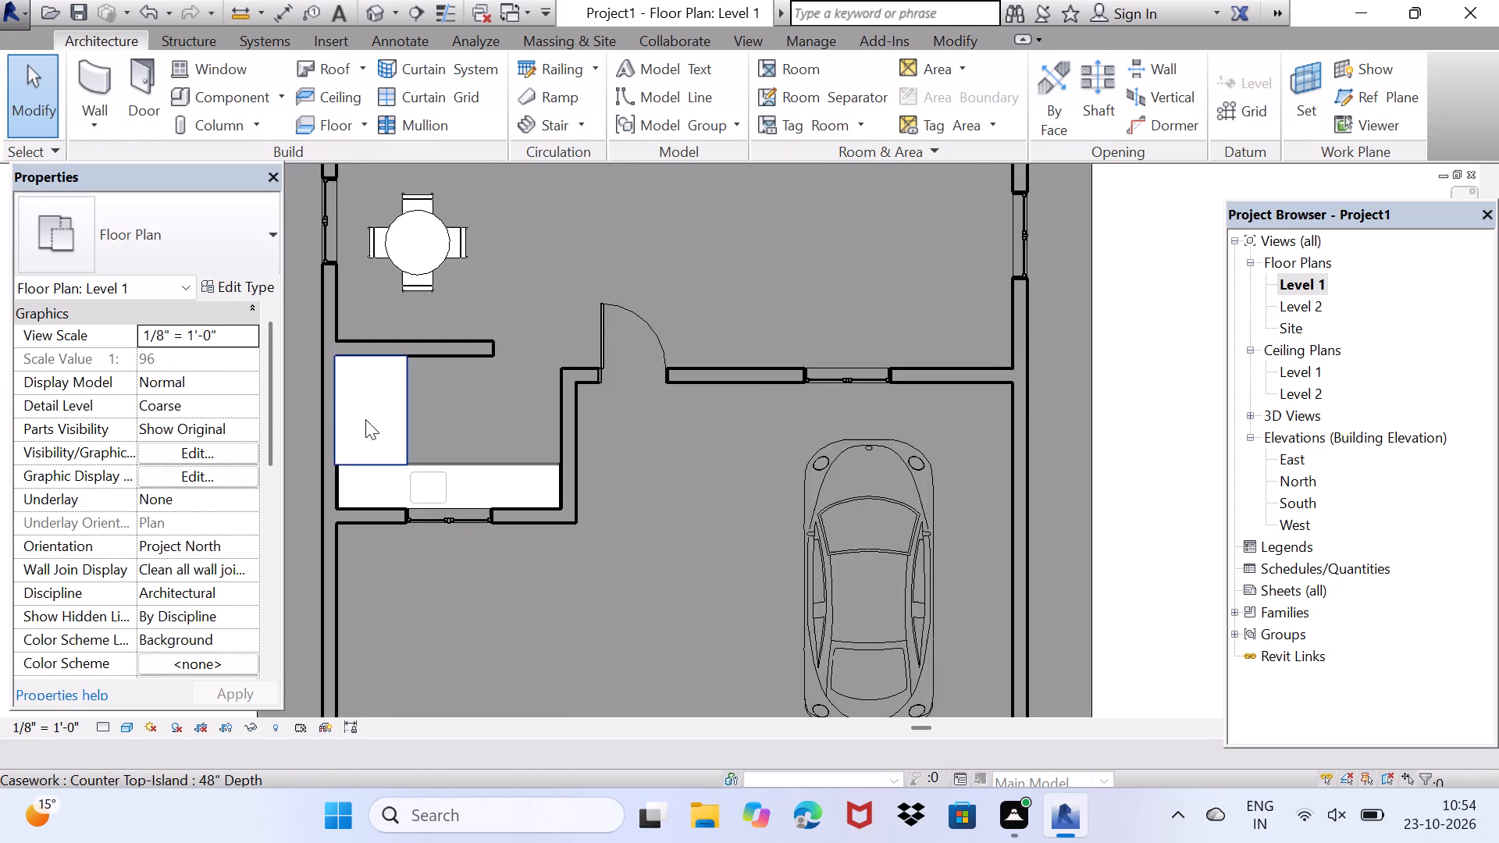
pyautogui.scroll(5, 365, 419)
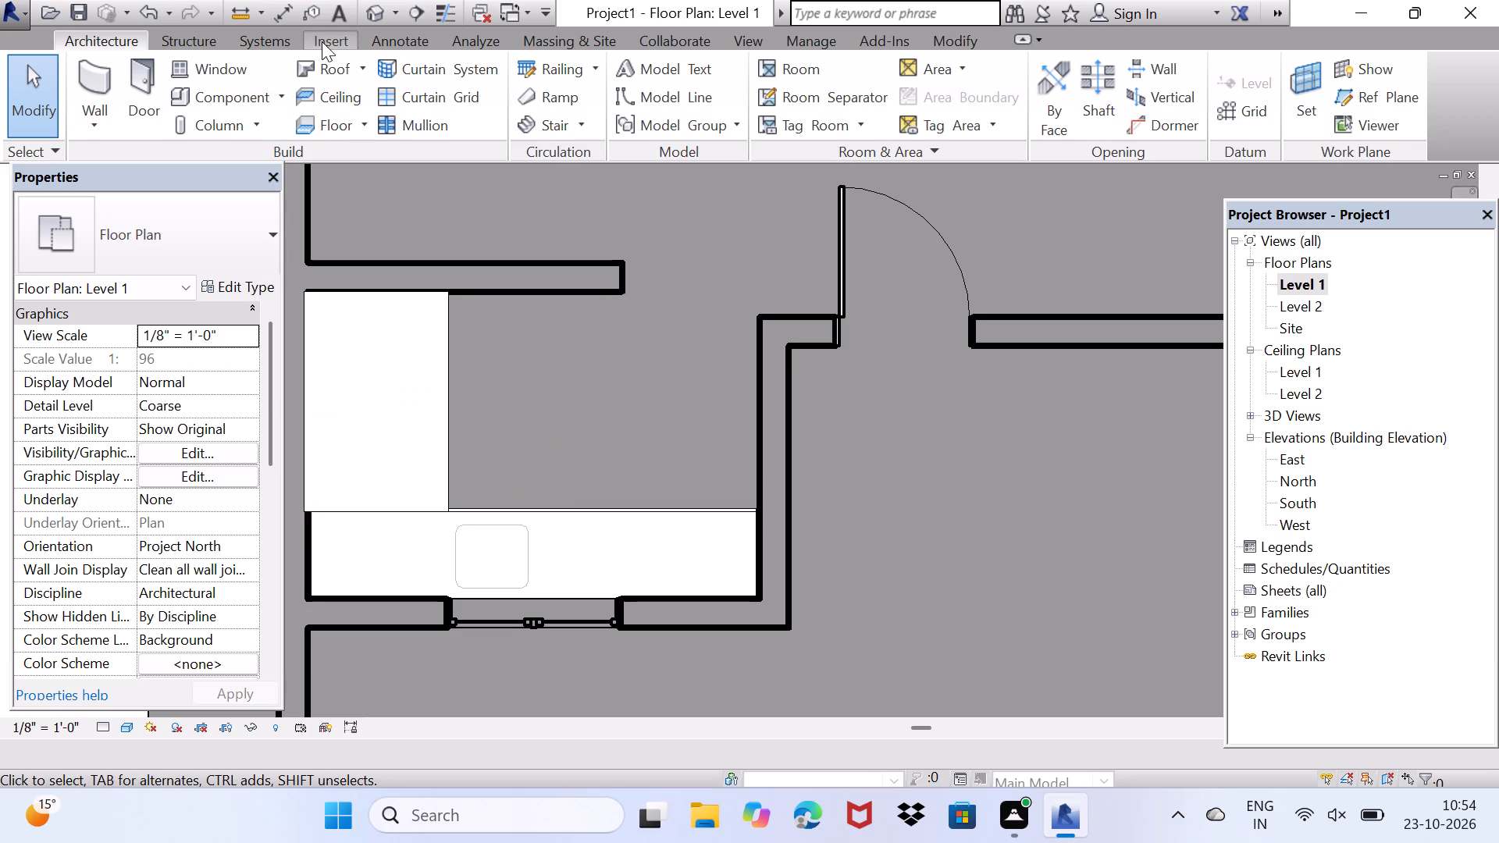
pyautogui.click(369, 7)
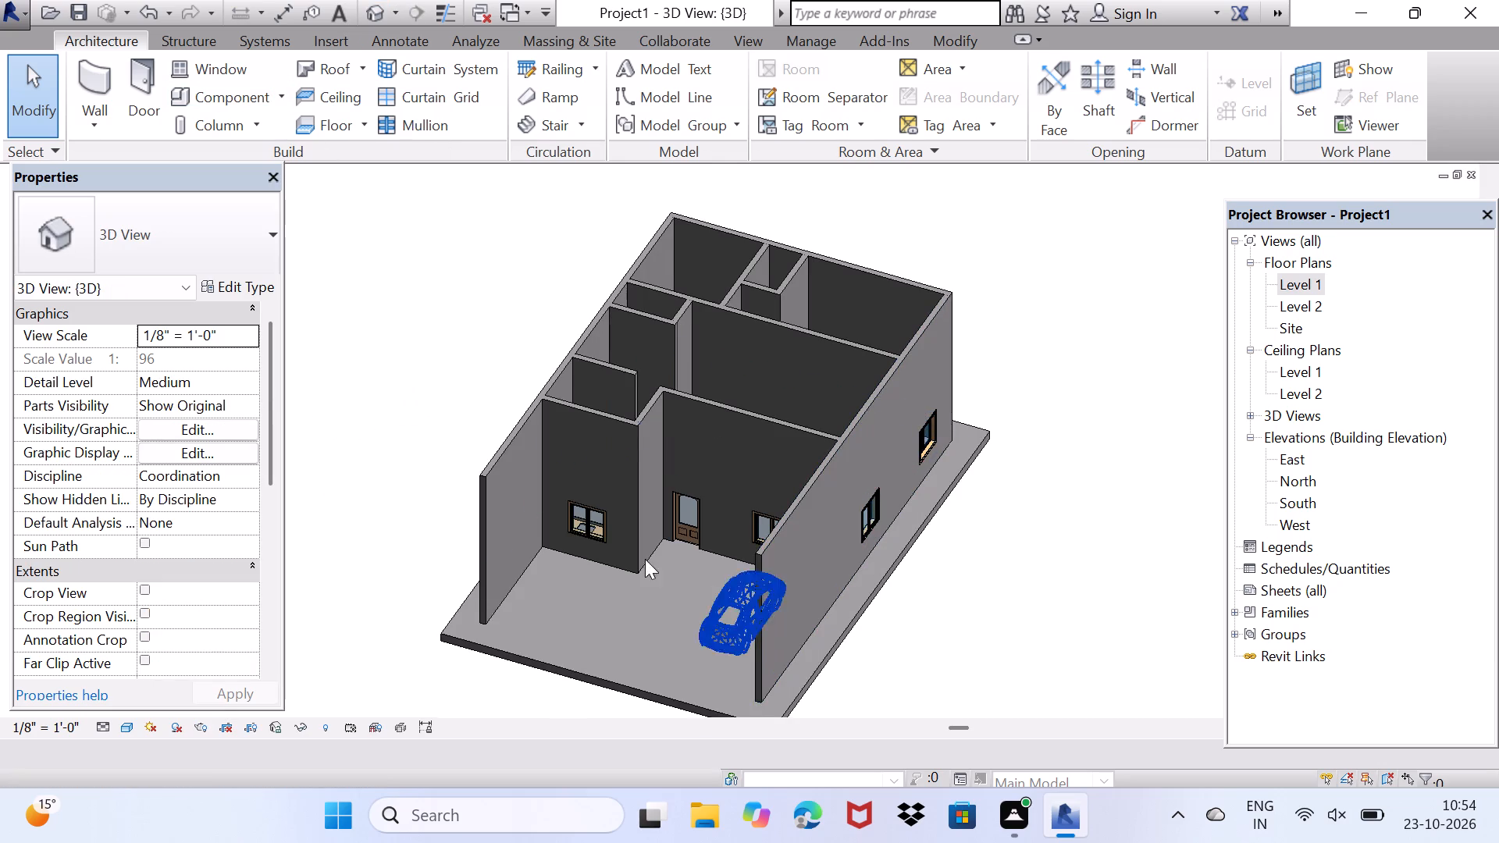
pyautogui.scroll(2, 635, 560)
pyautogui.moveTo(607, 545); pyautogui.dragTo(529, 496, button='middle')
pyautogui.moveTo(535, 464); pyautogui.dragTo(572, 503, button='middle')
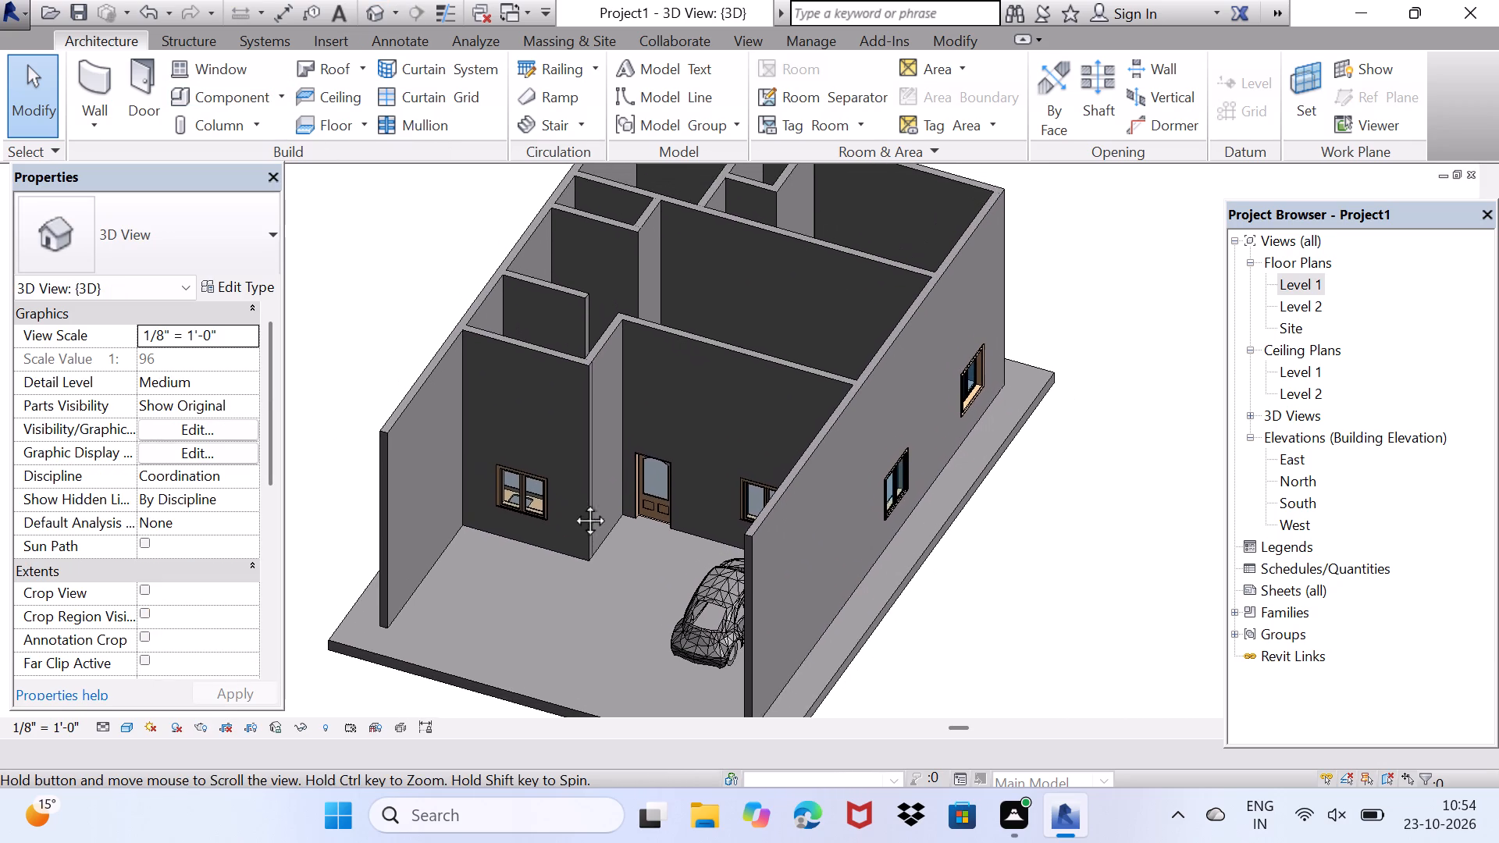
pyautogui.moveTo(572, 503); pyautogui.dragTo(409, 461, button='middle')
pyautogui.keyDown('shift'); pyautogui.moveTo(415, 417); pyautogui.dragTo(433, 431, button='middle'); pyautogui.keyUp('shift')
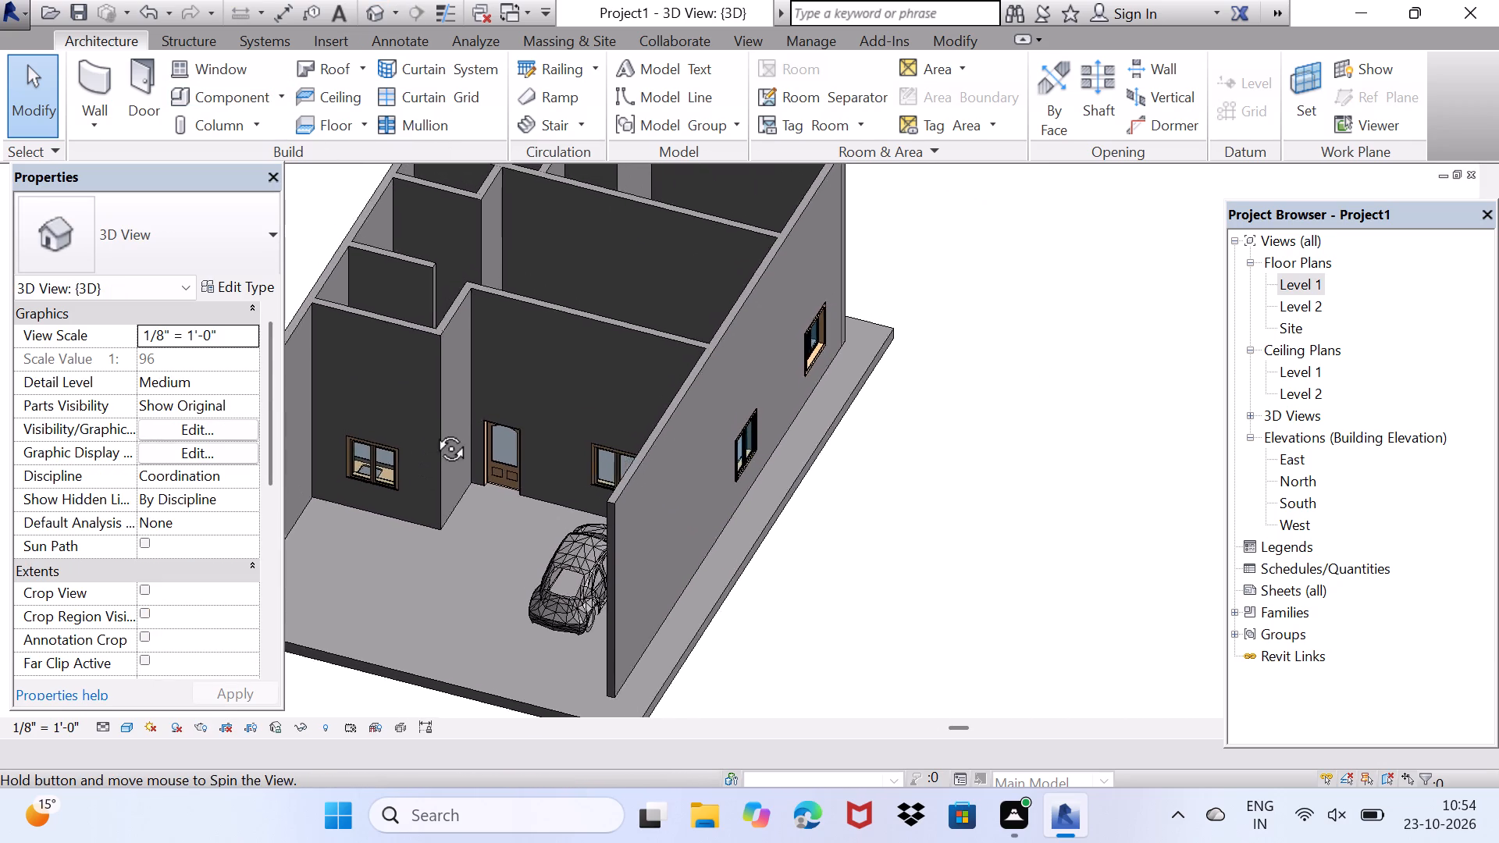
pyautogui.keyDown('shift'); pyautogui.moveTo(433, 431); pyautogui.dragTo(657, 765, button='middle'); pyautogui.keyUp('shift')
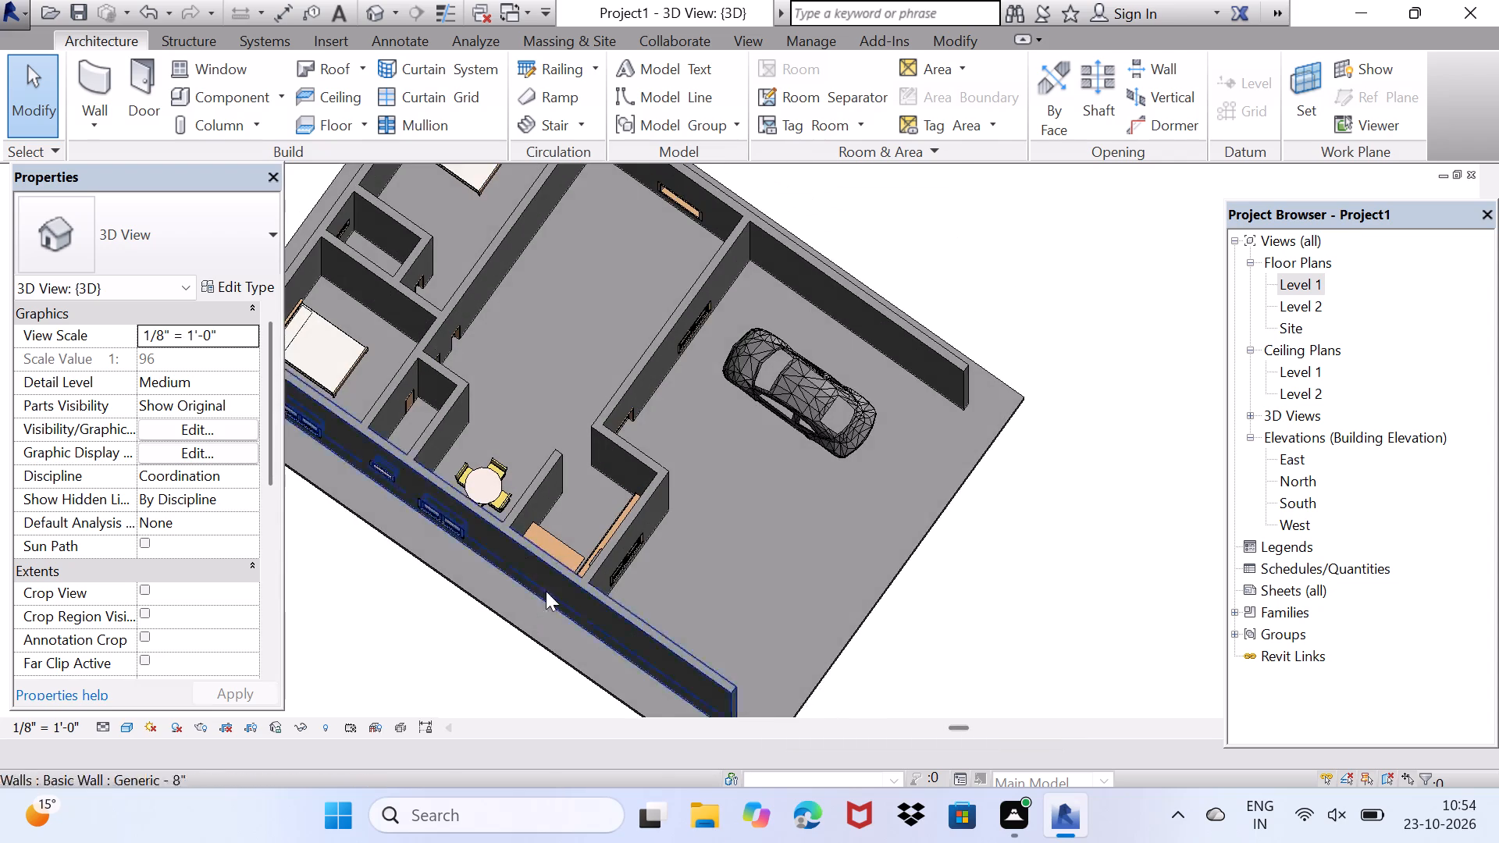
pyautogui.scroll(3, 564, 562)
pyautogui.moveTo(680, 519); pyautogui.dragTo(315, 775, button='middle')
pyautogui.keyDown('shift'); pyautogui.moveTo(488, 464); pyautogui.dragTo(713, 544, button='middle'); pyautogui.keyUp('shift')
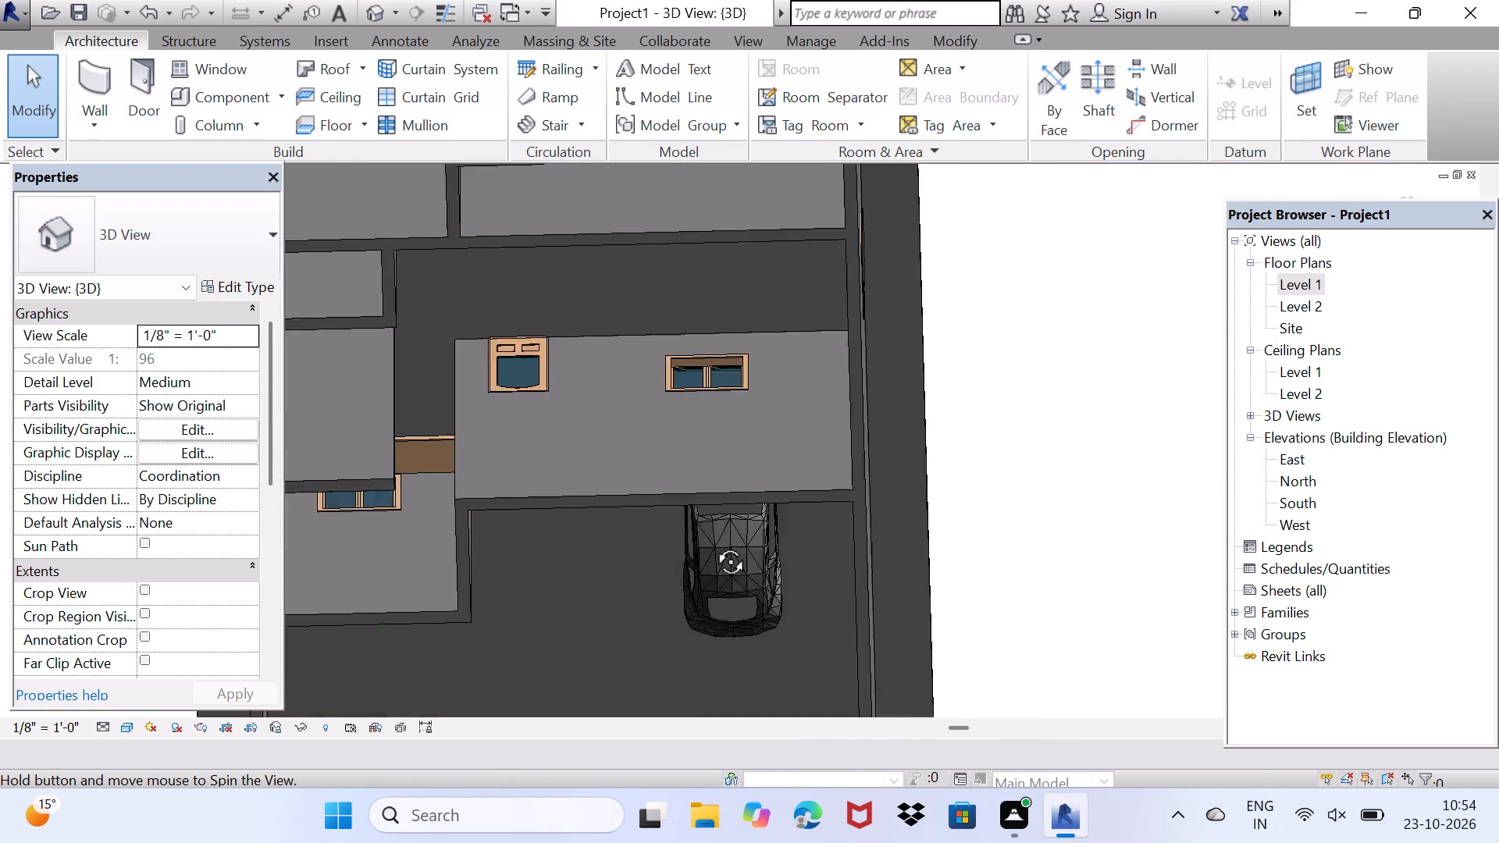
pyautogui.keyDown('shift'); pyautogui.moveTo(713, 544); pyautogui.dragTo(690, 655, button='middle'); pyautogui.keyUp('shift')
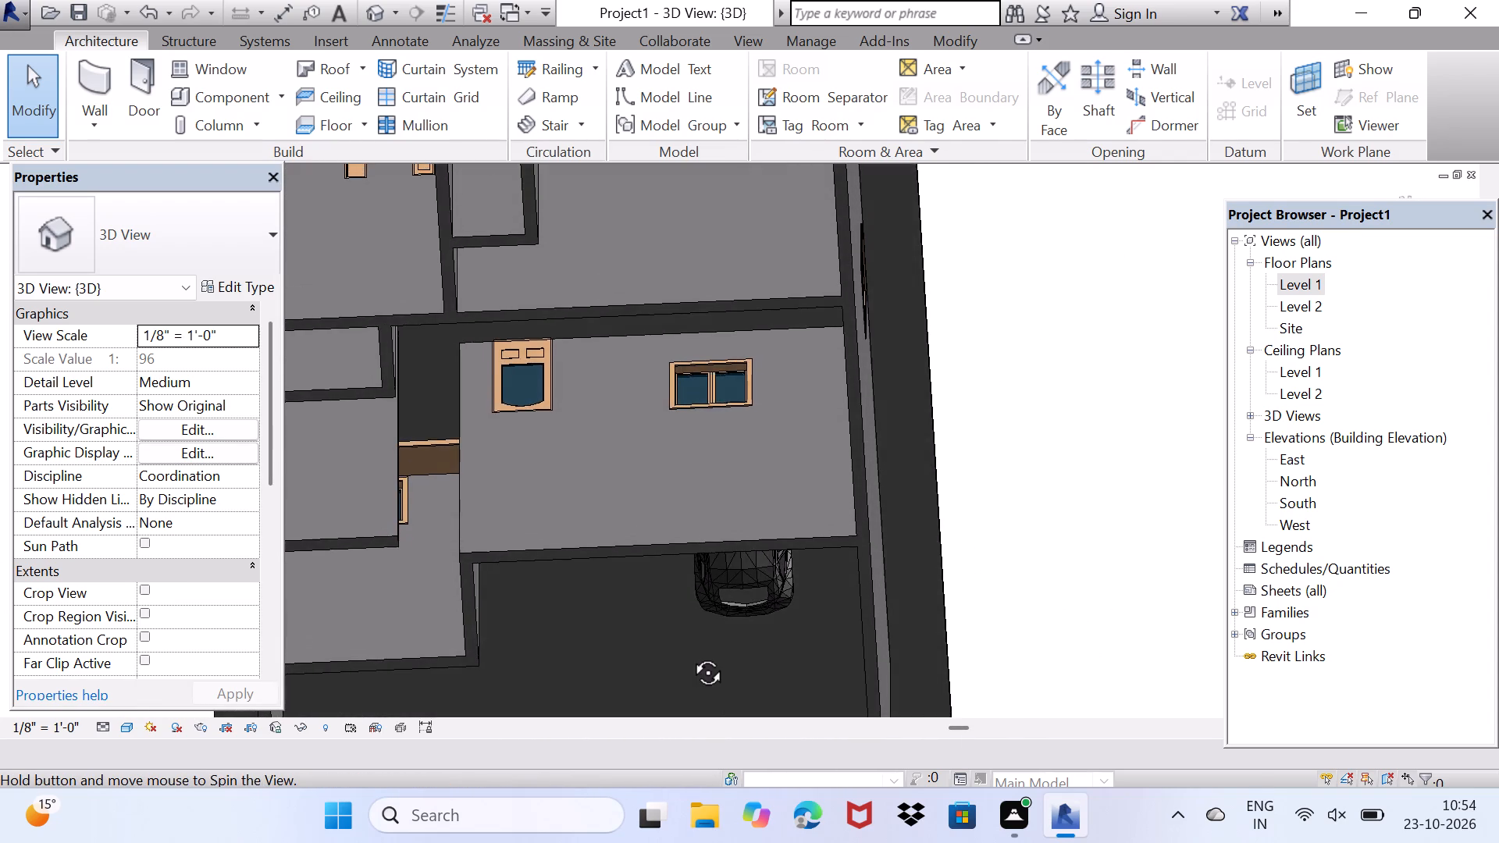
pyautogui.keyDown('shift'); pyautogui.moveTo(690, 655); pyautogui.dragTo(685, 496, button='middle'); pyautogui.keyUp('shift')
pyautogui.scroll(-12, 689, 470)
pyautogui.moveTo(771, 568); pyautogui.dragTo(596, 537, button='middle')
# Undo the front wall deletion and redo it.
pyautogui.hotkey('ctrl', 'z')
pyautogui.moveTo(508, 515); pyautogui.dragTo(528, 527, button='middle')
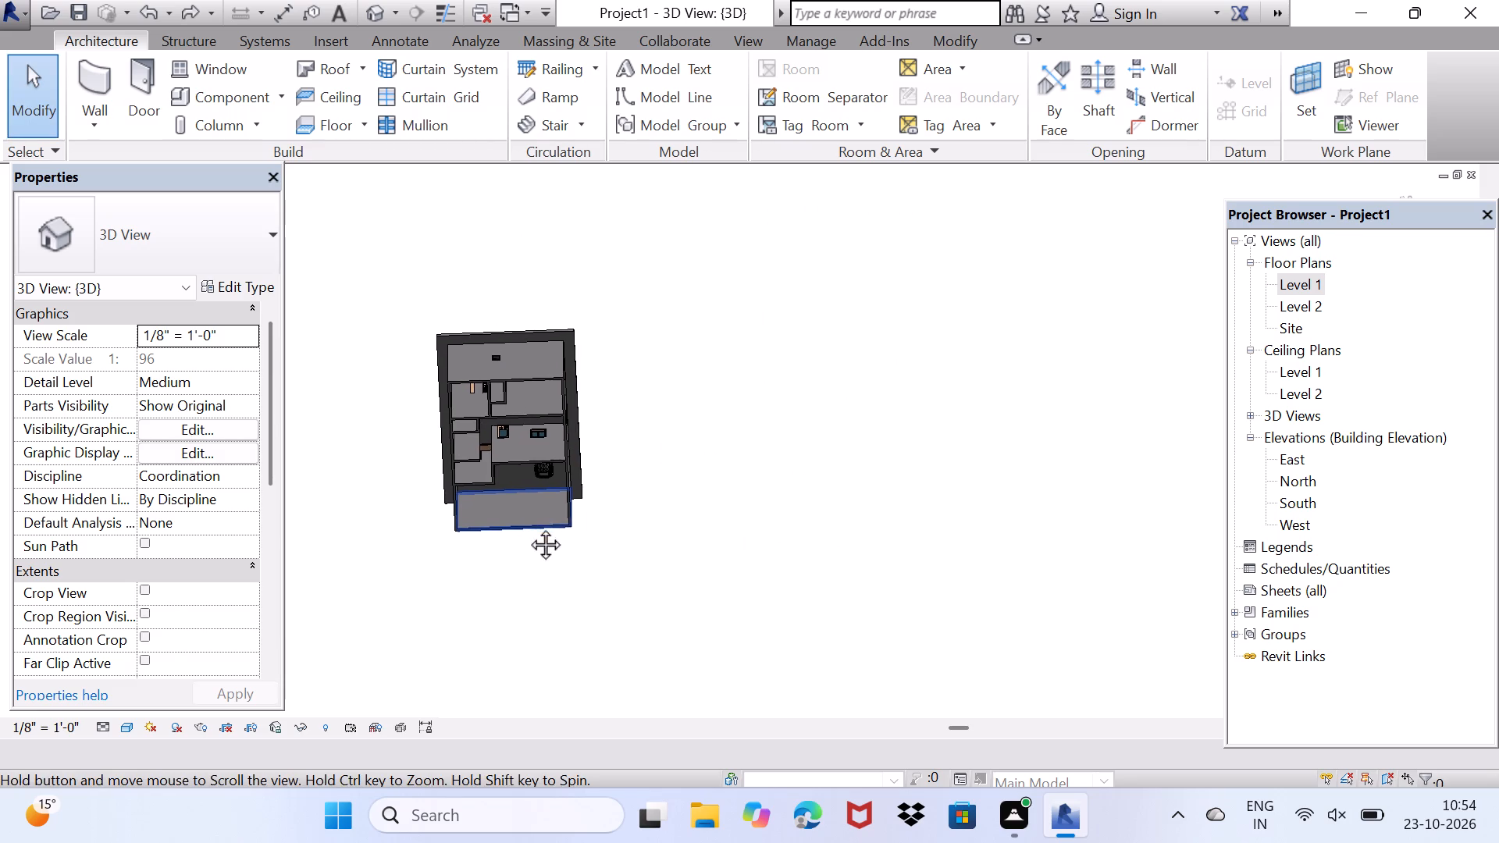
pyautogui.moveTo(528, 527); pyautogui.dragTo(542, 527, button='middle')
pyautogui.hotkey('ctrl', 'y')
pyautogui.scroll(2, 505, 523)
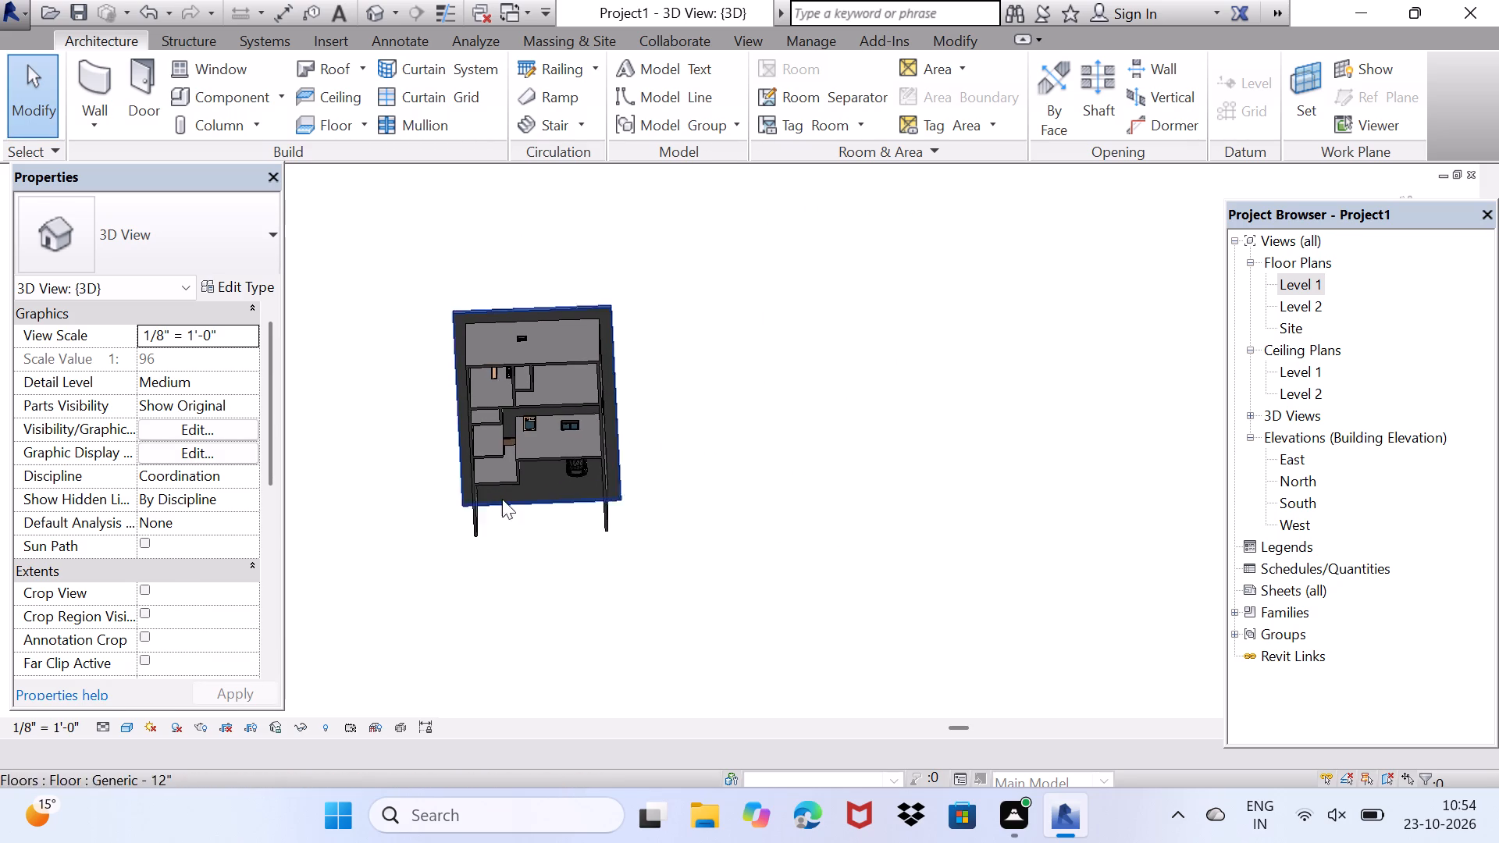
# In the Level 1 floor plan, set the kitchen sink counter top's offset to 3' 0".
pyautogui.doubleClick(1300, 286)
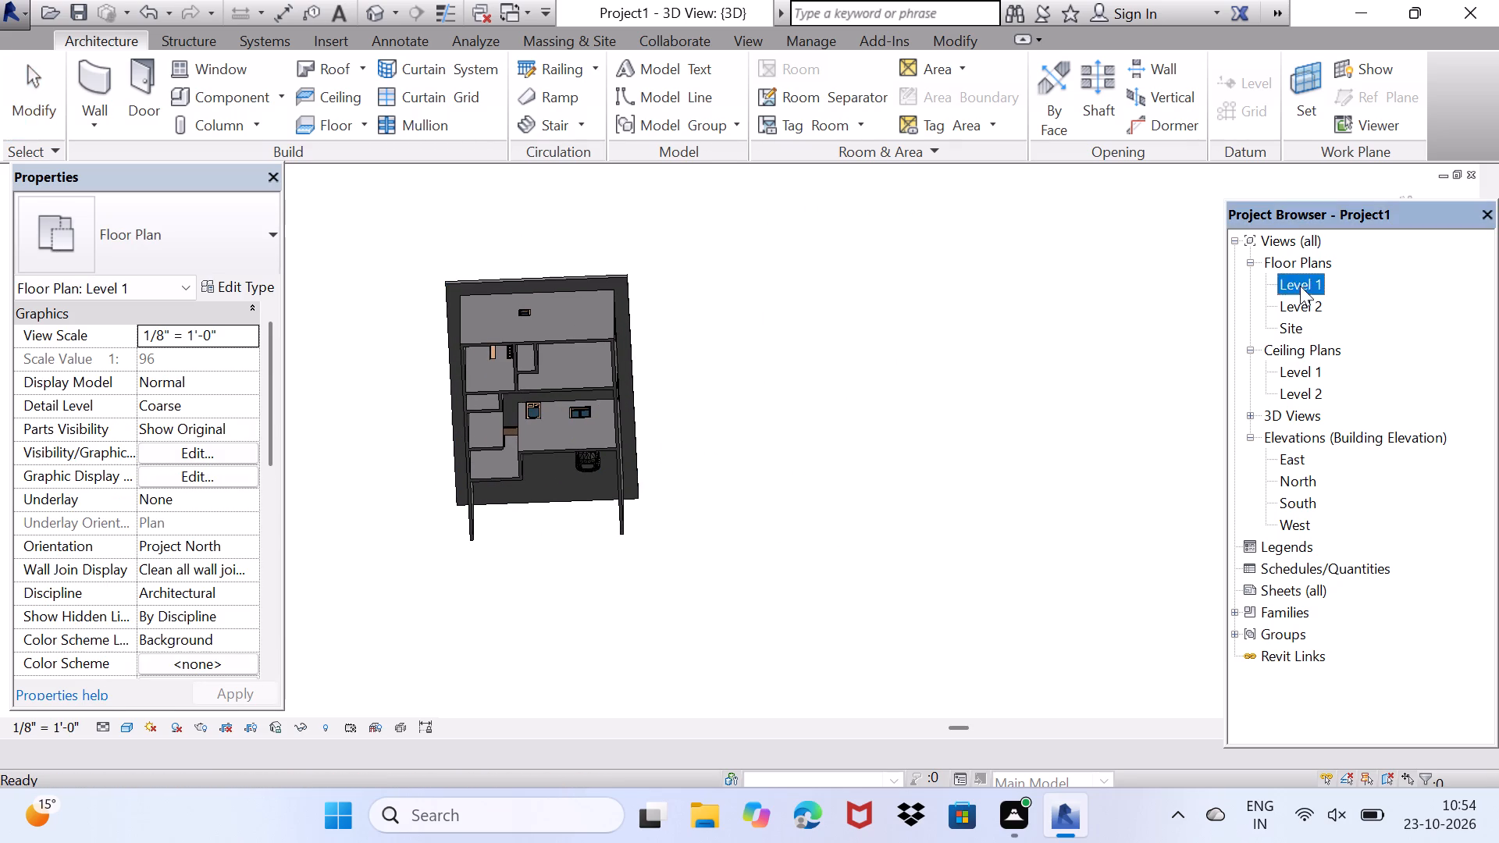
pyautogui.moveTo(721, 389); pyautogui.dragTo(610, 635, button='middle')
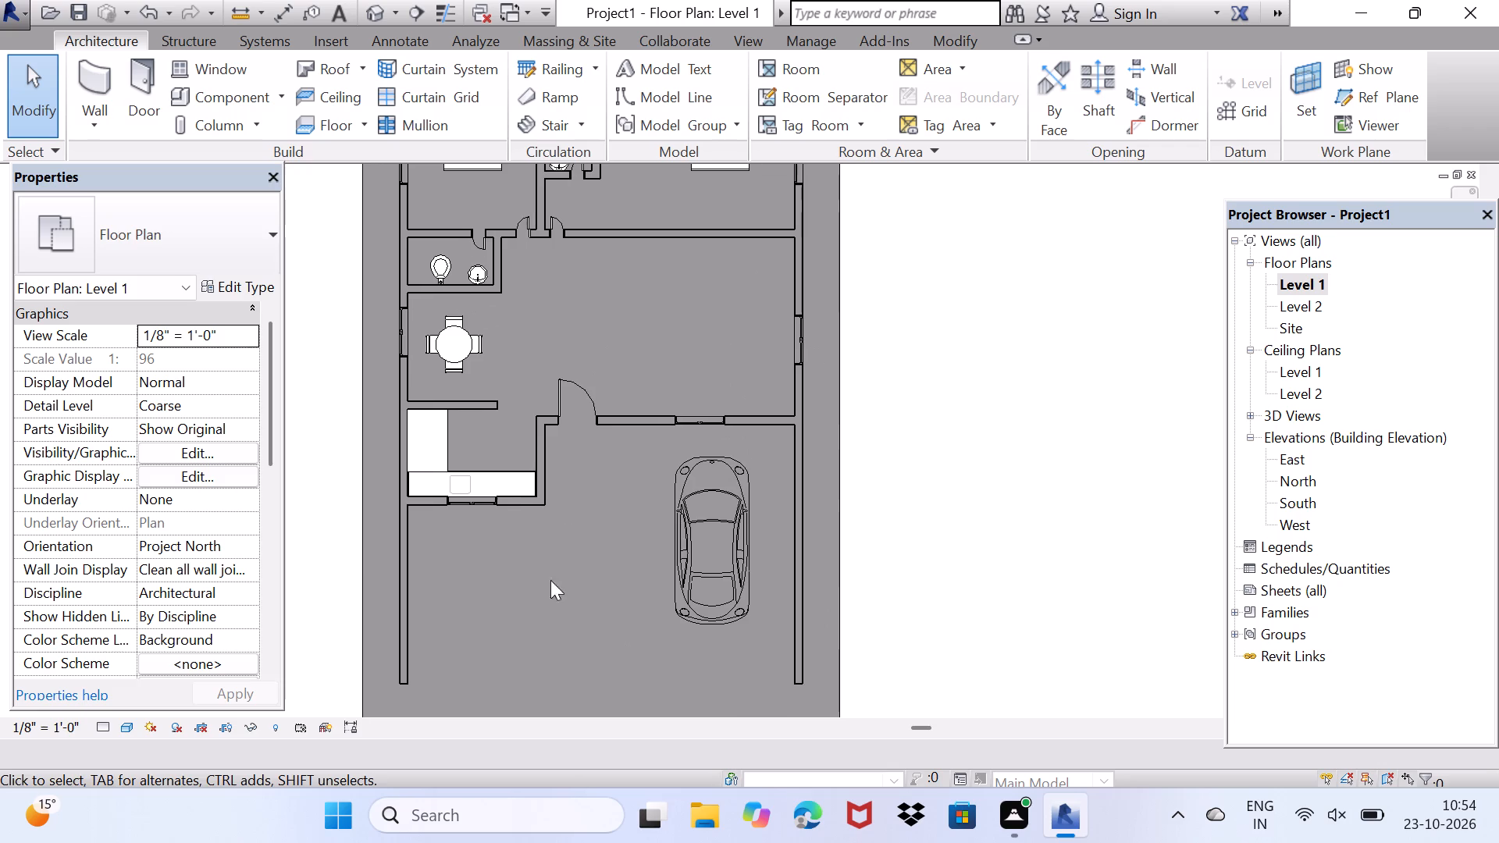
pyautogui.scroll(14, 392, 481)
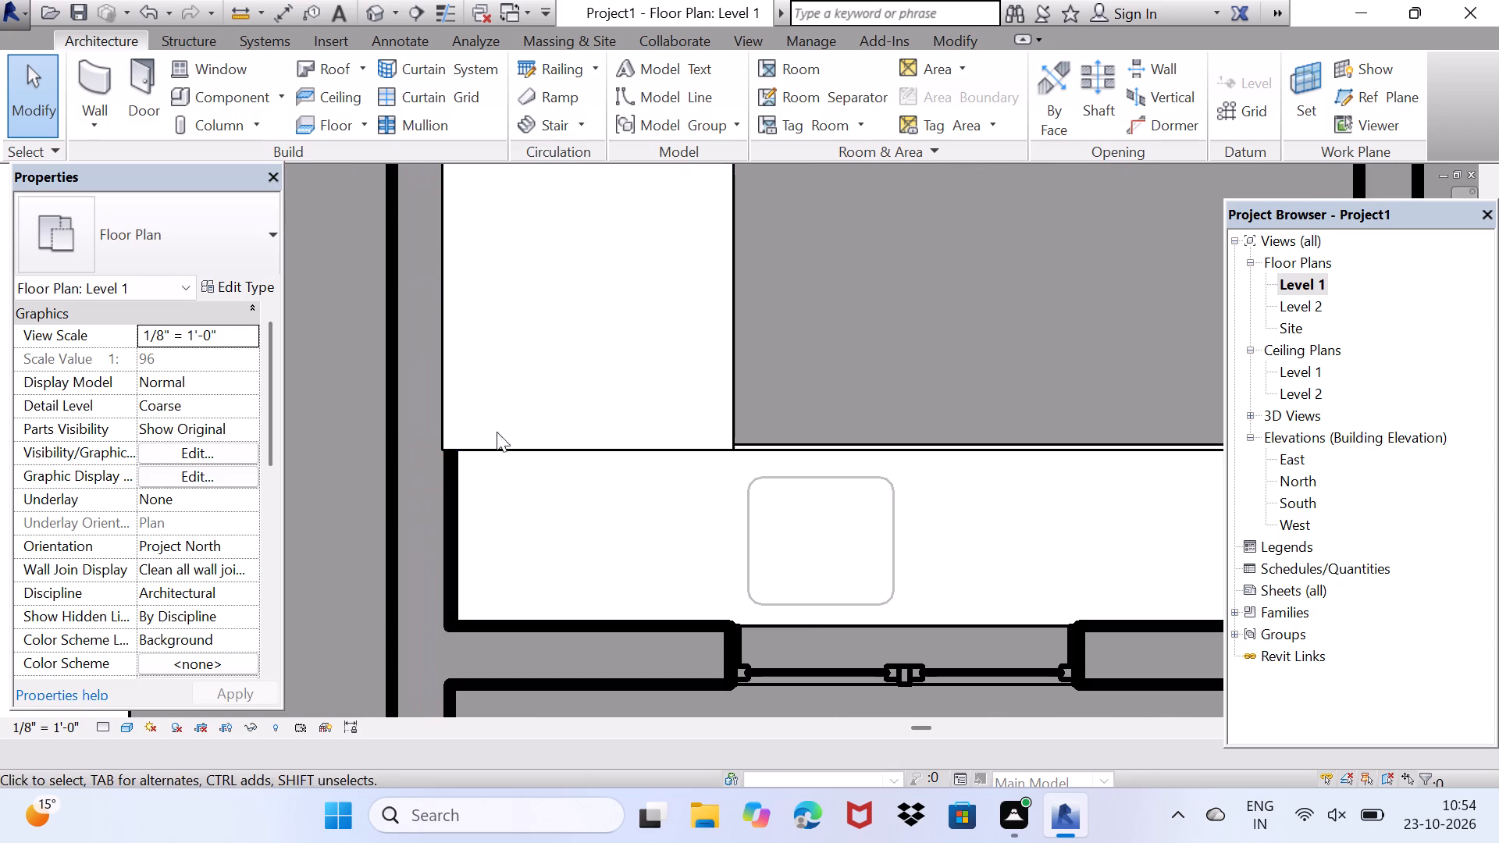
pyautogui.moveTo(782, 459); pyautogui.dragTo(657, 486, button='middle')
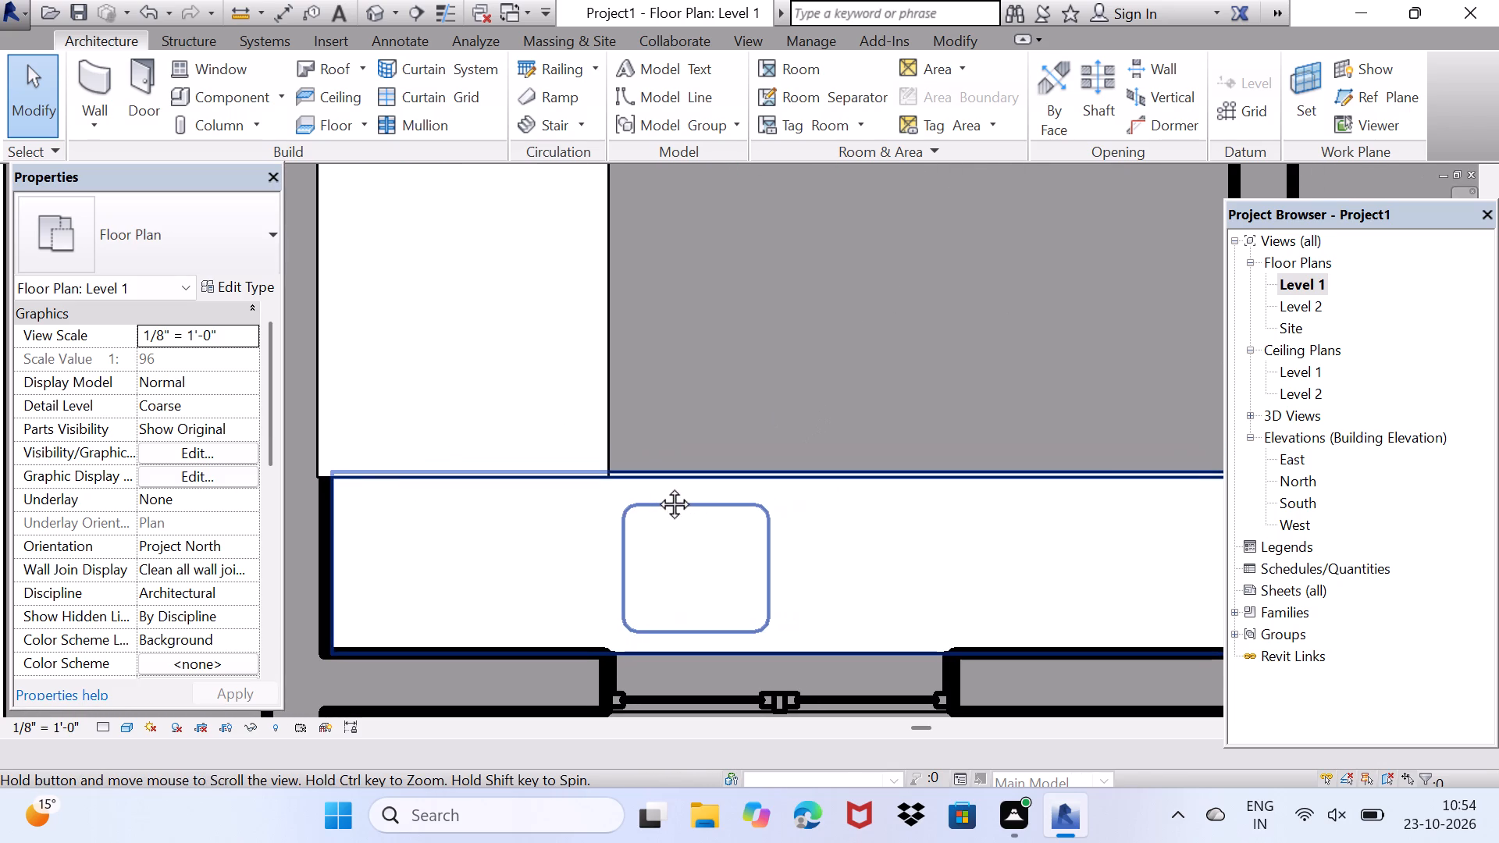
pyautogui.moveTo(657, 486); pyautogui.dragTo(730, 509, button='middle')
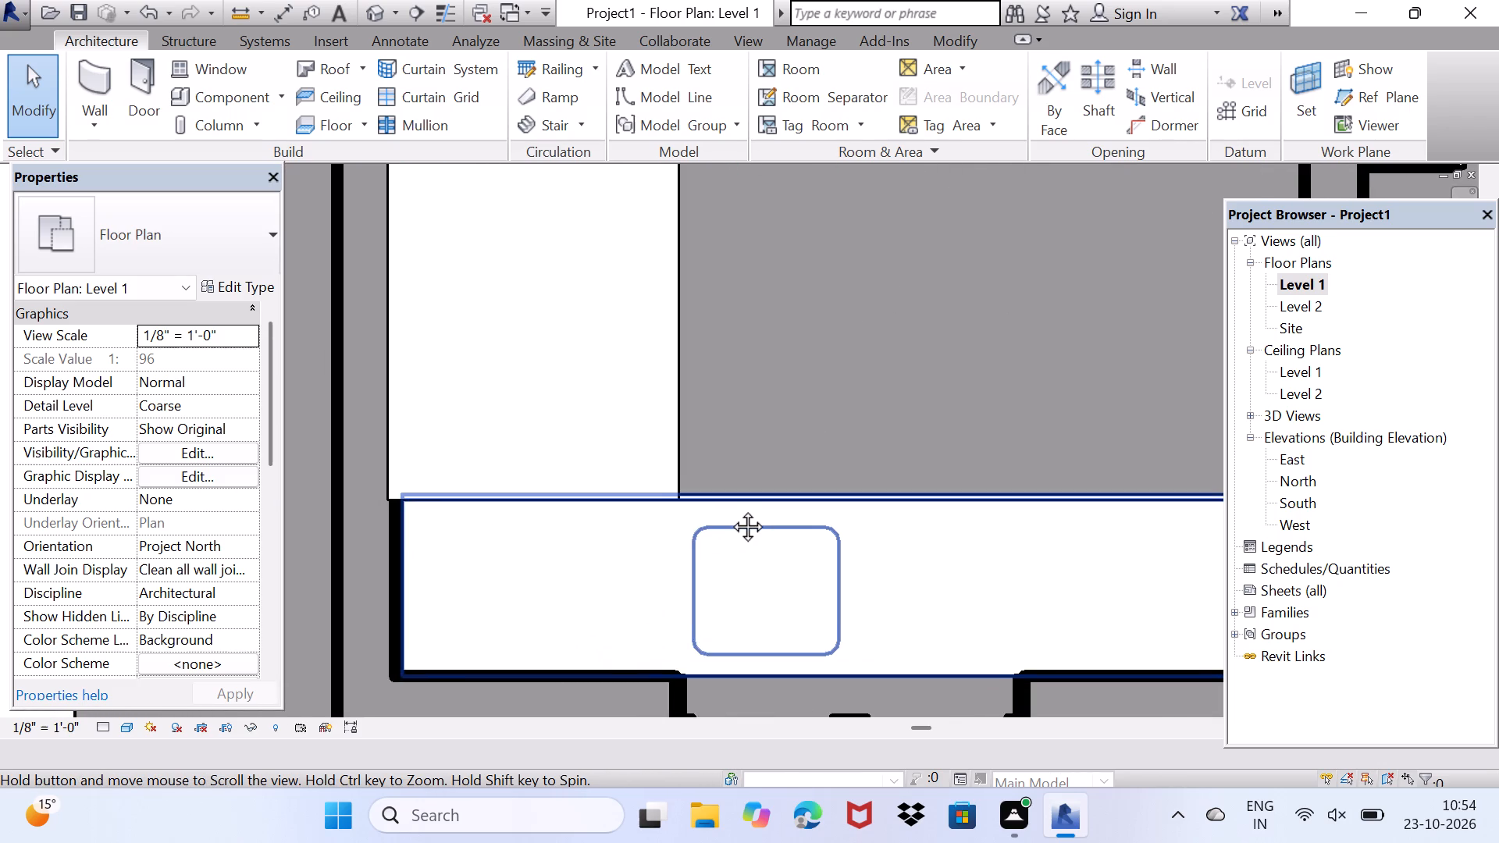
pyautogui.moveTo(730, 509); pyautogui.dragTo(818, 515, button='middle')
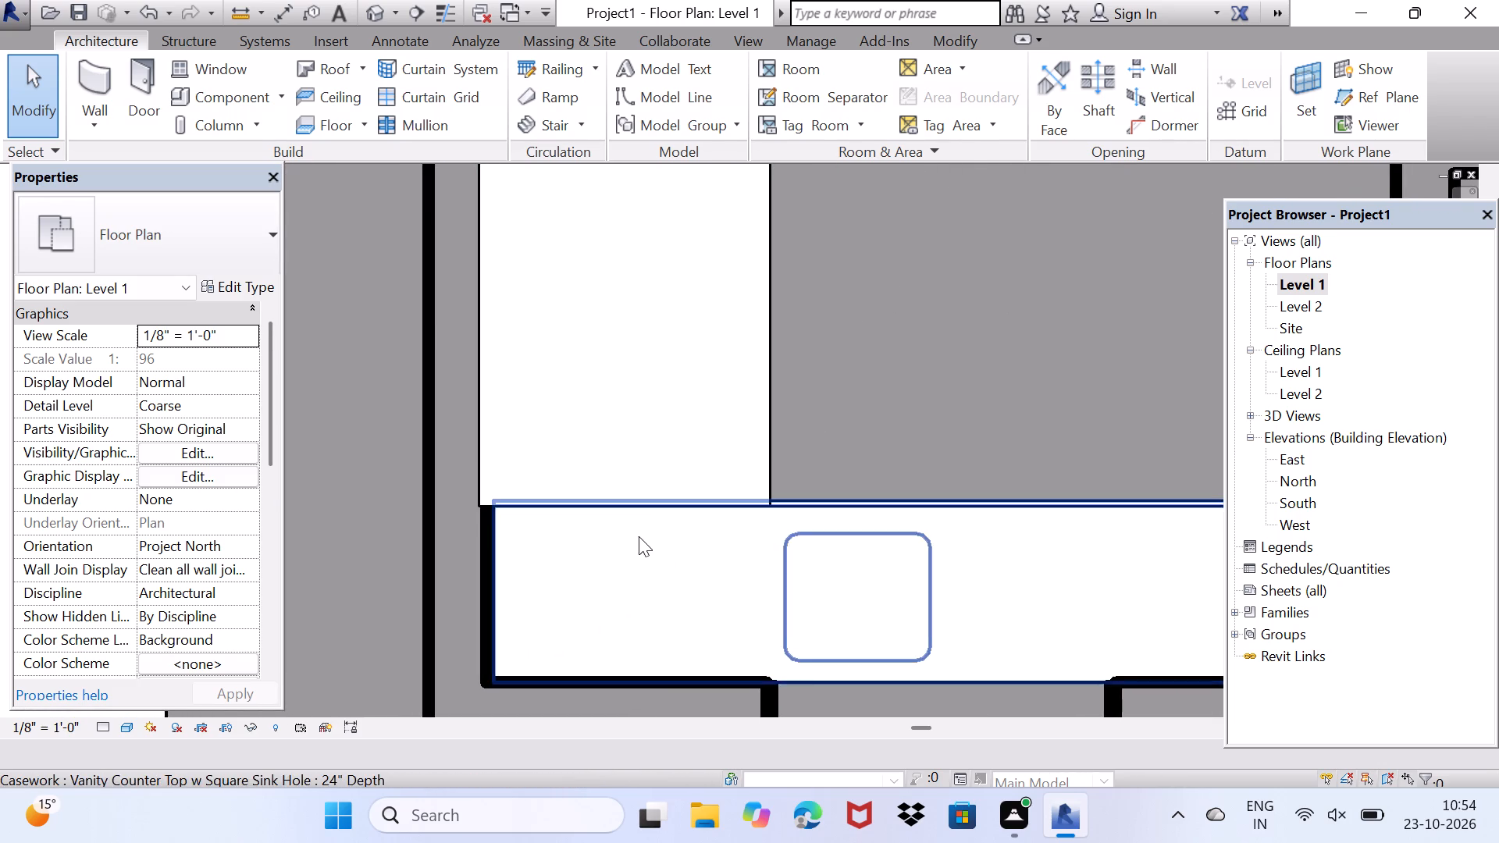
pyautogui.click(639, 537)
pyautogui.click(220, 377)
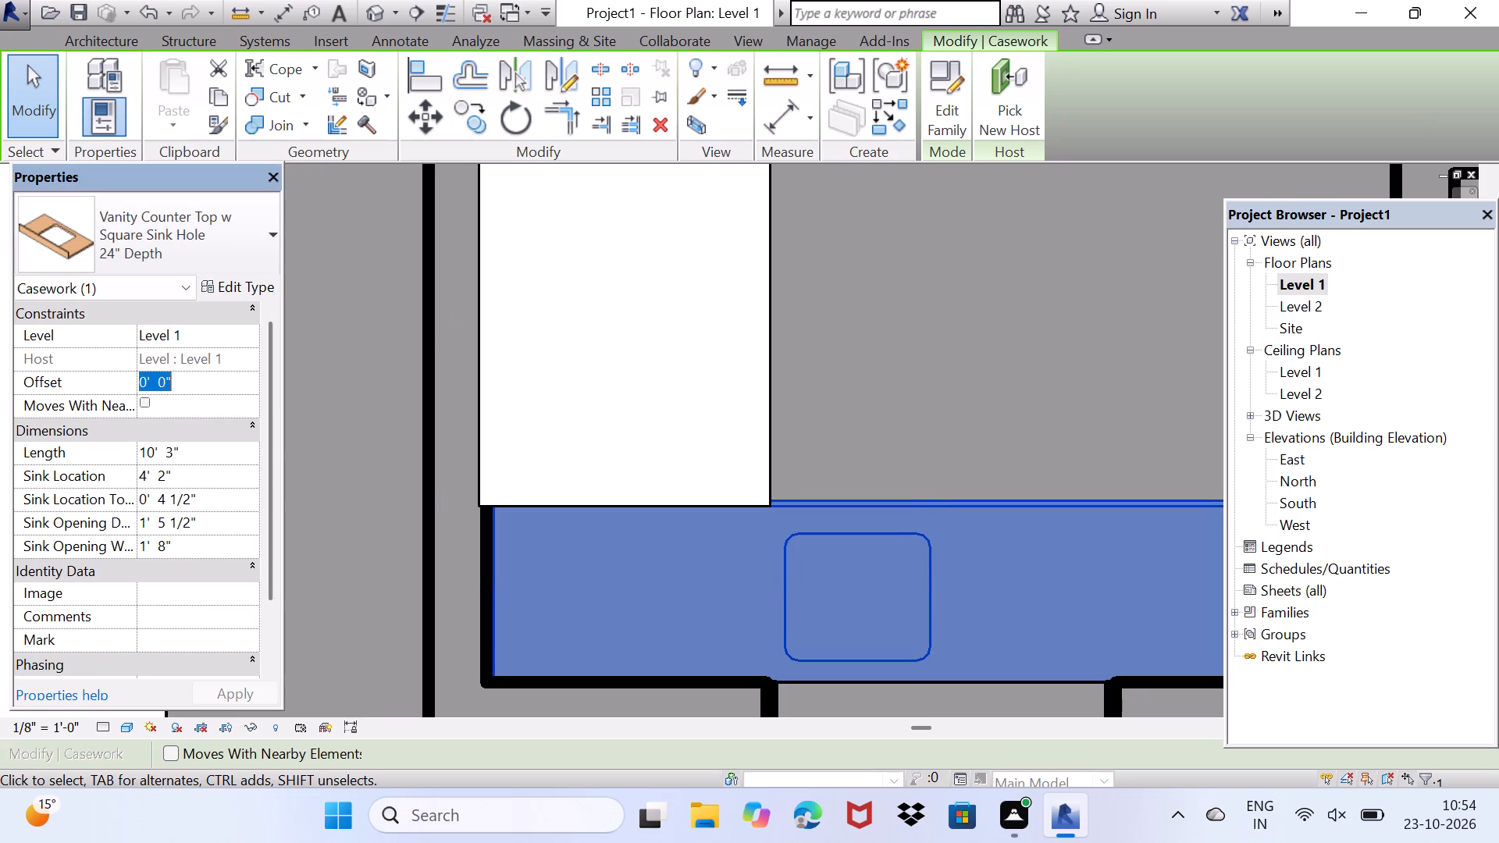
pyautogui.press('BackSpace')
pyautogui.press('BackSpace')
pyautogui.press('BackSpace')
pyautogui.write("3'")
pyautogui.press('Return')
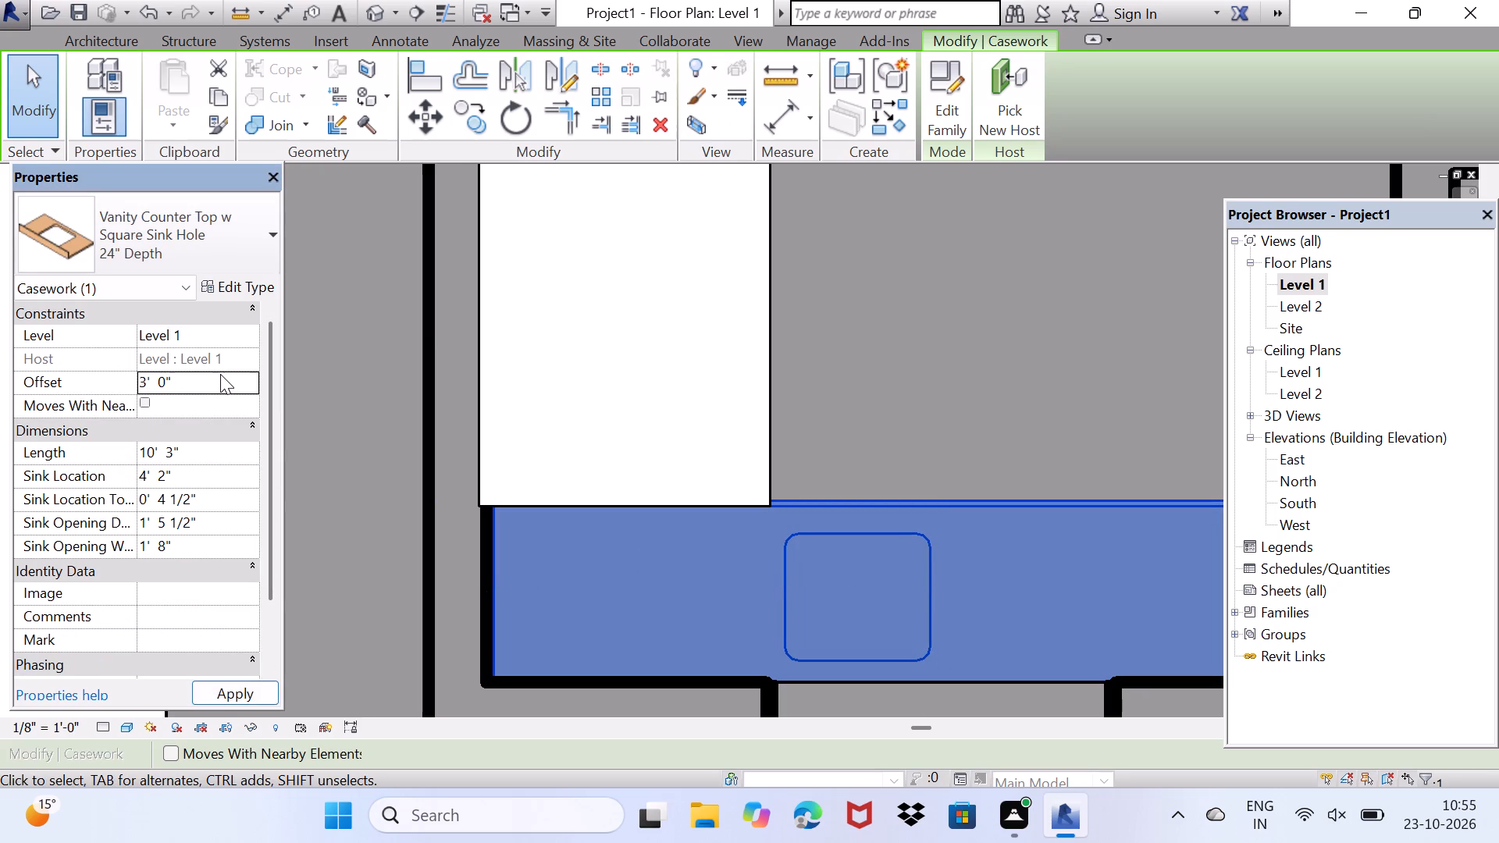
pyautogui.press('space')
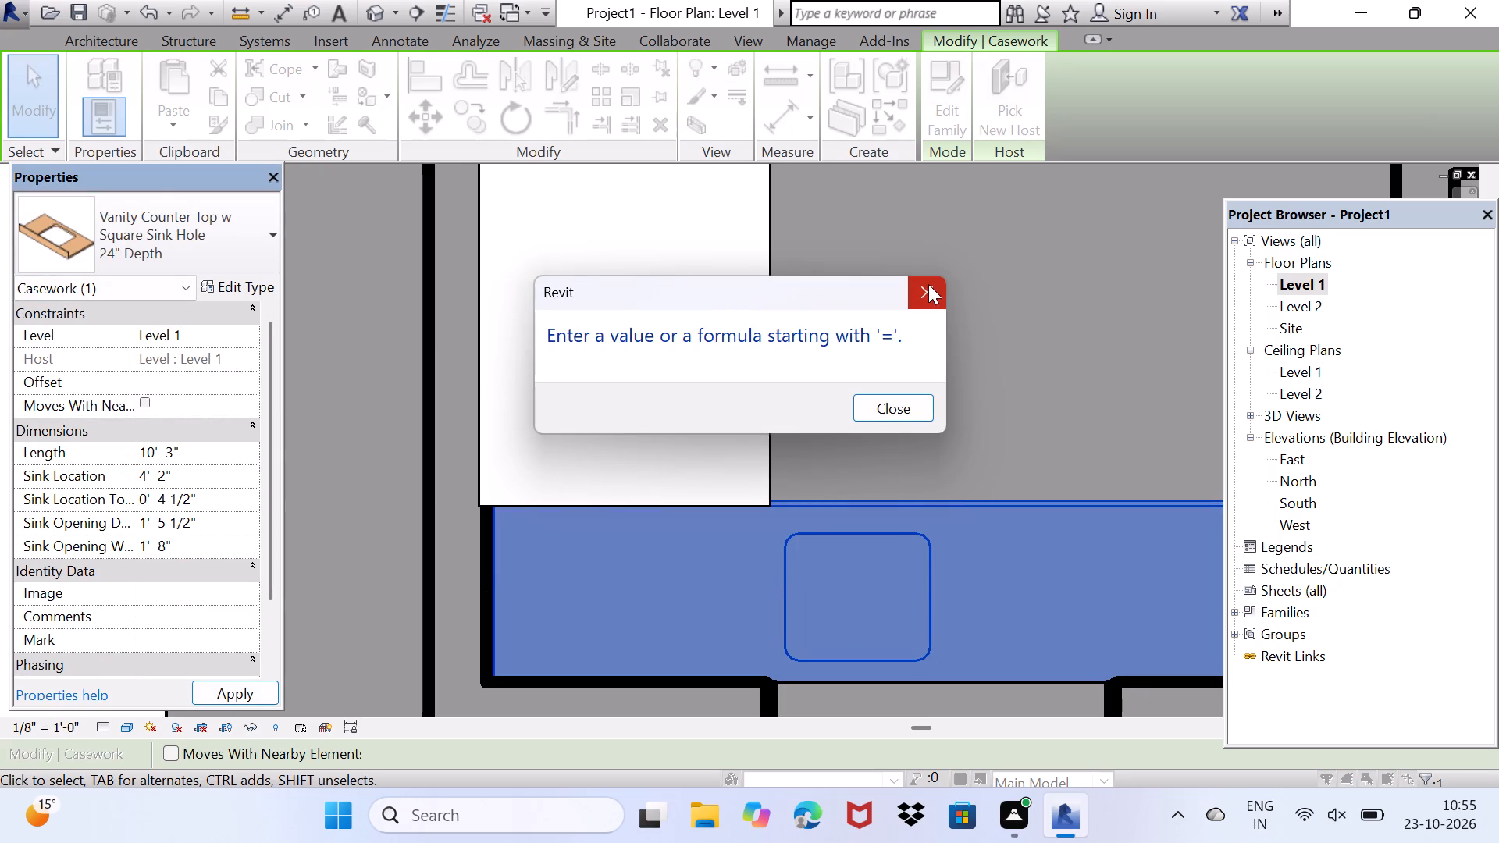
pyautogui.click(930, 289)
# Examine the kitchen counters in the 3D view from several angles, checking how the sink counter and island counter meet.
pyautogui.scroll(-3, 826, 359)
pyautogui.moveTo(900, 389); pyautogui.dragTo(908, 370)
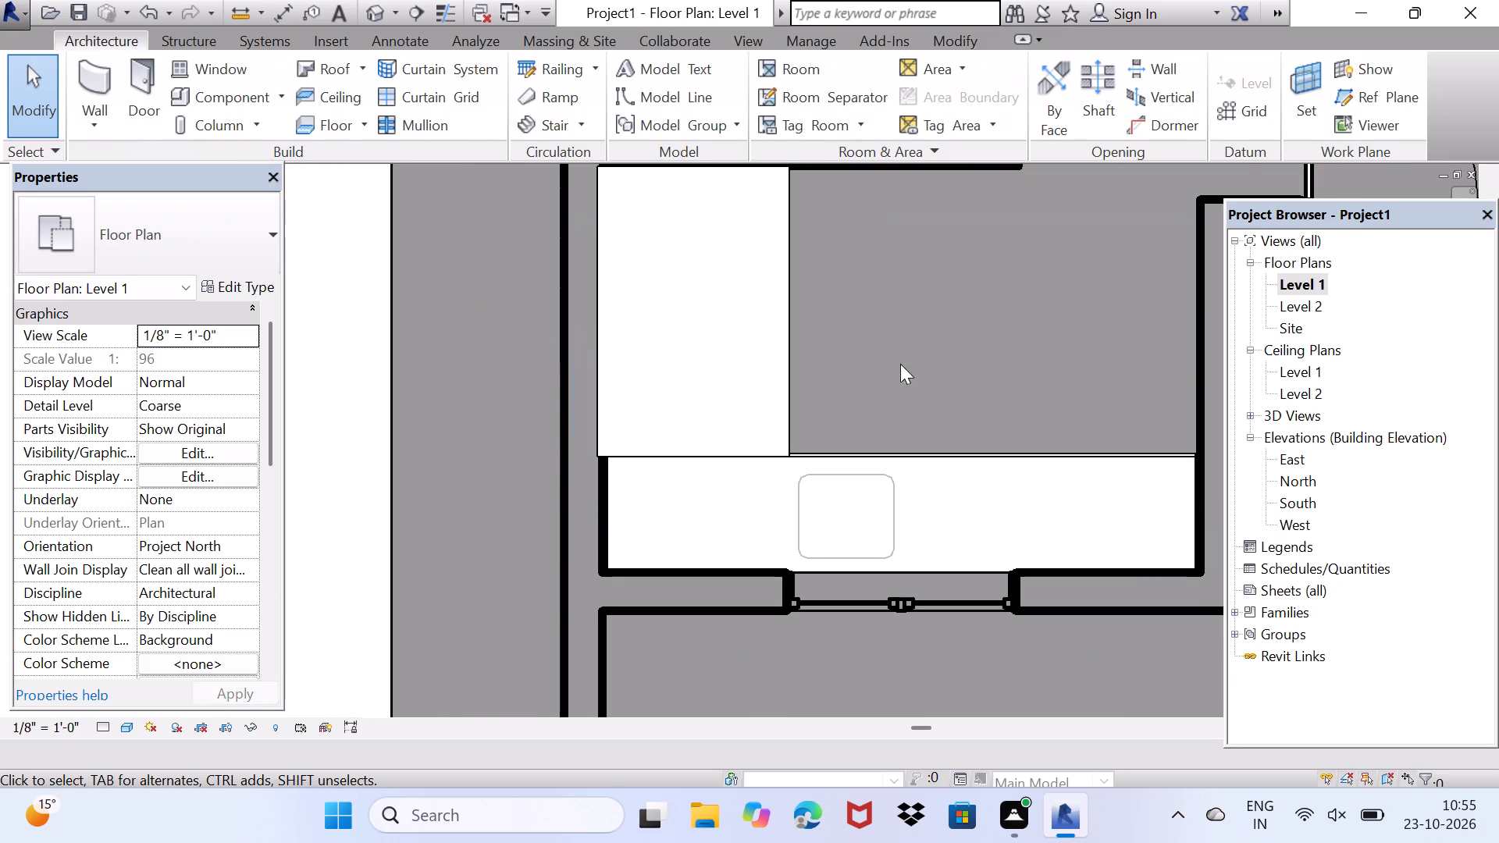
pyautogui.scroll(-4, 863, 372)
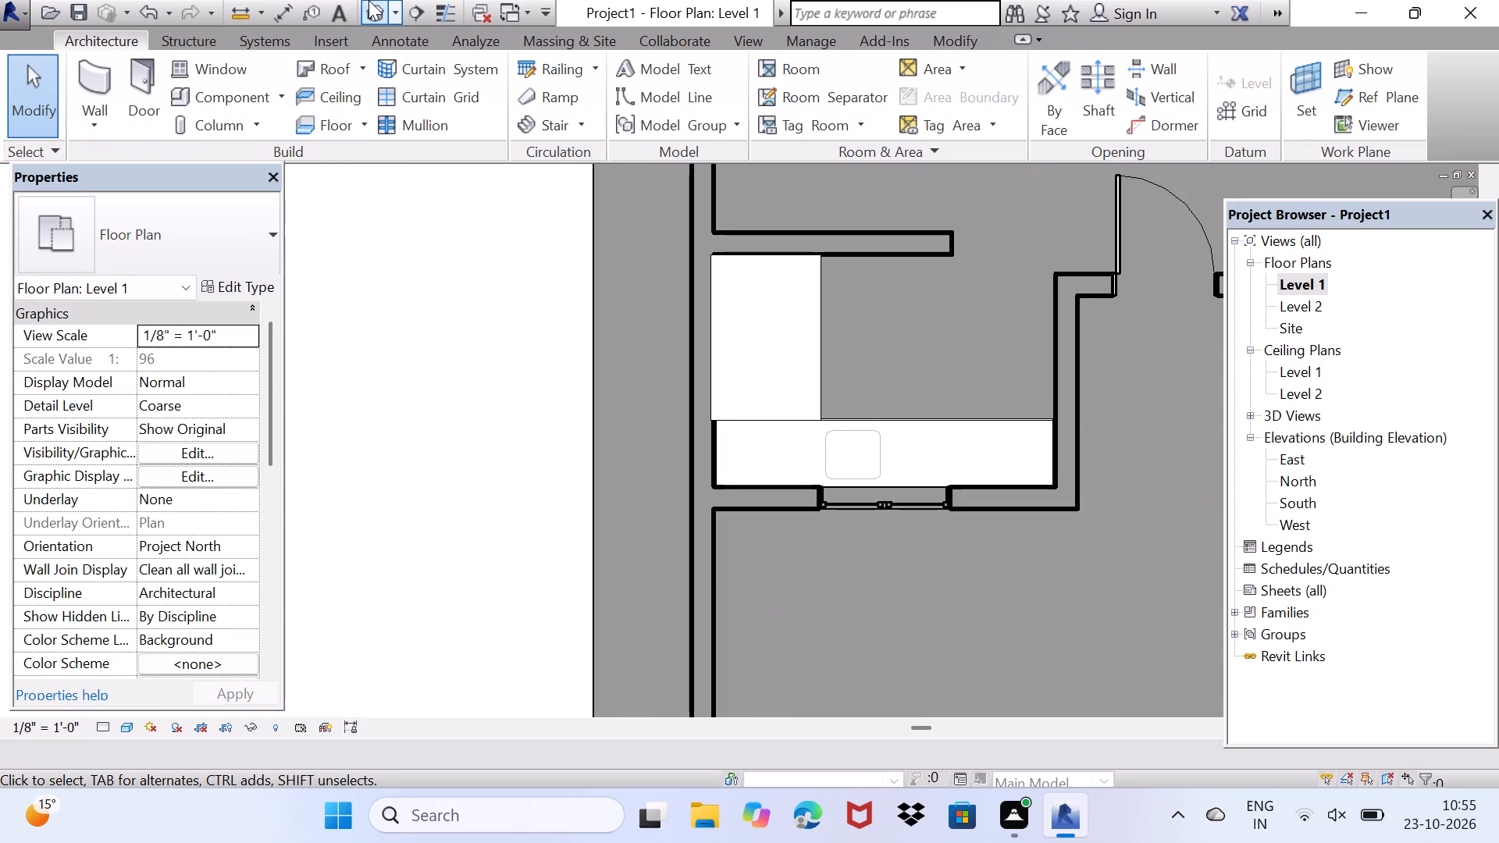
pyautogui.click(380, 16)
pyautogui.scroll(4, 559, 461)
pyautogui.moveTo(518, 444); pyautogui.dragTo(505, 418, button='middle')
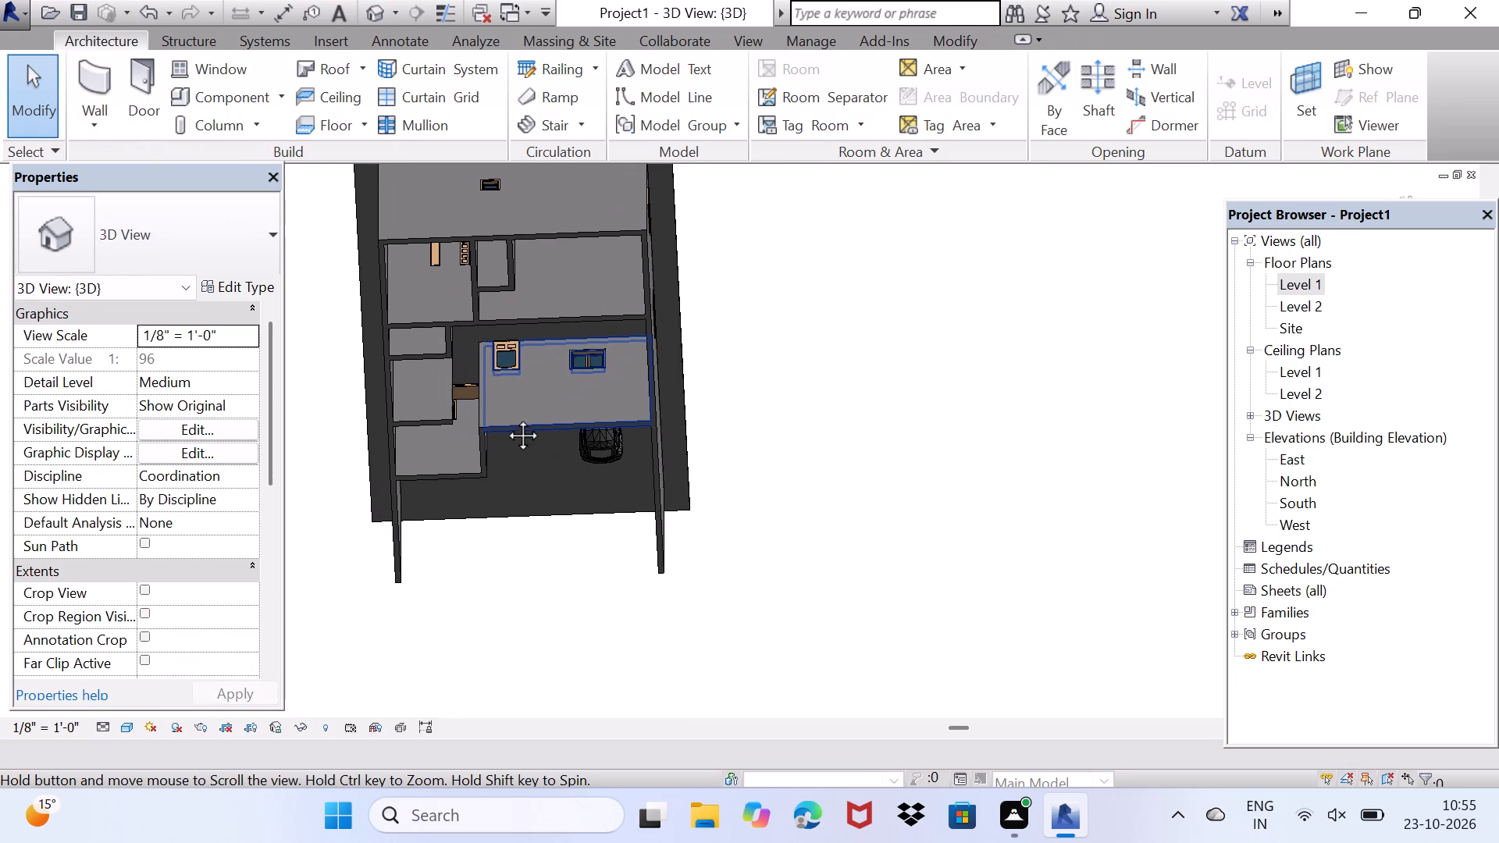
pyautogui.moveTo(505, 418); pyautogui.dragTo(554, 122, button='middle')
pyautogui.keyDown('shift'); pyautogui.moveTo(532, 607); pyautogui.dragTo(216, 471, button='middle'); pyautogui.keyUp('shift')
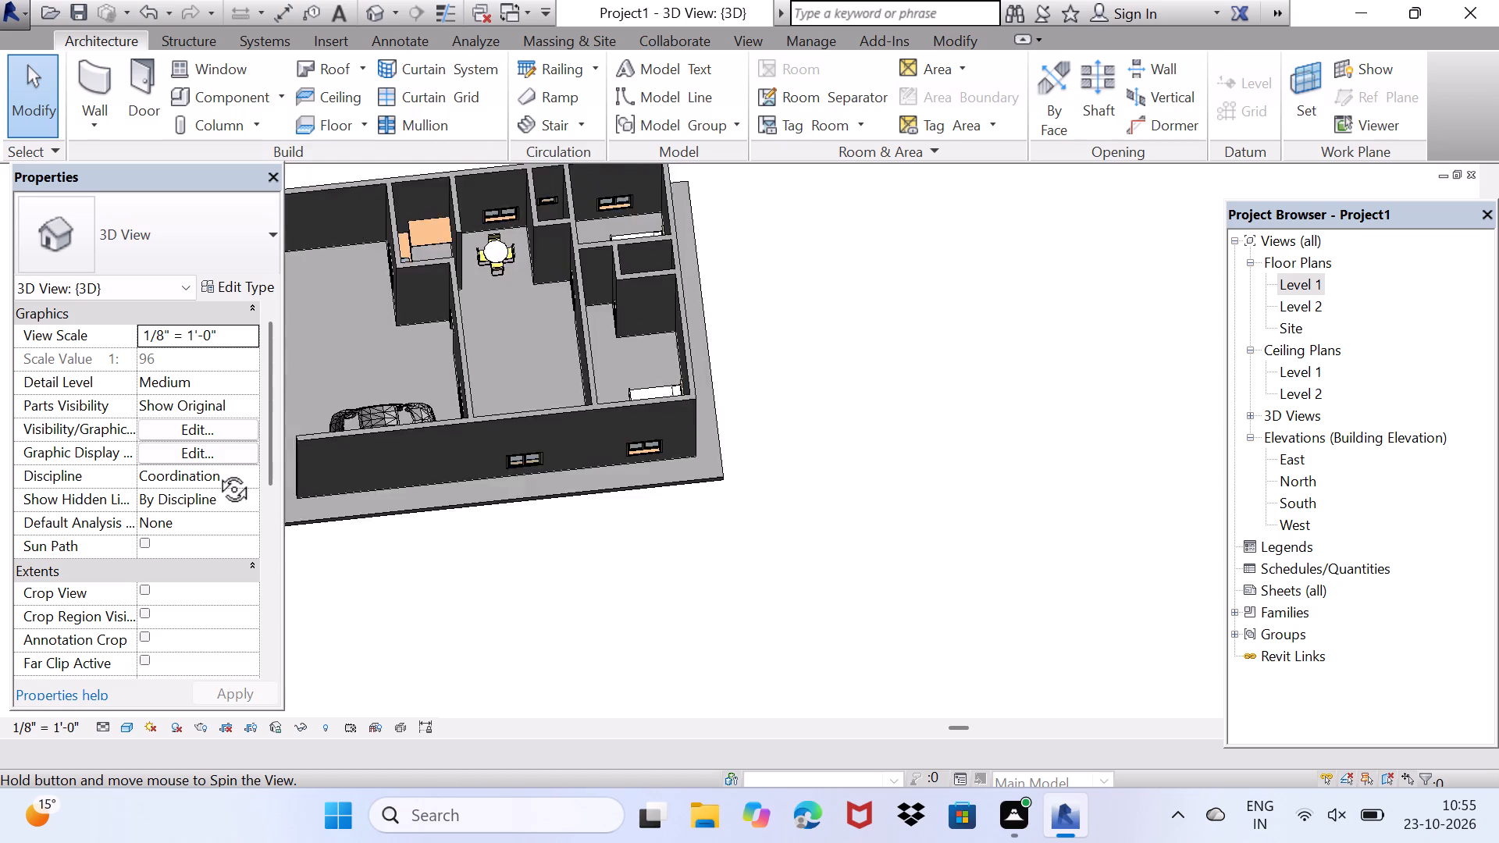
pyautogui.keyDown('shift'); pyautogui.moveTo(216, 471); pyautogui.dragTo(168, 450, button='middle'); pyautogui.keyUp('shift')
pyautogui.keyDown('shift'); pyautogui.scroll(4, 457, 272); pyautogui.keyUp('shift')
pyautogui.keyDown('shift'); pyautogui.moveTo(481, 318); pyautogui.dragTo(536, 384, button='middle'); pyautogui.keyUp('shift')
pyautogui.keyDown('shift'); pyautogui.scroll(1, 481, 318); pyautogui.keyUp('shift')
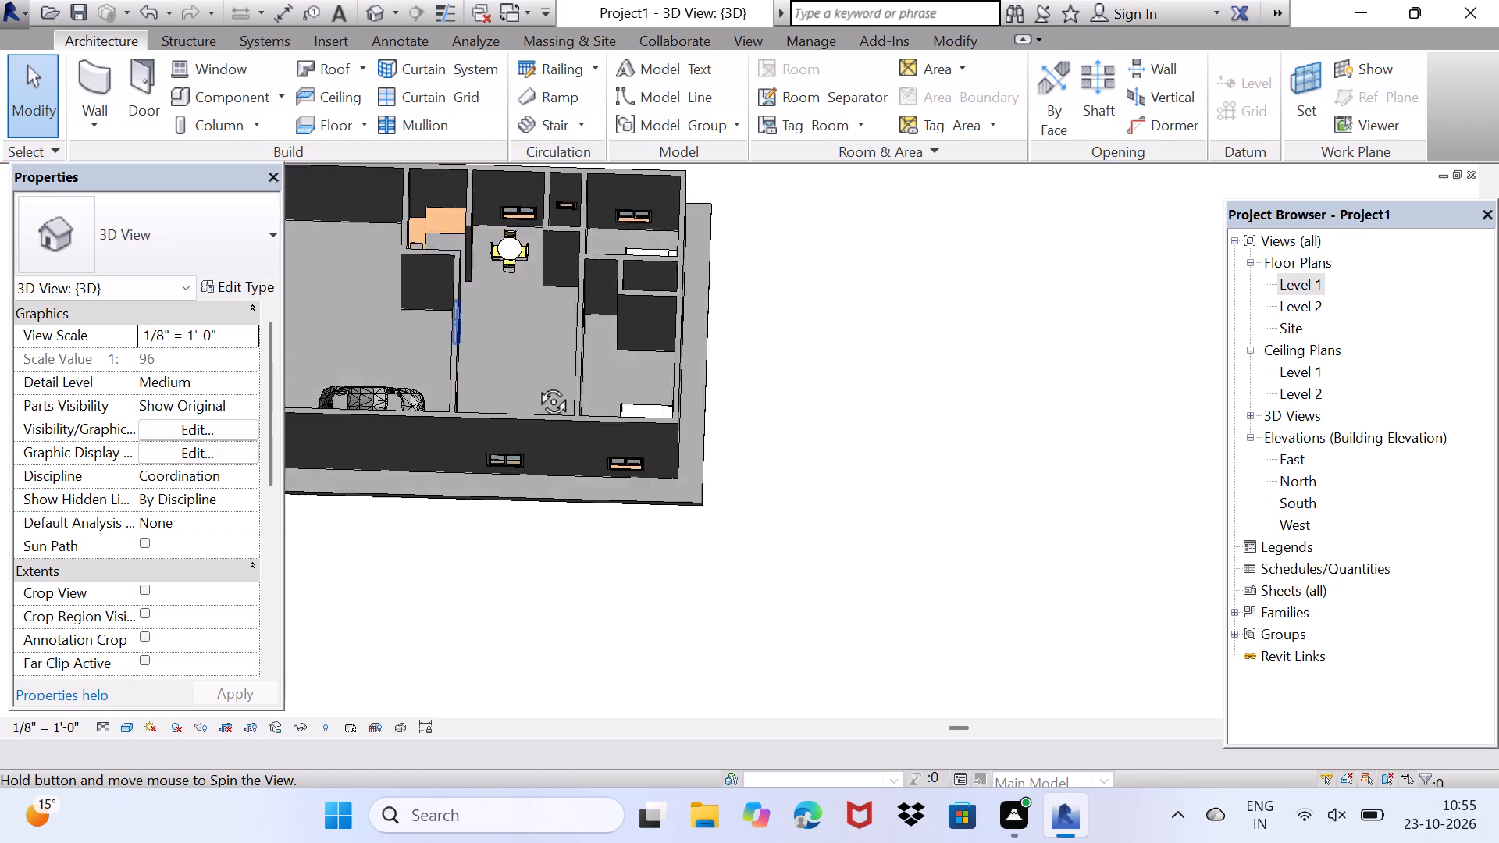
pyautogui.keyDown('shift'); pyautogui.moveTo(536, 384); pyautogui.dragTo(776, 503, button='middle'); pyautogui.keyUp('shift')
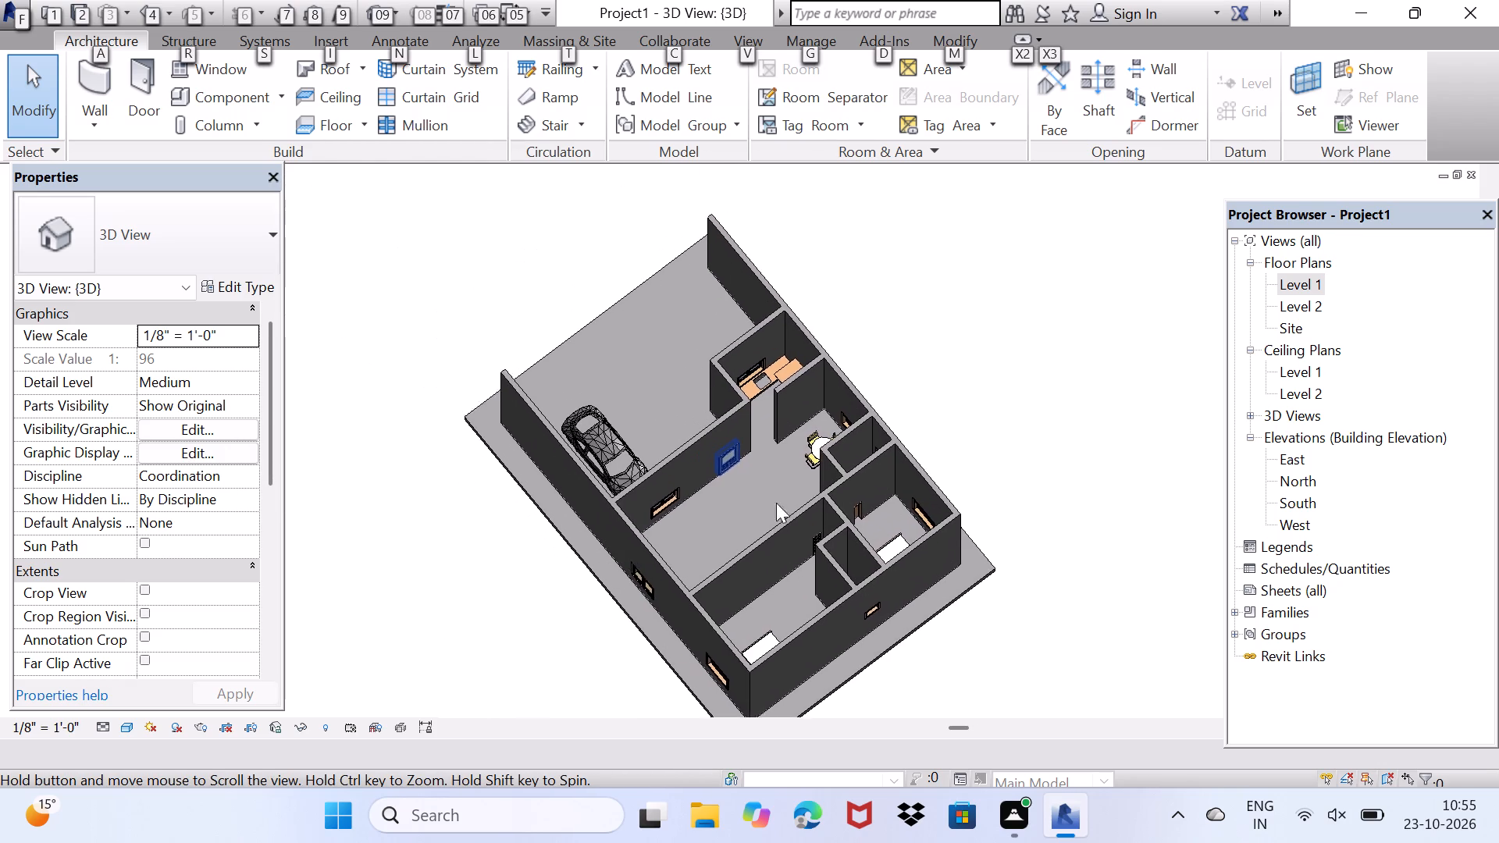
pyautogui.keyDown('shift'); pyautogui.moveTo(776, 503); pyautogui.dragTo(622, 530, button='middle'); pyautogui.keyUp('shift')
pyautogui.scroll(12, 788, 383)
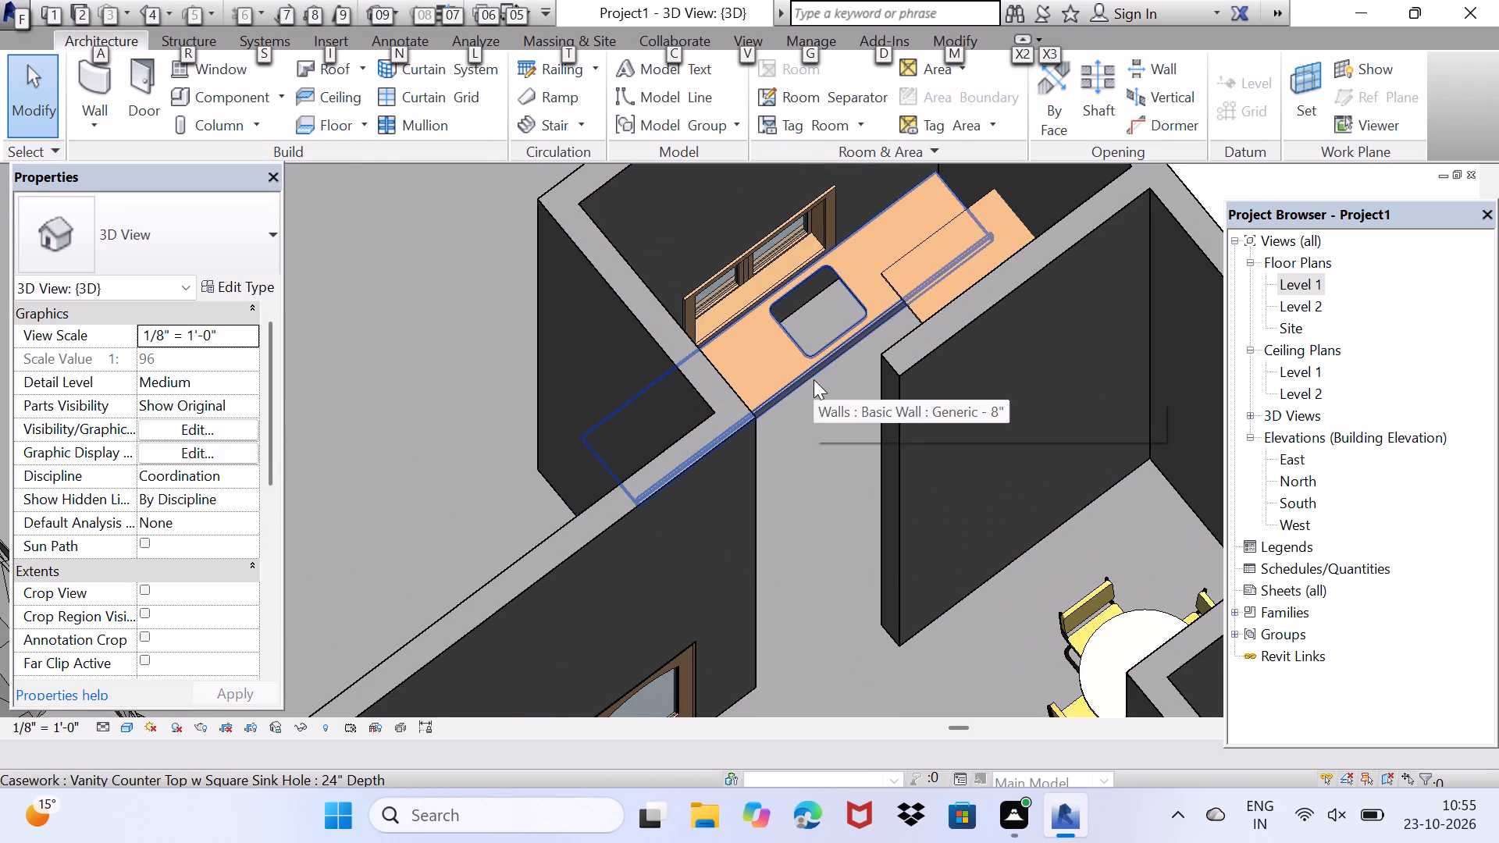
pyautogui.keyDown('shift'); pyautogui.moveTo(814, 379); pyautogui.dragTo(457, 495, button='middle'); pyautogui.keyUp('shift')
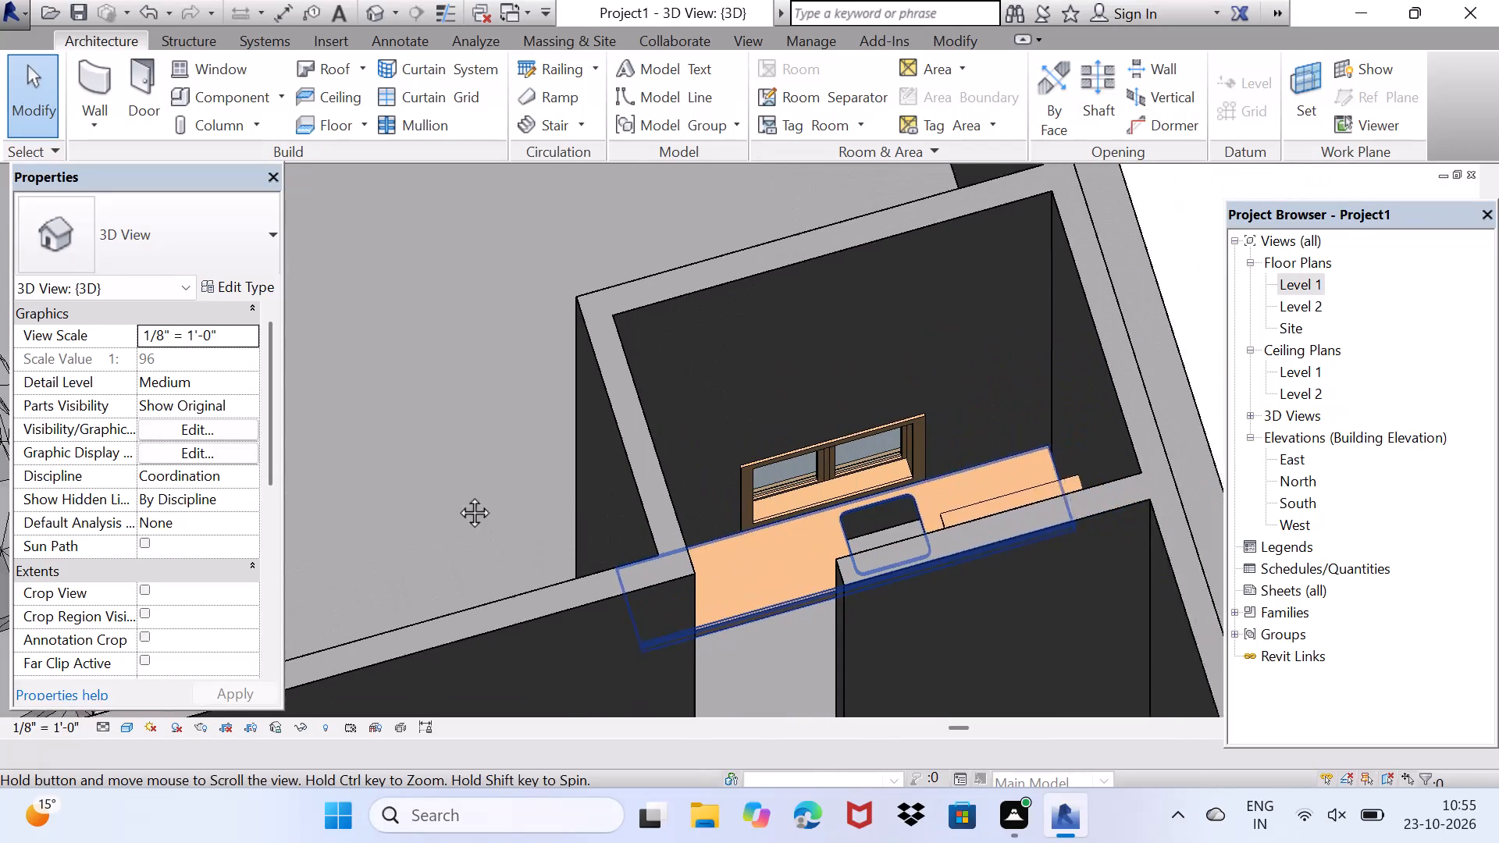
pyautogui.keyDown('shift'); pyautogui.moveTo(457, 495); pyautogui.dragTo(331, 468, button='middle'); pyautogui.keyUp('shift')
pyautogui.moveTo(508, 571); pyautogui.dragTo(582, 545, button='middle')
pyautogui.scroll(6, 415, 475)
pyautogui.moveTo(393, 472); pyautogui.dragTo(403, 468, button='middle')
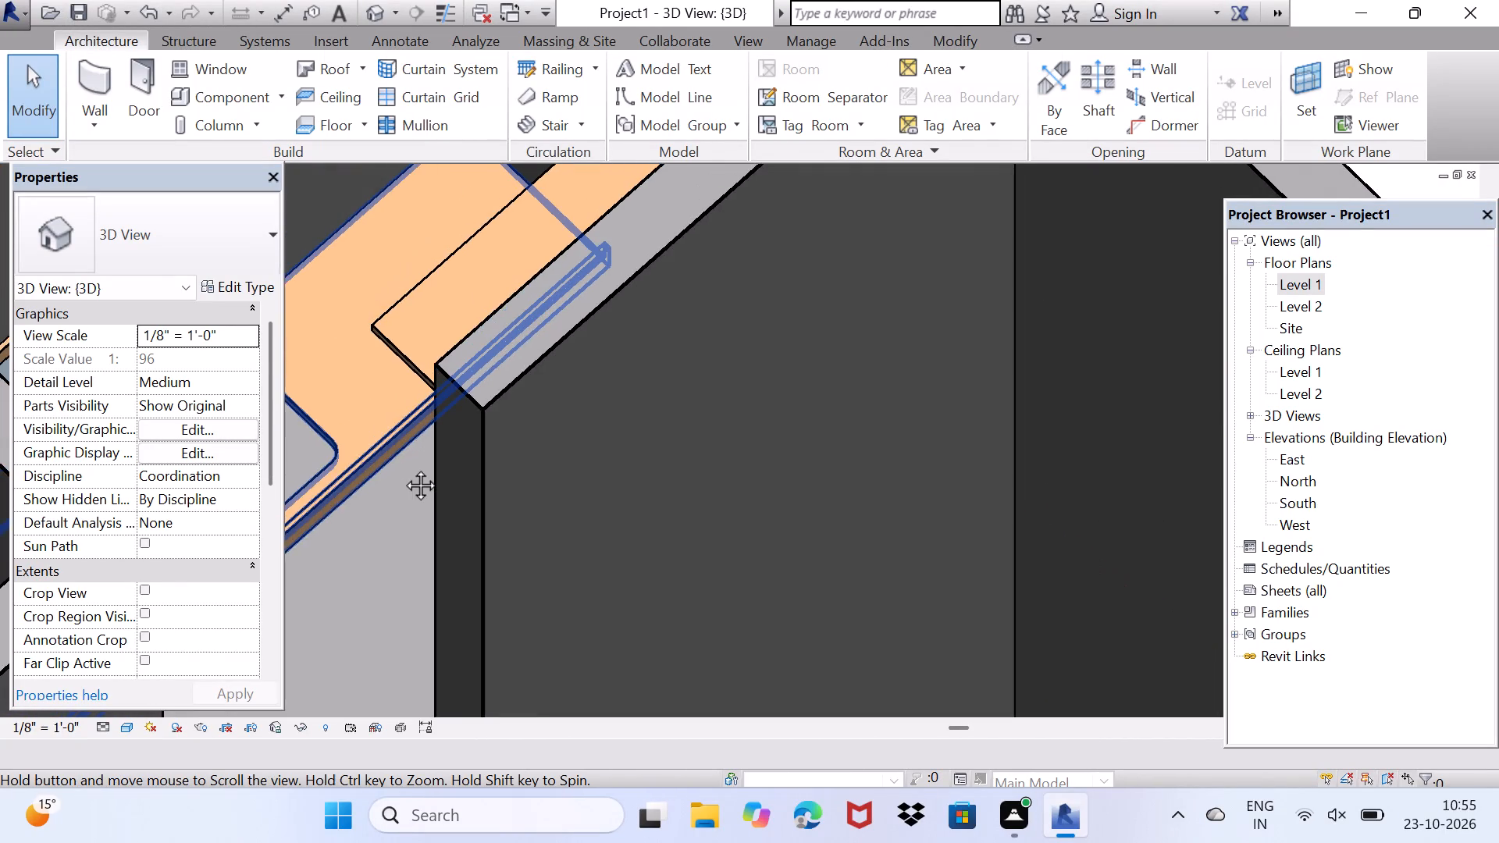
pyautogui.moveTo(403, 468); pyautogui.dragTo(938, 632, button='middle')
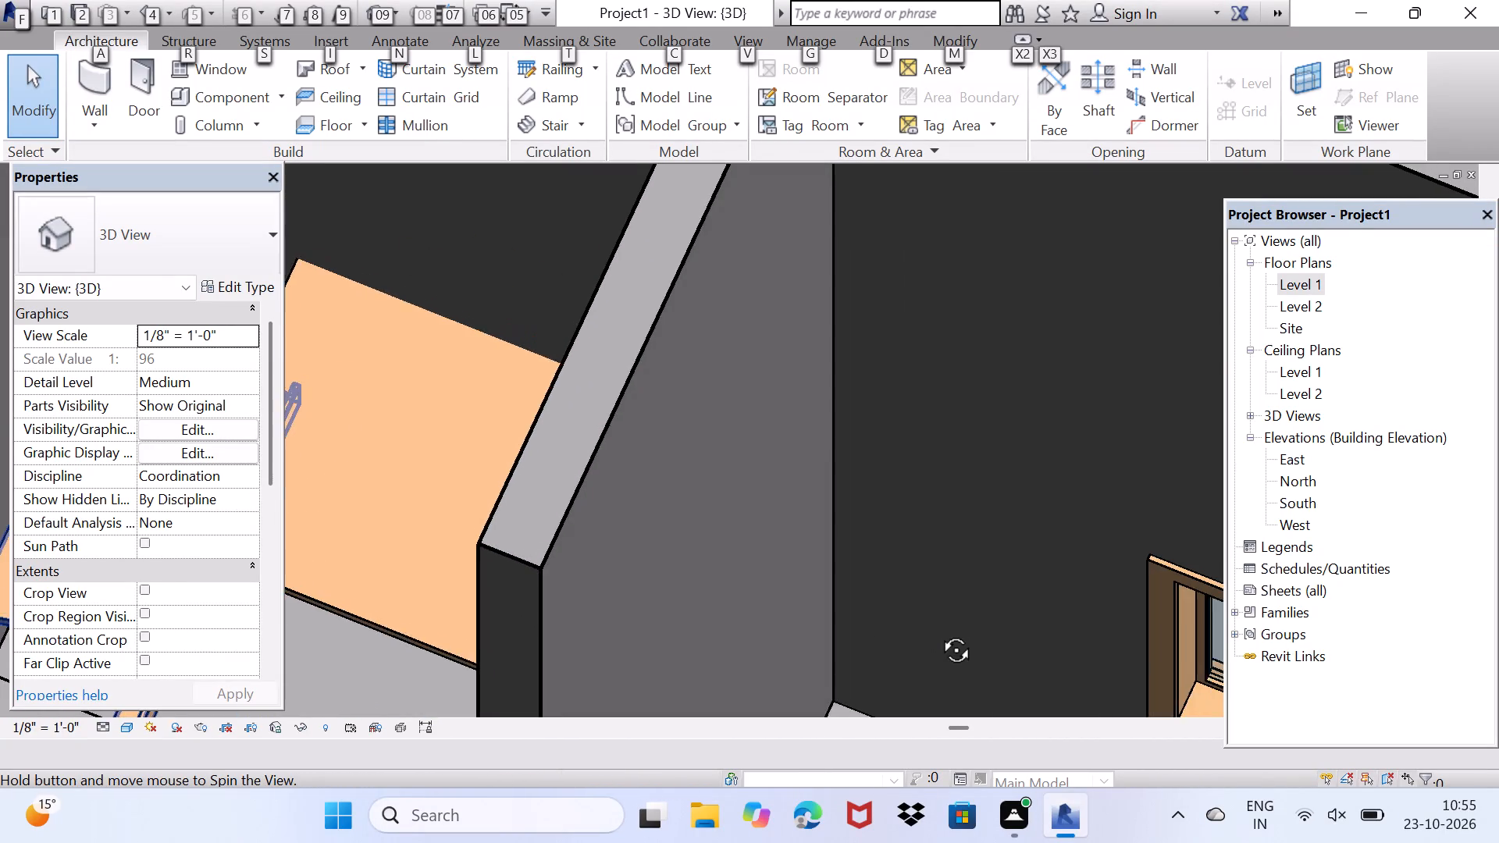
pyautogui.moveTo(938, 632); pyautogui.dragTo(907, 617, button='middle')
pyautogui.moveTo(347, 528); pyautogui.dragTo(434, 543, button='middle')
pyautogui.keyDown('alt'); pyautogui.moveTo(434, 543); pyautogui.dragTo(1182, 399, button='middle'); pyautogui.keyUp('alt')
pyautogui.moveTo(534, 578); pyautogui.dragTo(632, 535, button='middle')
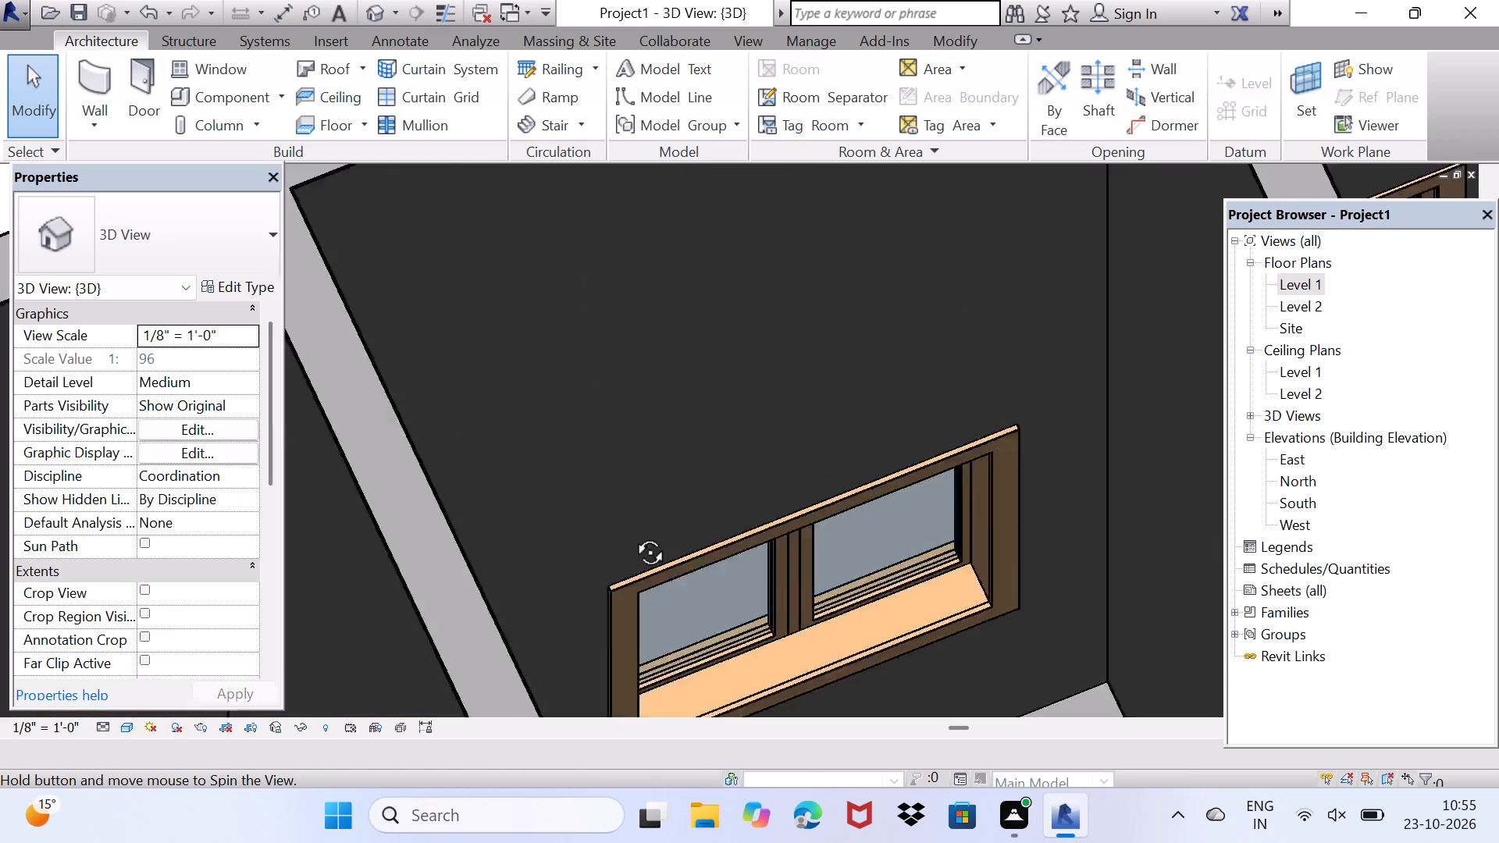
pyautogui.moveTo(632, 535); pyautogui.dragTo(892, 507, button='middle')
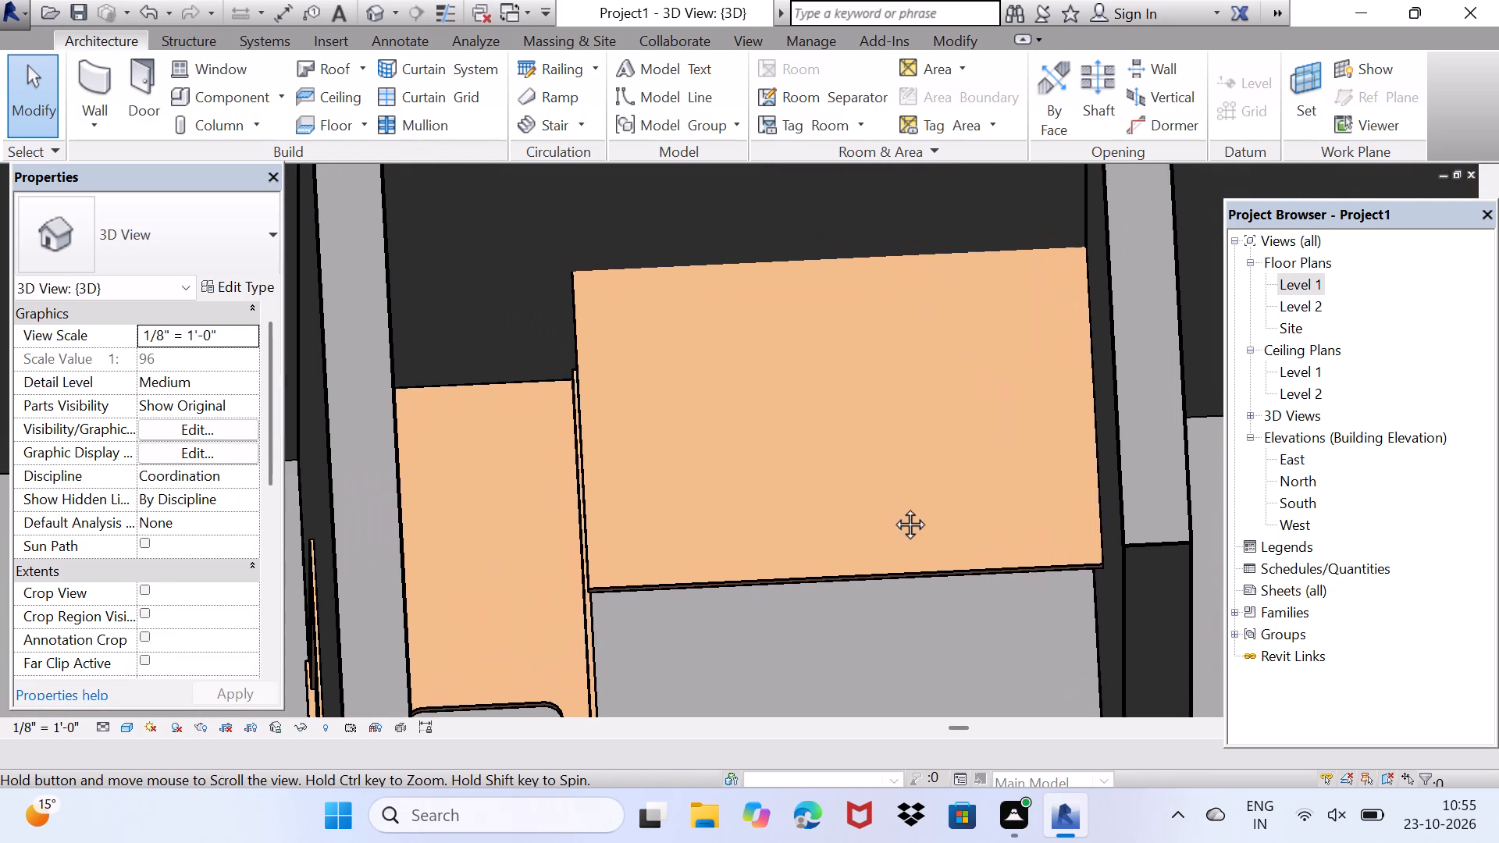
pyautogui.moveTo(892, 507); pyautogui.dragTo(893, 507, button='middle')
# Nudge the Counter Top-Island 48" Depth in the kitchen so its front corner sits against the sink counter's edge.
pyautogui.click(628, 588)
pyautogui.scroll(7, 597, 593)
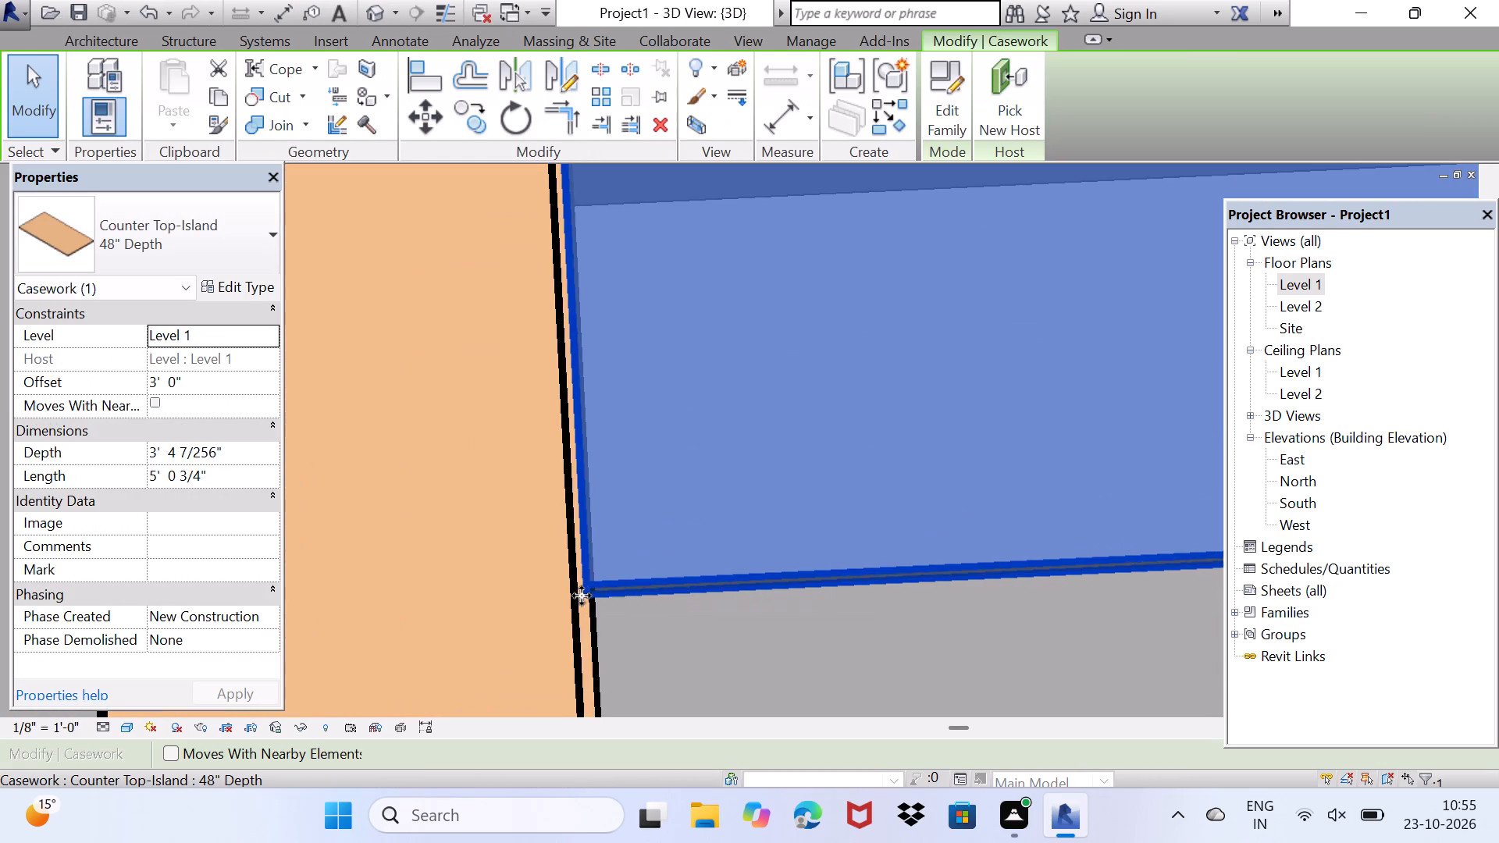
pyautogui.click(582, 595)
pyautogui.moveTo(591, 589); pyautogui.dragTo(604, 606)
pyautogui.moveTo(604, 606); pyautogui.dragTo(602, 618)
pyautogui.moveTo(611, 645); pyautogui.dragTo(519, 553, button='middle')
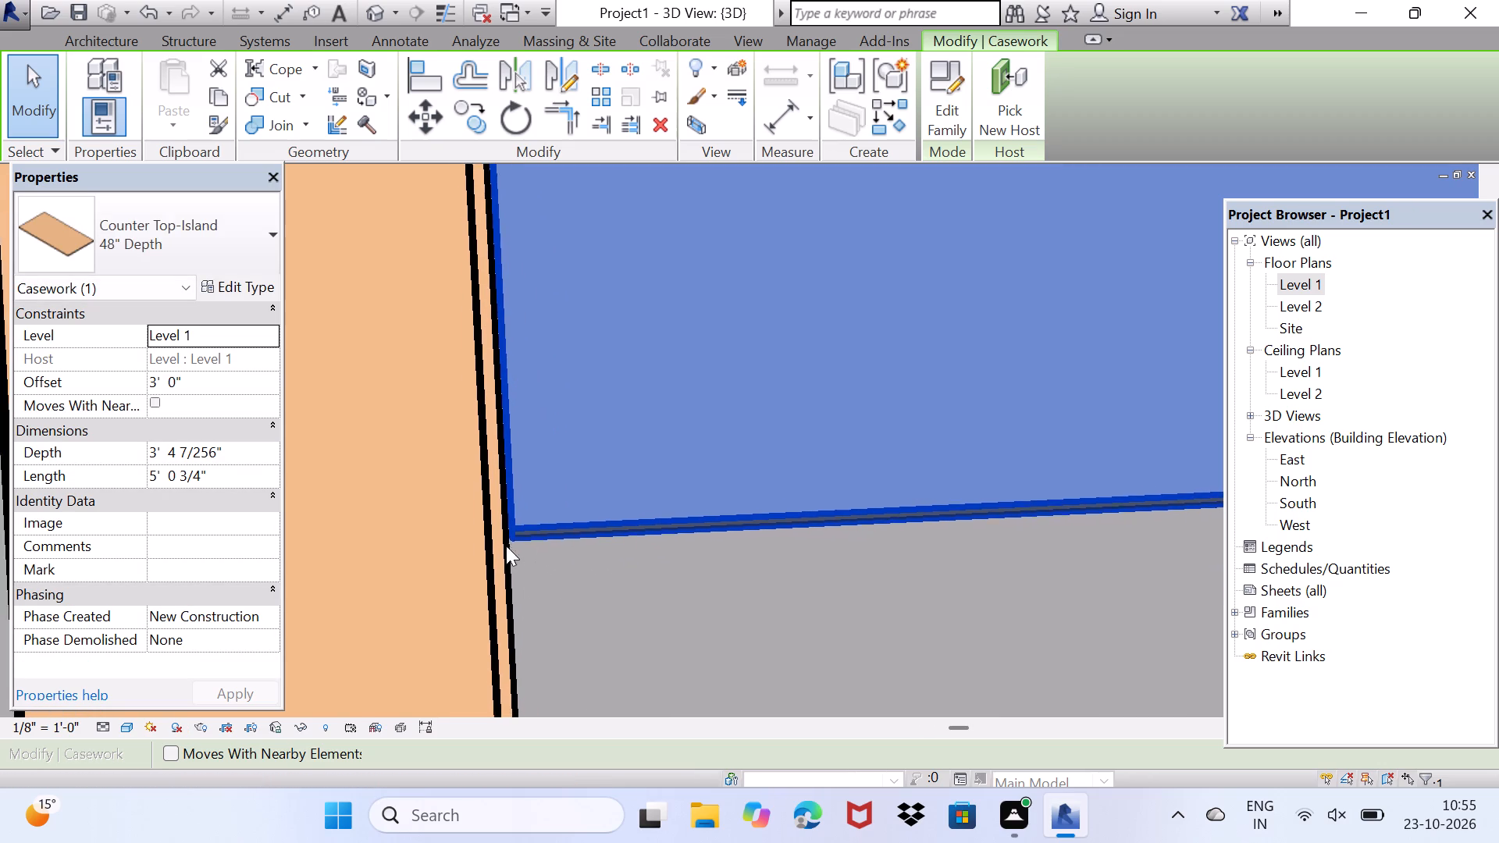
pyautogui.moveTo(506, 532); pyautogui.dragTo(511, 558)
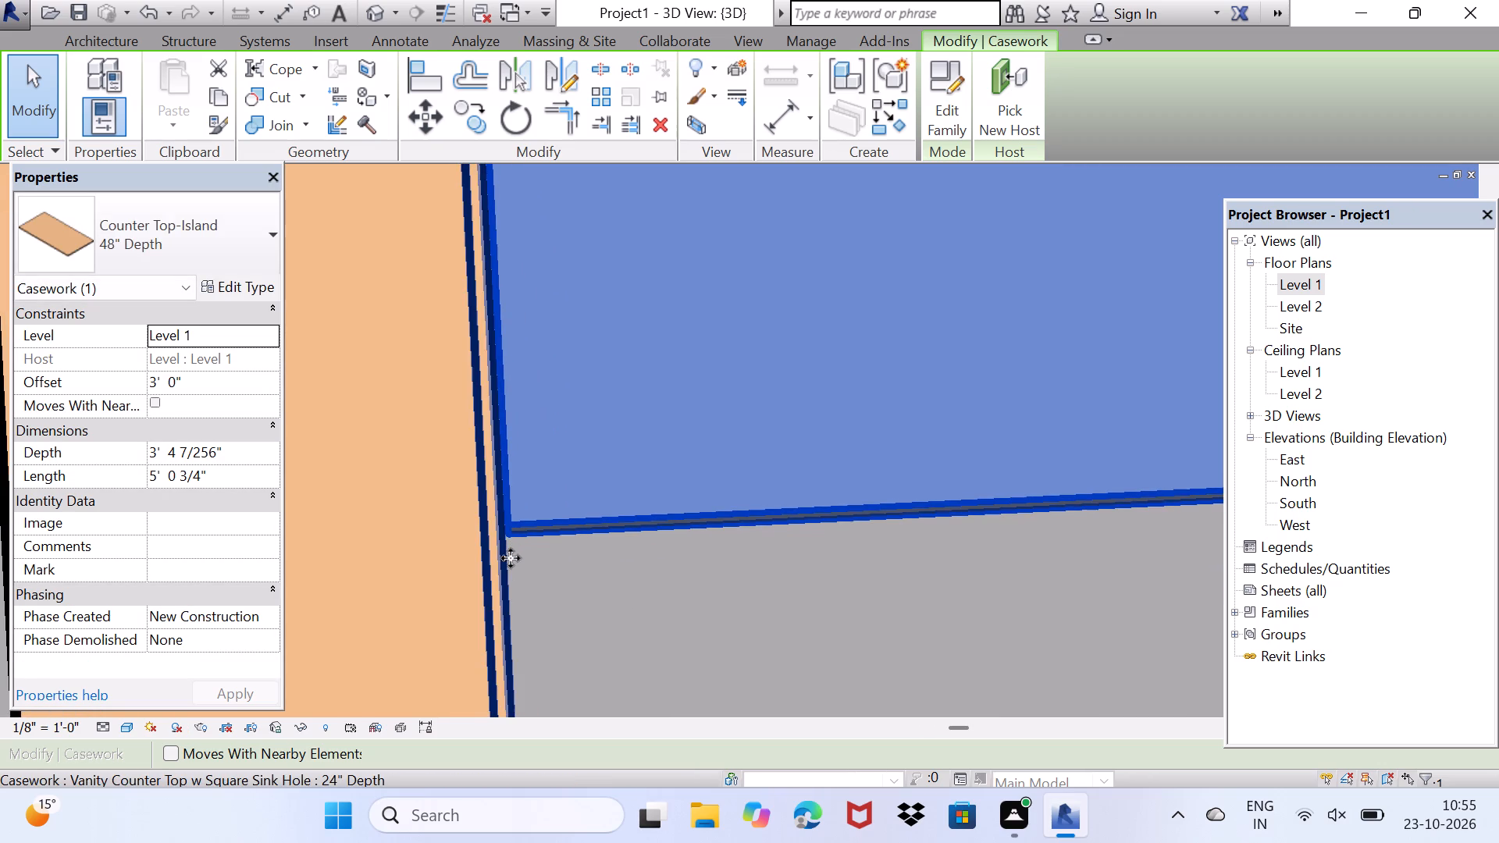
pyautogui.scroll(13, 511, 558)
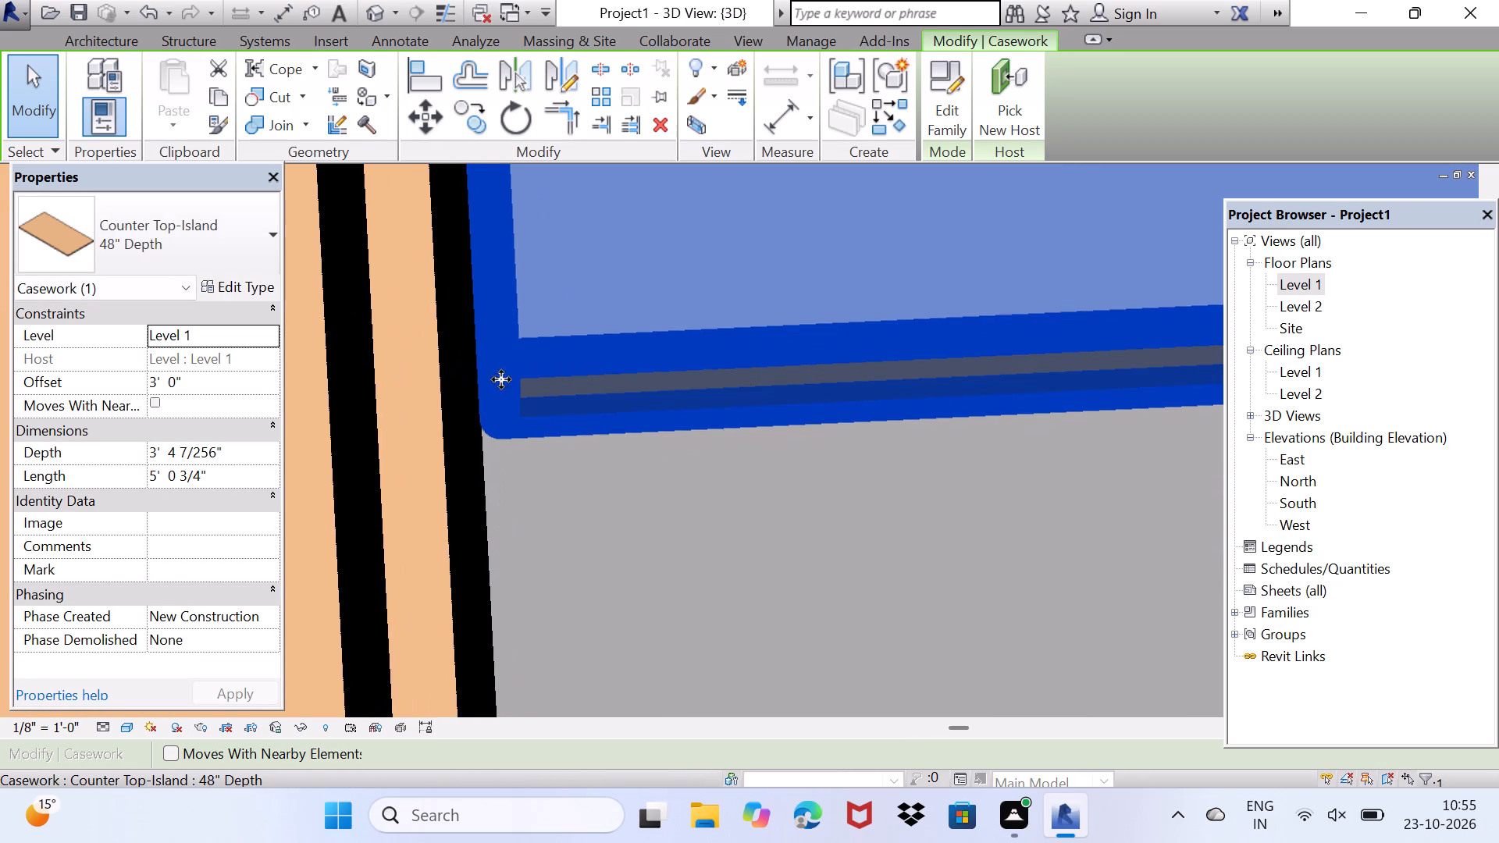
pyautogui.moveTo(506, 362); pyautogui.dragTo(493, 415)
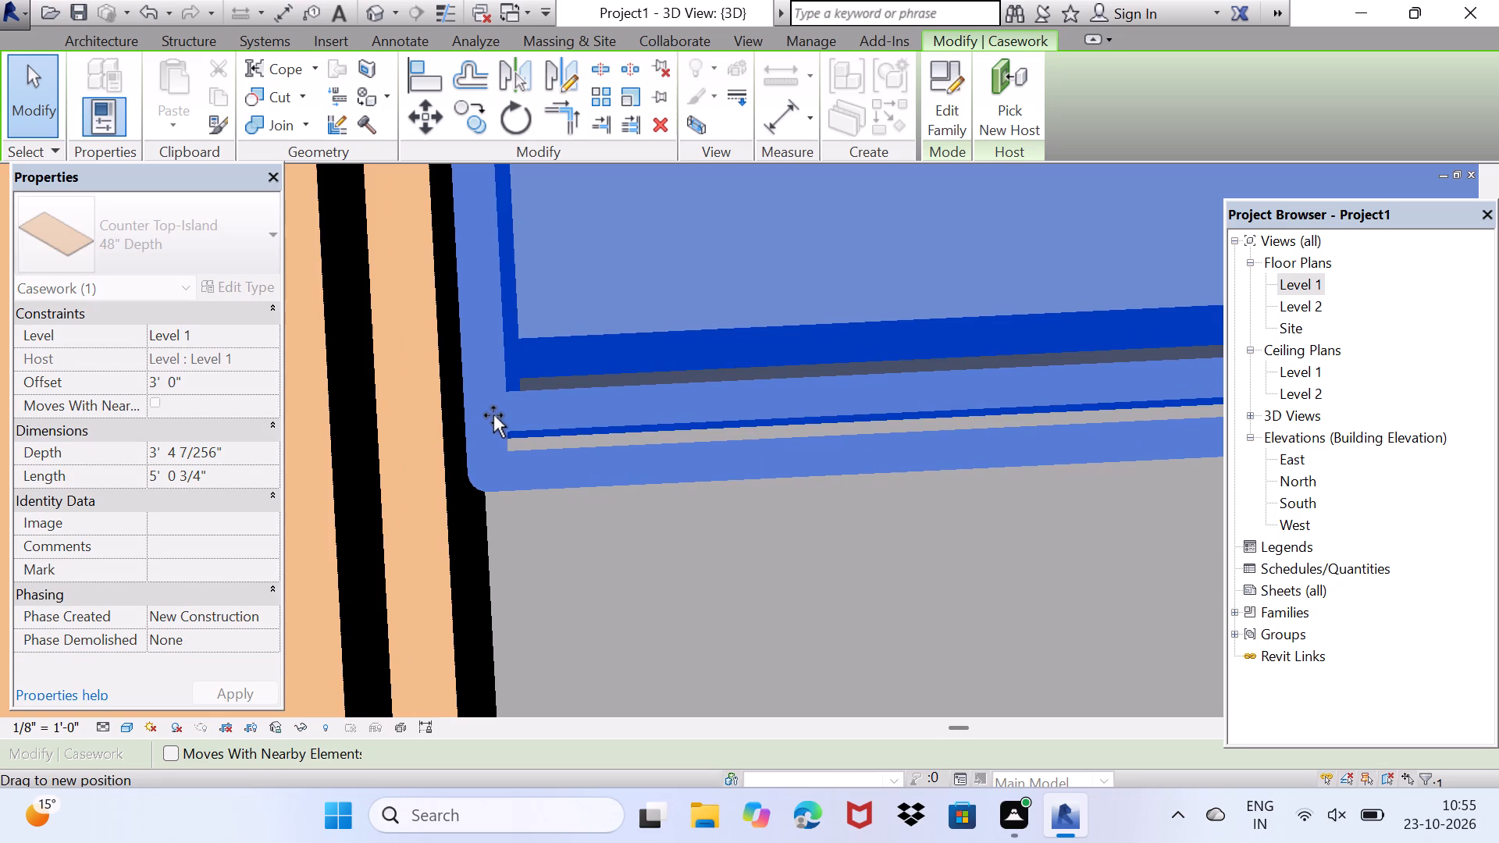
pyautogui.moveTo(493, 415); pyautogui.dragTo(504, 420)
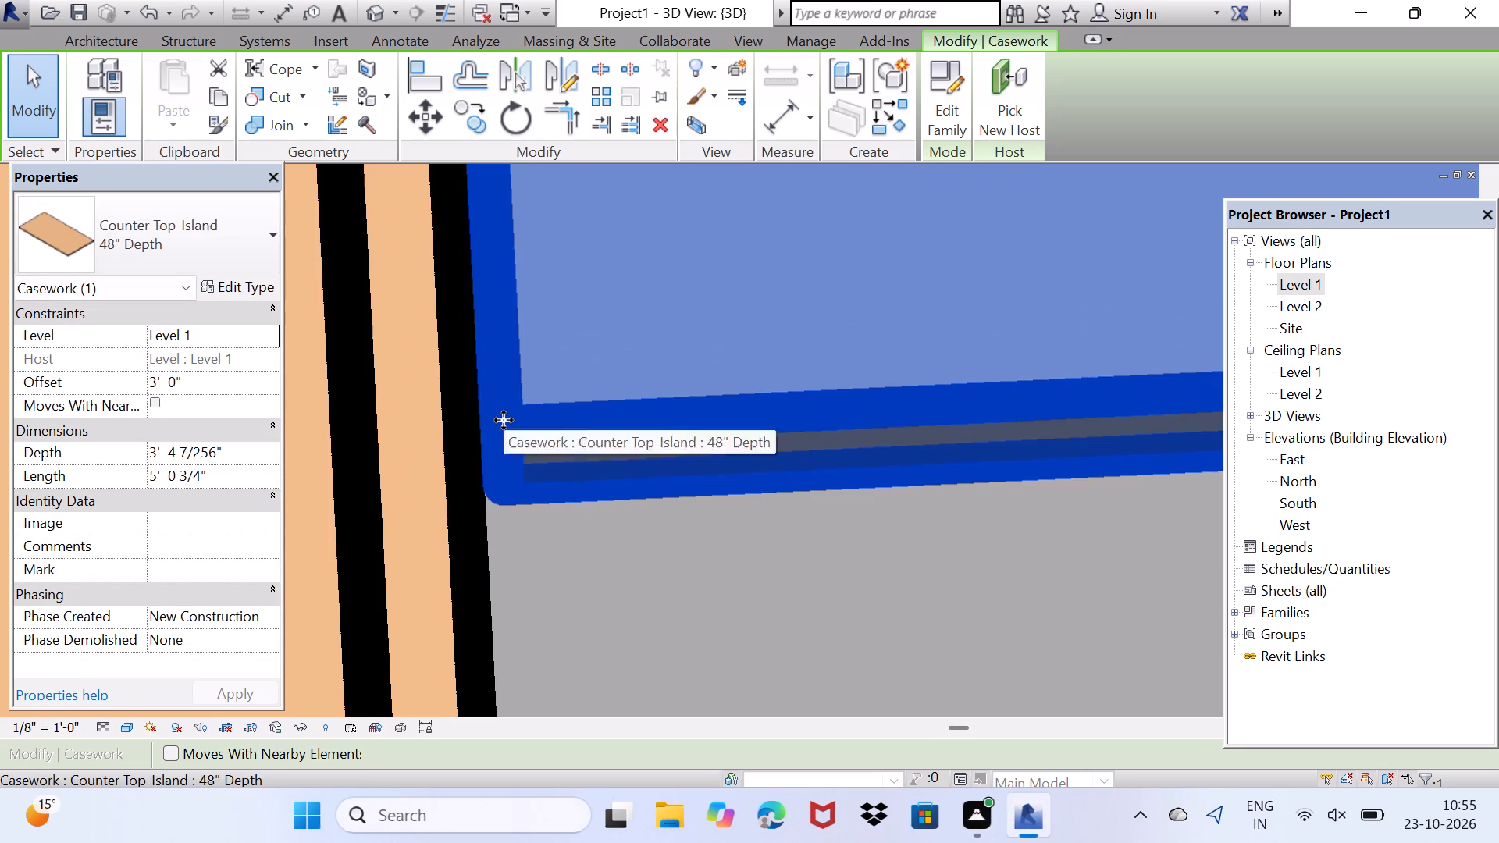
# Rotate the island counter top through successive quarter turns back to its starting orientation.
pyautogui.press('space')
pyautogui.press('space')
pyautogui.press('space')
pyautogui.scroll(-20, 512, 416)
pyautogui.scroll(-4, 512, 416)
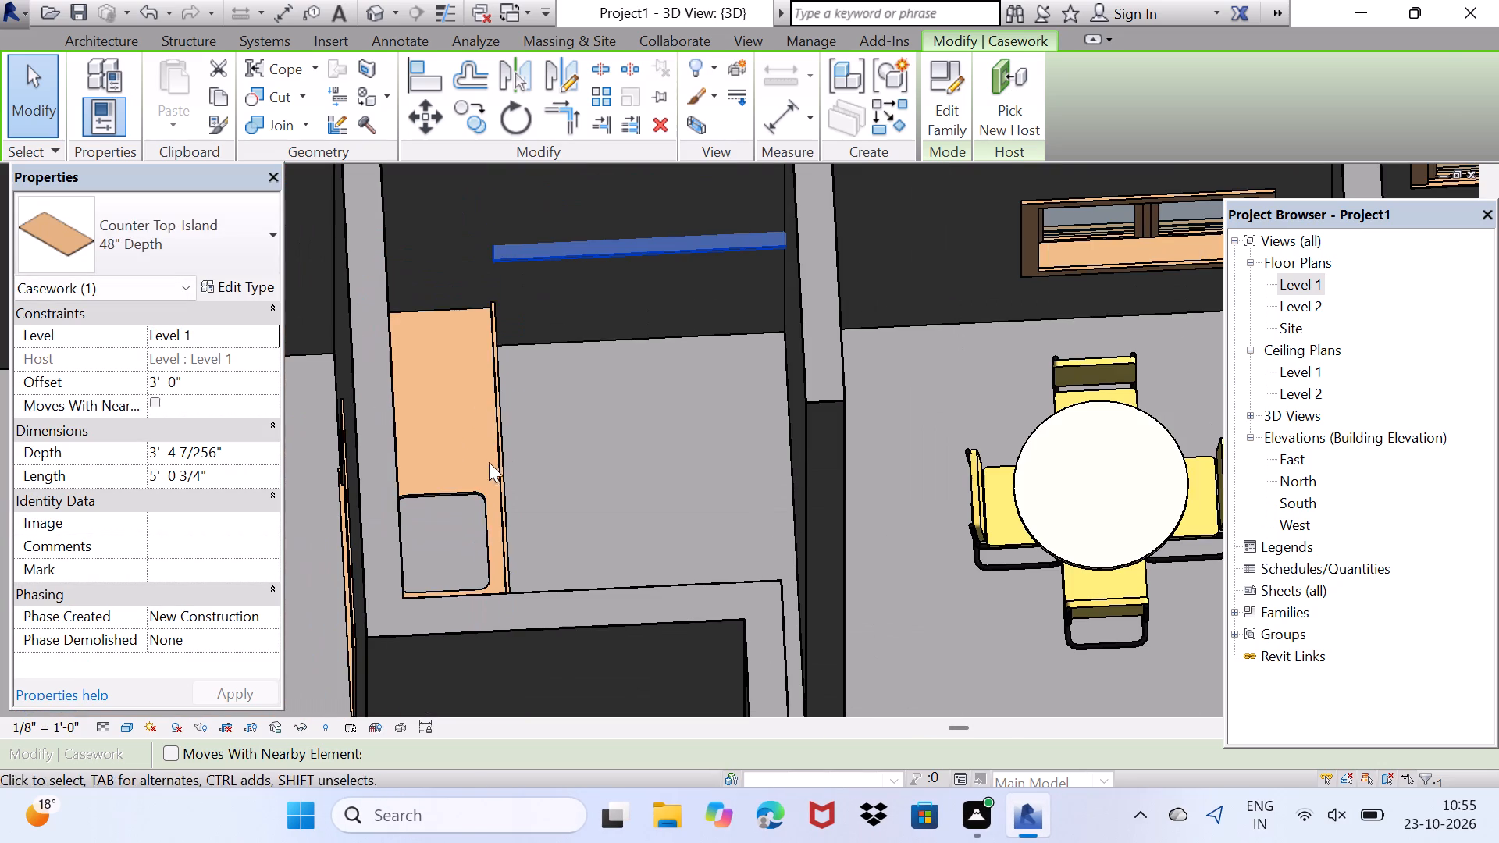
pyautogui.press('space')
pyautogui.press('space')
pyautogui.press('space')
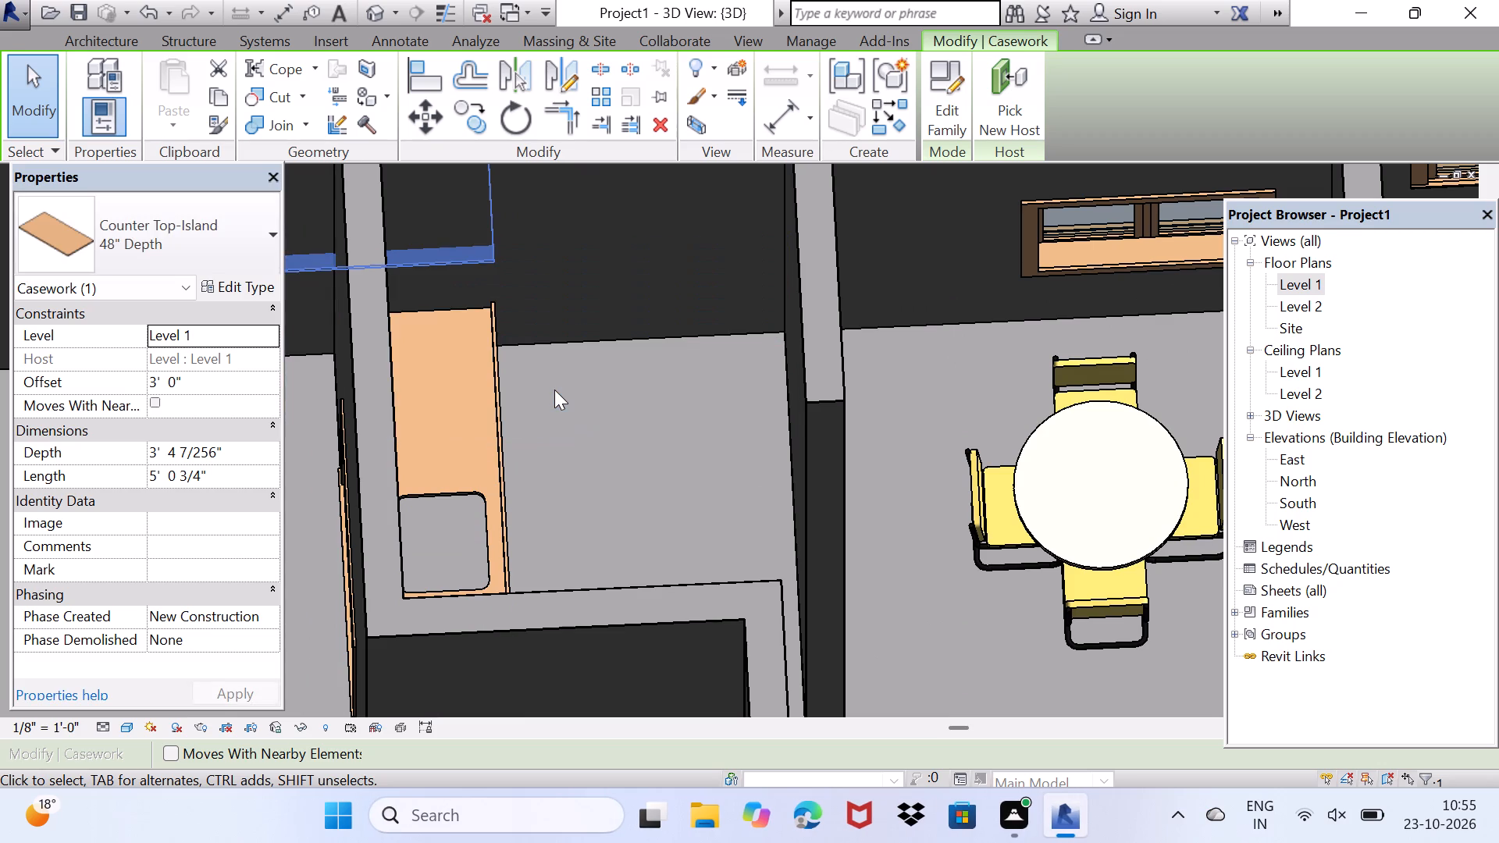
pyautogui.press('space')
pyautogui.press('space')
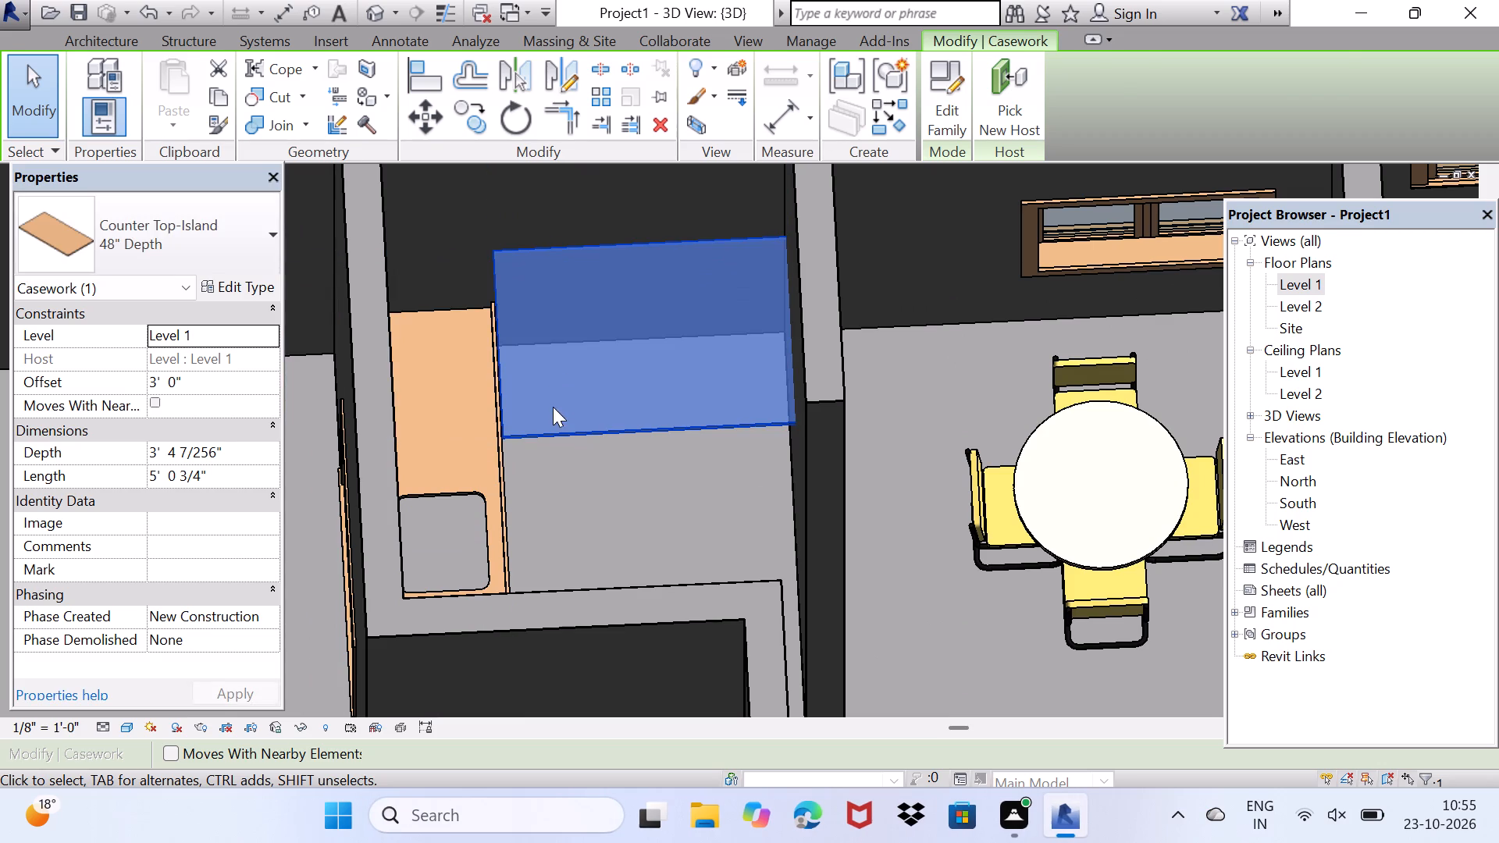
# Set the kitchen island counter top's offset to 2' 0".
pyautogui.press('Escape')
pyautogui.moveTo(581, 513); pyautogui.dragTo(575, 560, button='middle')
pyautogui.click(557, 434)
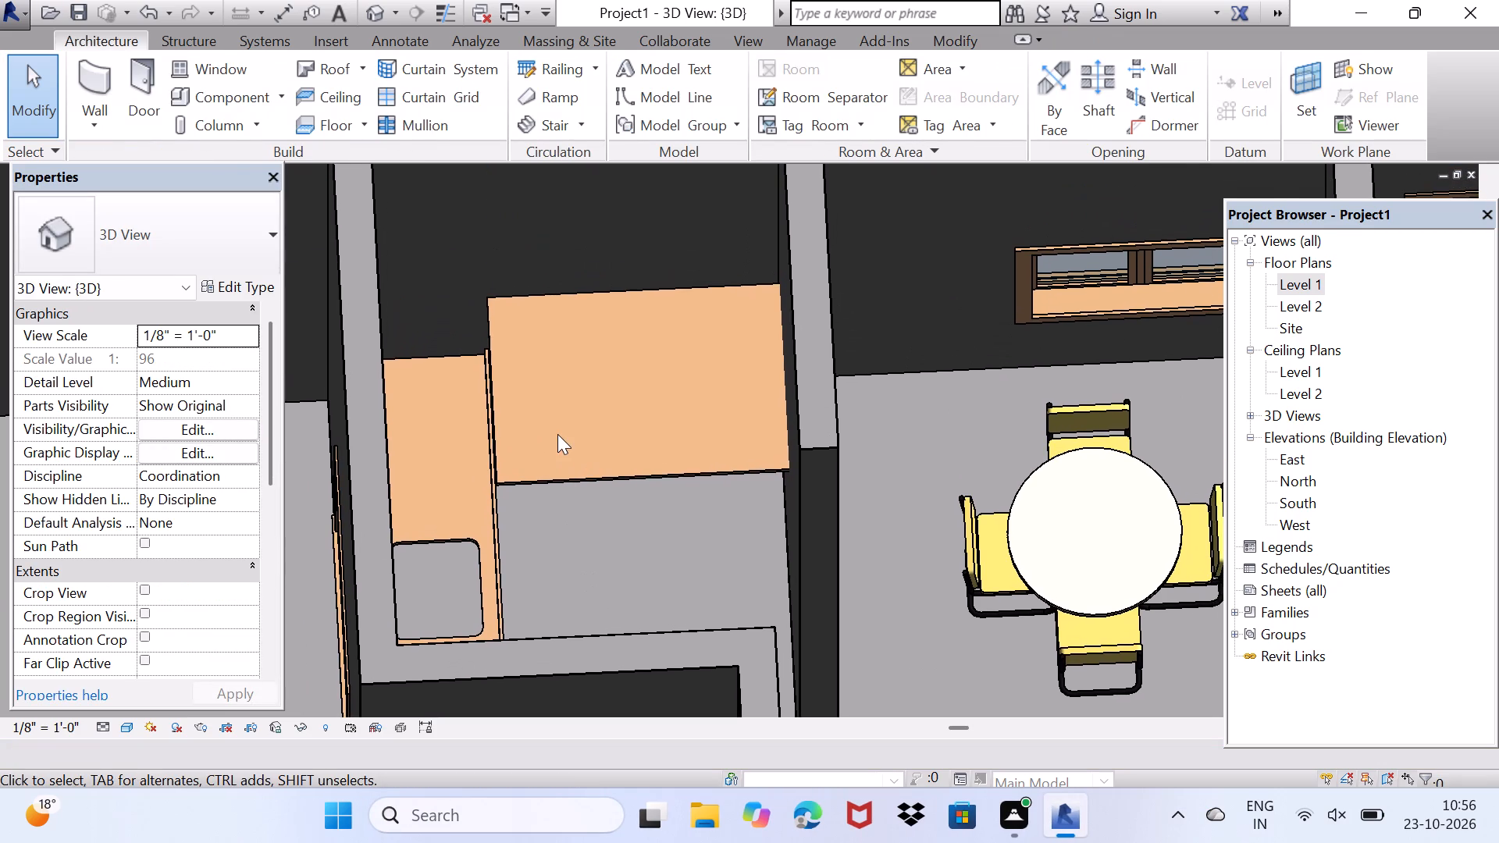
pyautogui.click(543, 475)
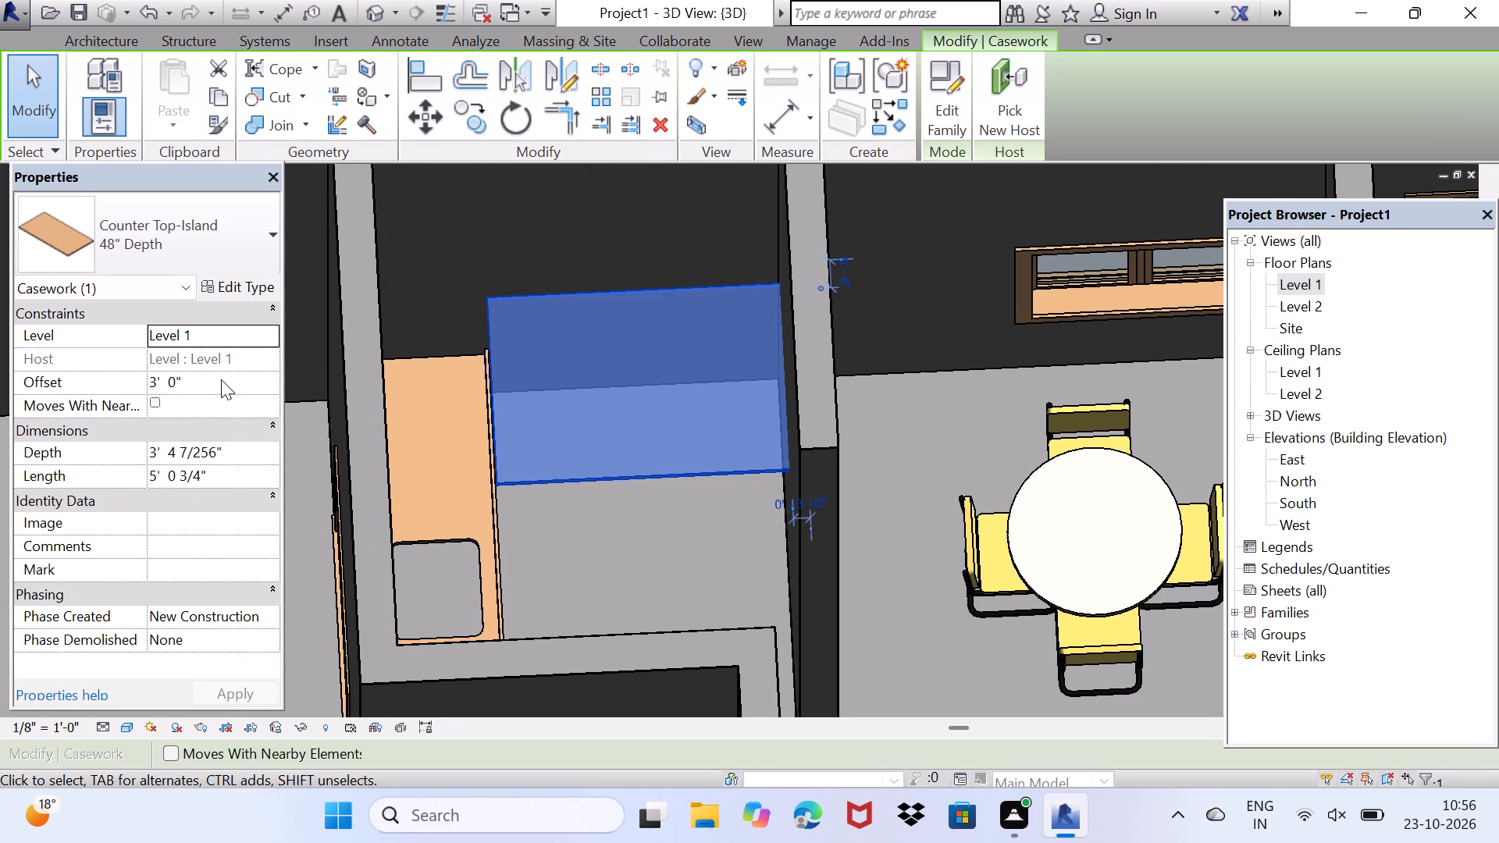
pyautogui.click(221, 379)
pyautogui.press('BackSpace')
pyautogui.press('BackSpace')
pyautogui.press('BackSpace')
pyautogui.write("2'")
pyautogui.press('Return')
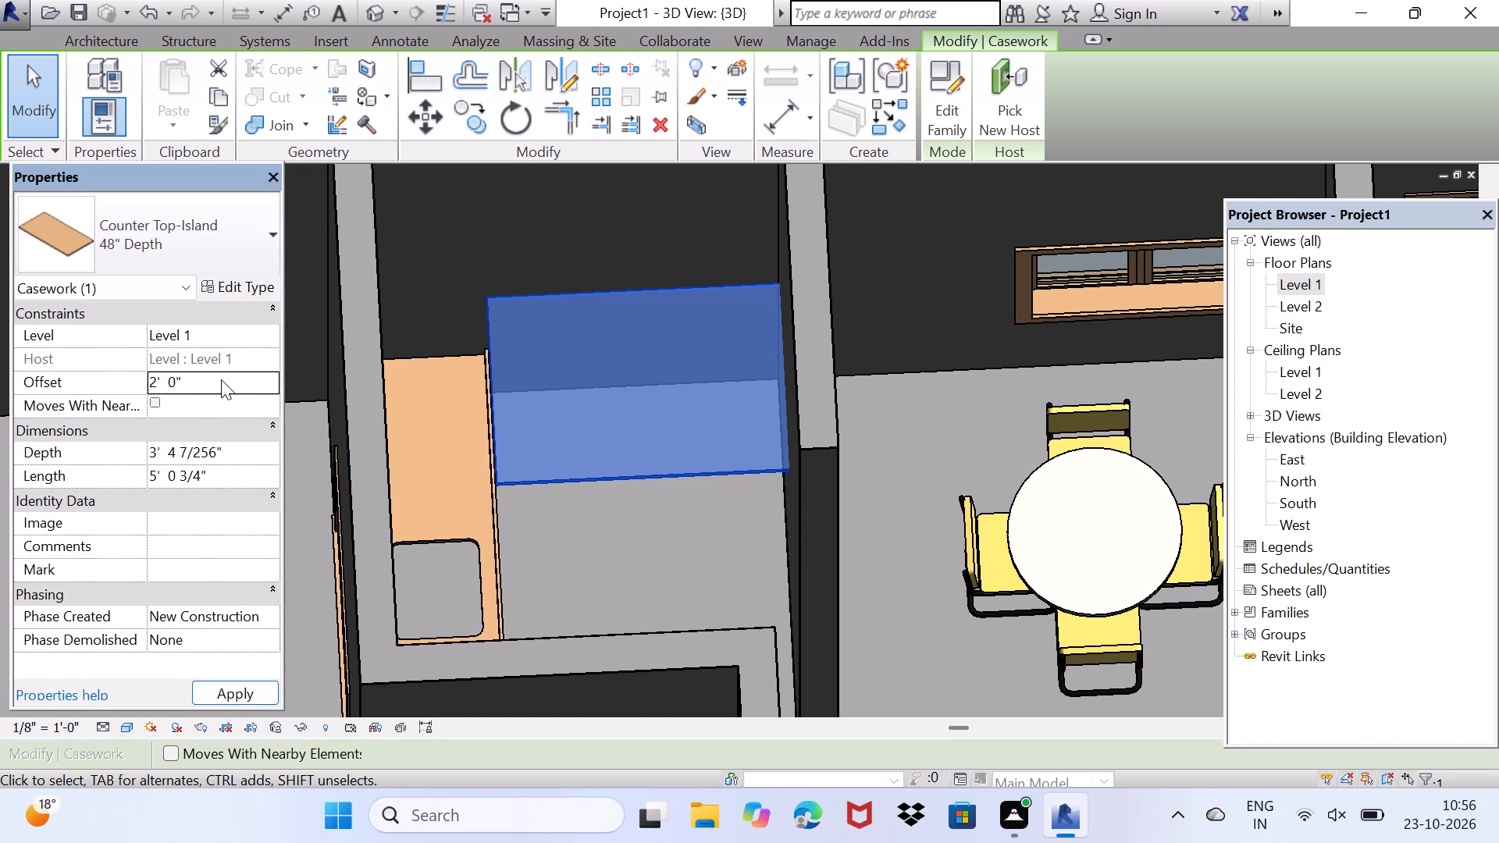
# Shift the sink counter top slightly toward the island counter top in the 3D view.
pyautogui.moveTo(508, 576); pyautogui.dragTo(523, 544)
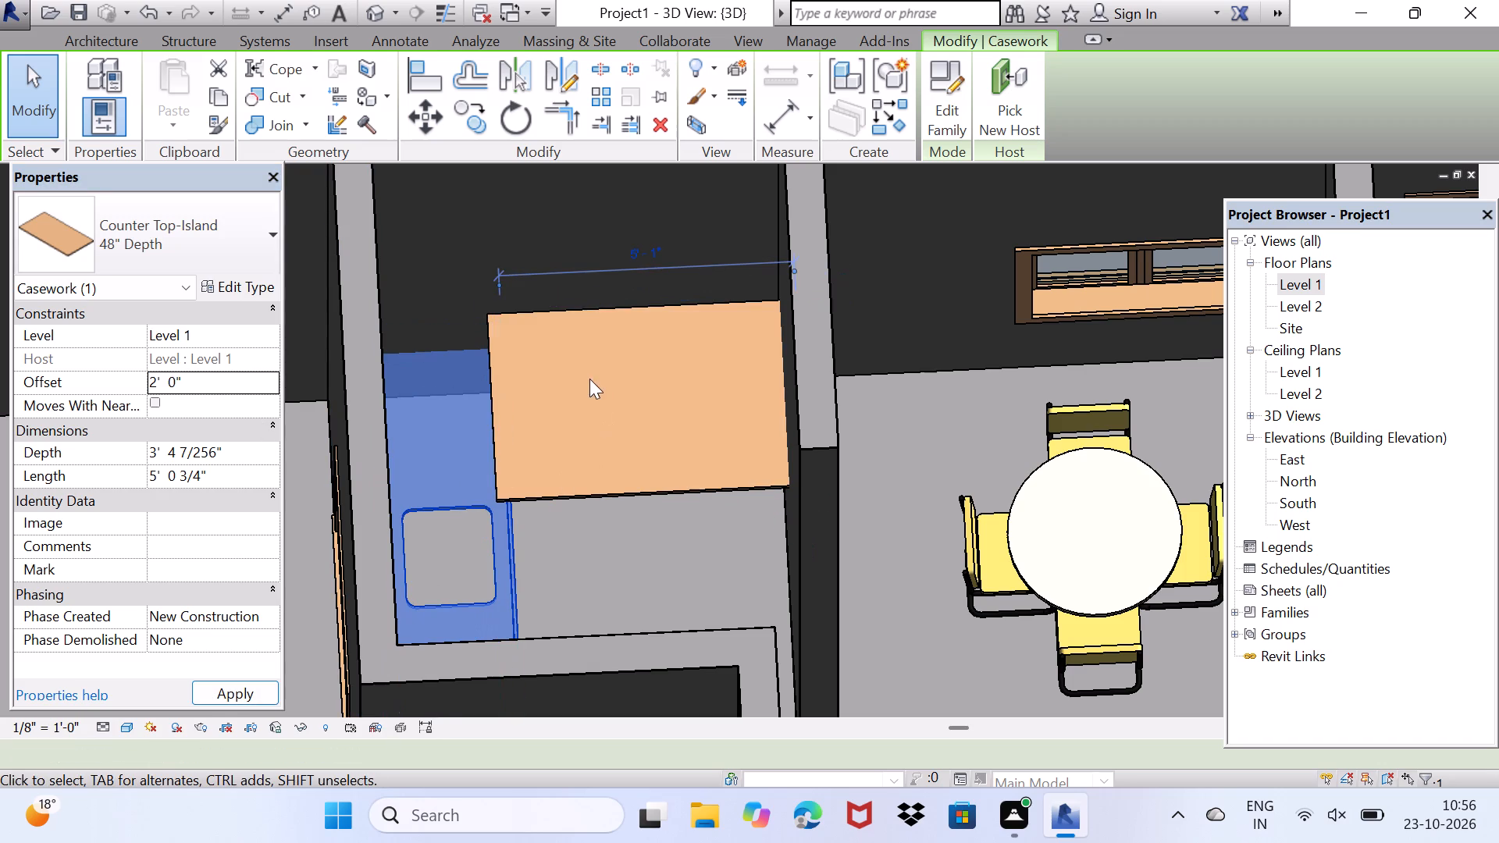
# Undo the sink counter top's shift toward the island and the preceding edits to the kitchen counter tops.
pyautogui.hotkey('ctrl', 'z')
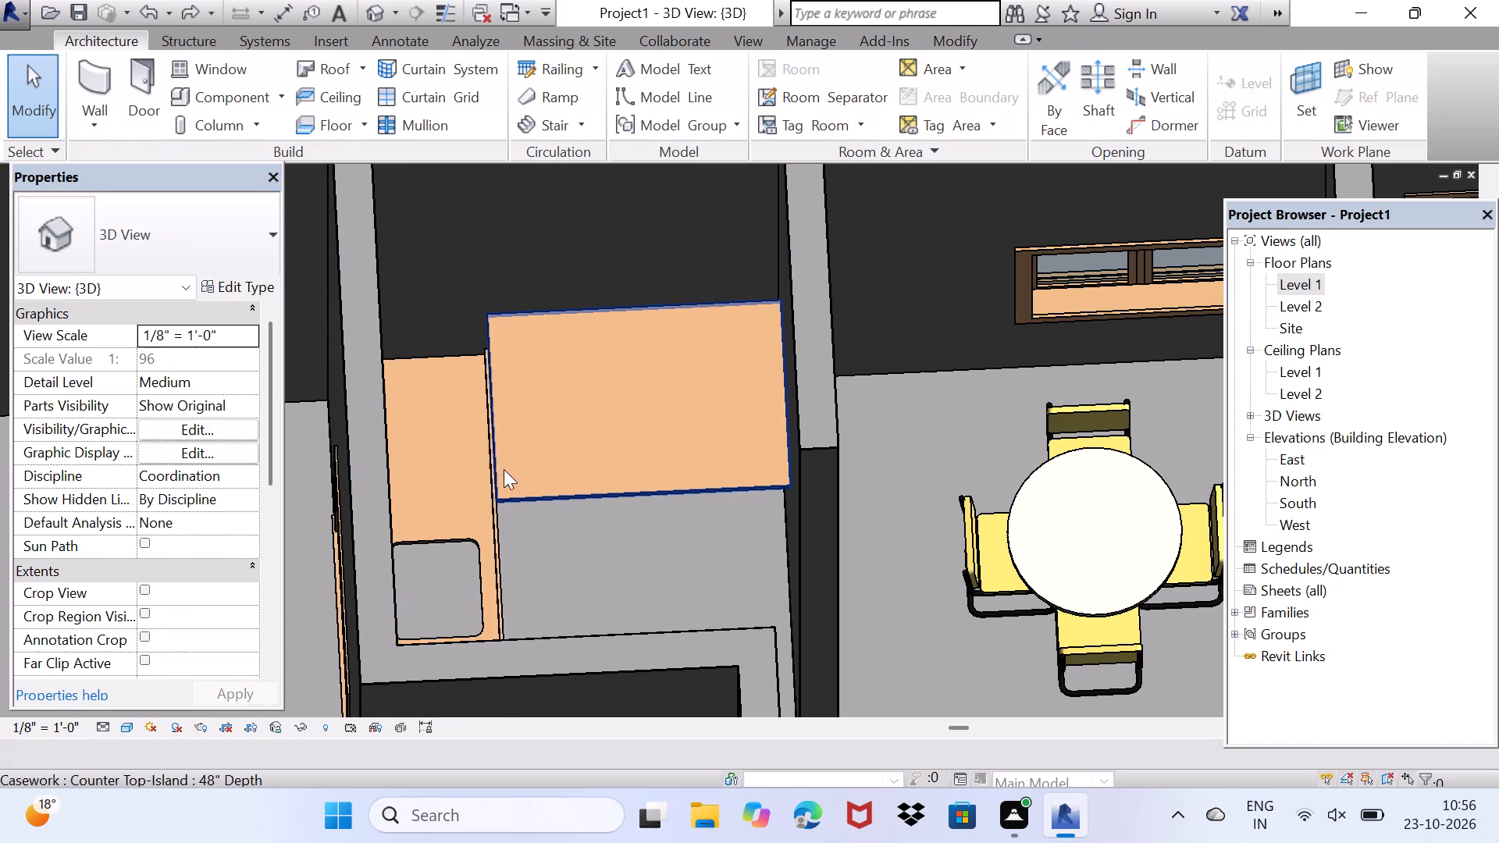
pyautogui.hotkey('ctrl', 'z')
pyautogui.hotkey('ctrl', 'z')
pyautogui.hotkey('ctrl', 'z')
pyautogui.hotkey('ctrl', 'z')
pyautogui.hotkey('ctrl', 'z')
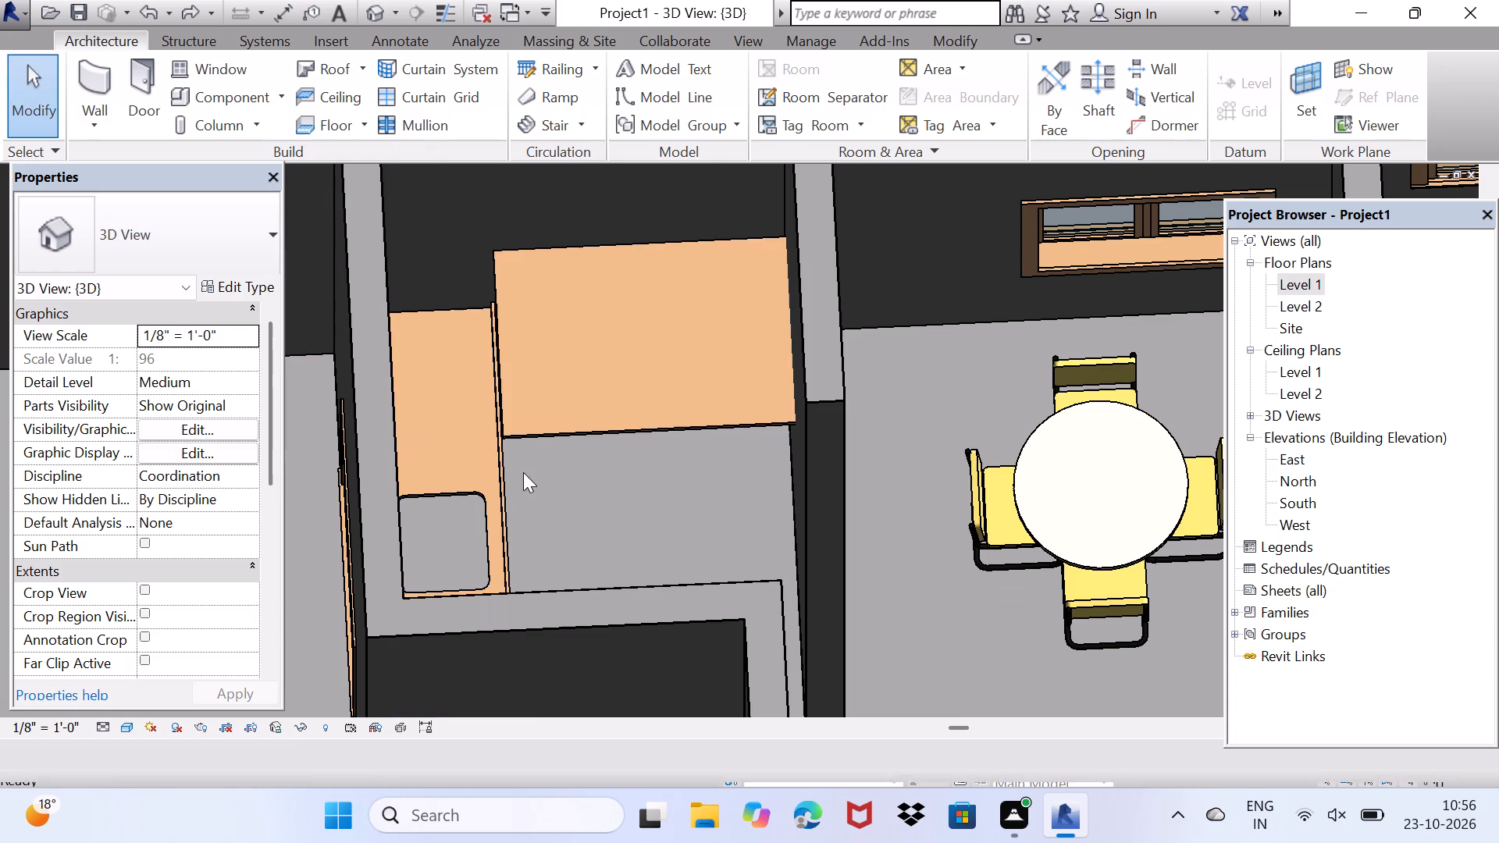
pyautogui.hotkey('ctrl', 'z')
pyautogui.hotkey('ctrl', 'z')
pyautogui.hotkey('ctrl', 'z')
pyautogui.keyDown('ctrl'); pyautogui.scroll(-1, 519, 435); pyautogui.keyUp('ctrl')
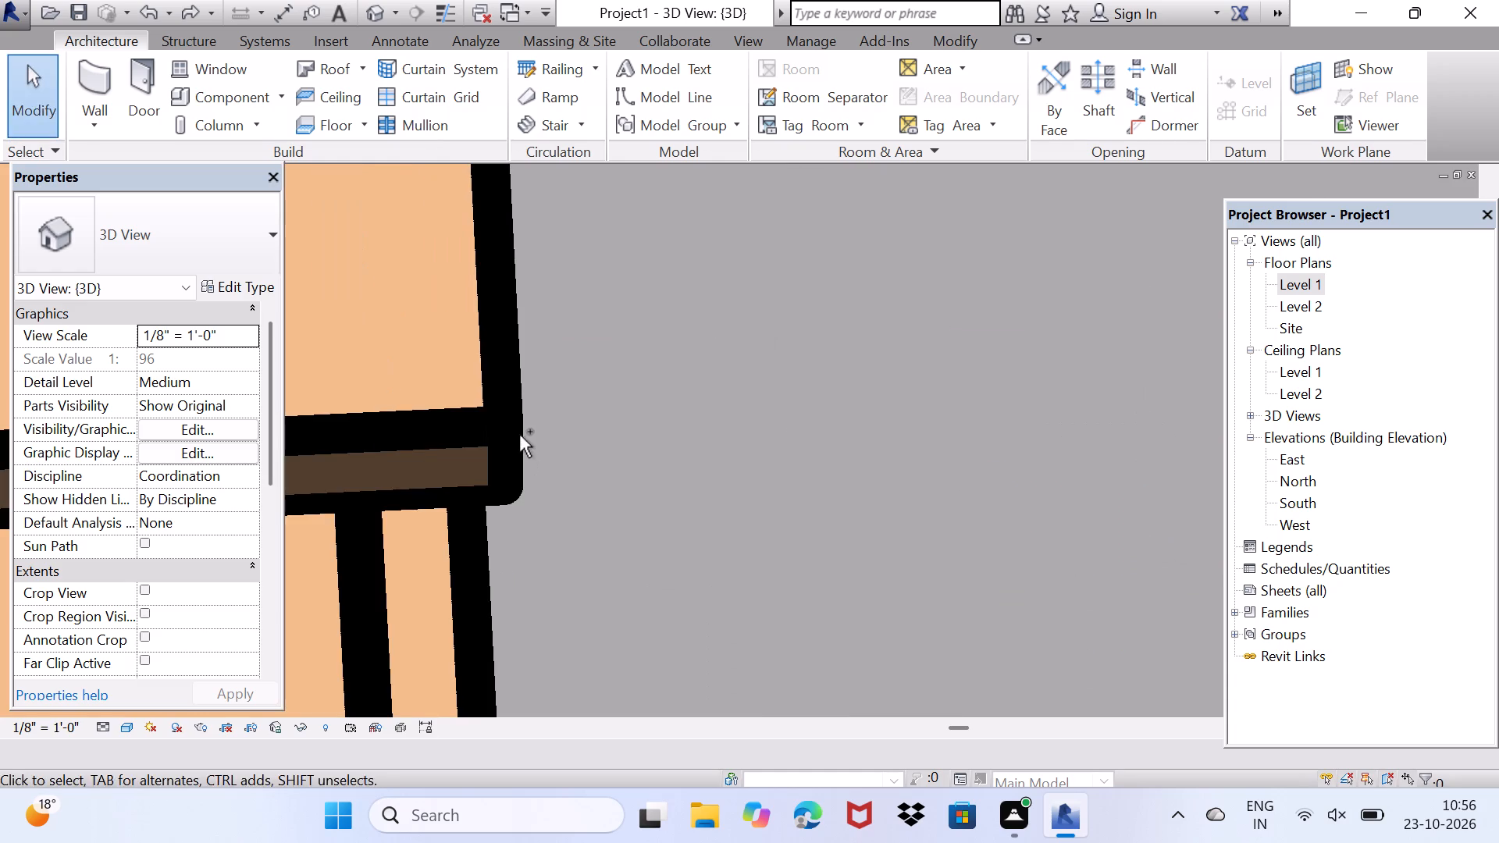
pyautogui.hotkey('ctrl', 'z')
pyautogui.keyDown('ctrl'); pyautogui.scroll(-20, 519, 435); pyautogui.keyUp('ctrl')
pyautogui.keyDown('ctrl'); pyautogui.scroll(-2, 519, 435); pyautogui.keyUp('ctrl')
pyautogui.middleClick(553, 437)
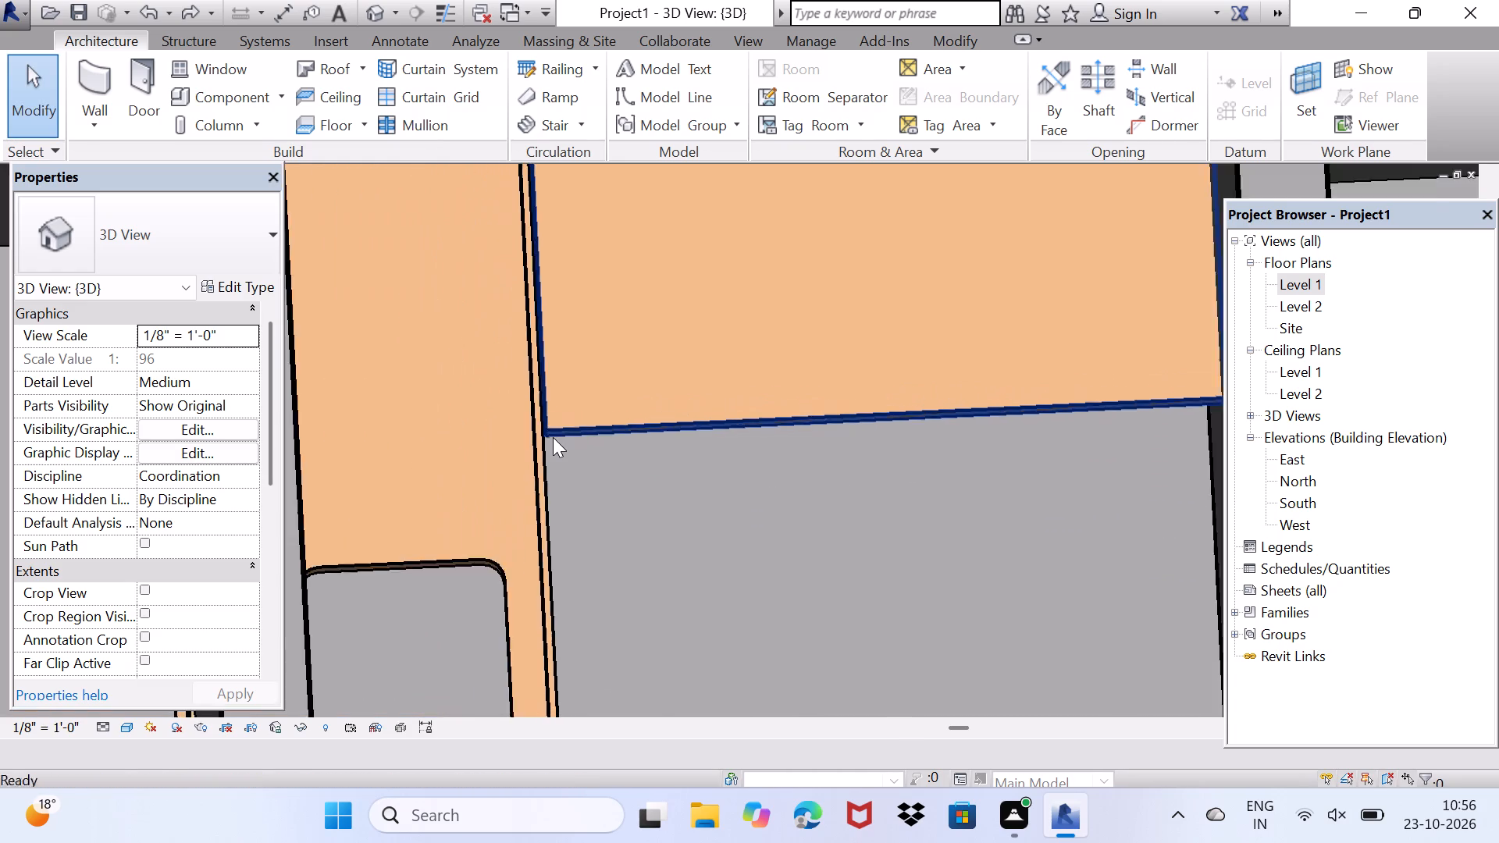
pyautogui.keyDown('ctrl'); pyautogui.scroll(-5, 553, 437); pyautogui.keyUp('ctrl')
pyautogui.middleClick(553, 437)
pyautogui.scroll(16, 616, 386)
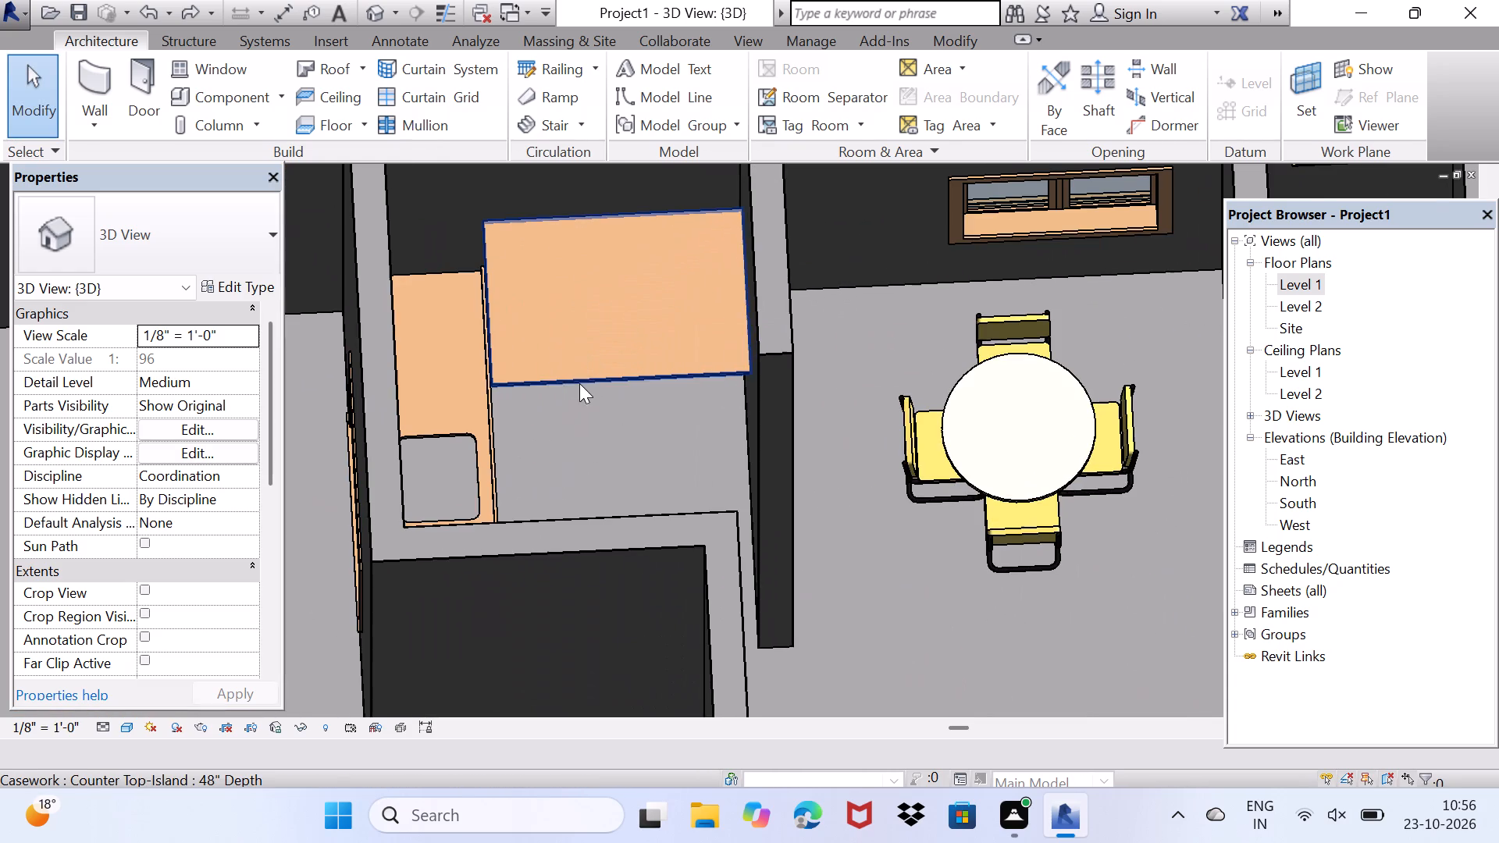
pyautogui.click(566, 385)
pyautogui.hotkey('ctrl', 'z')
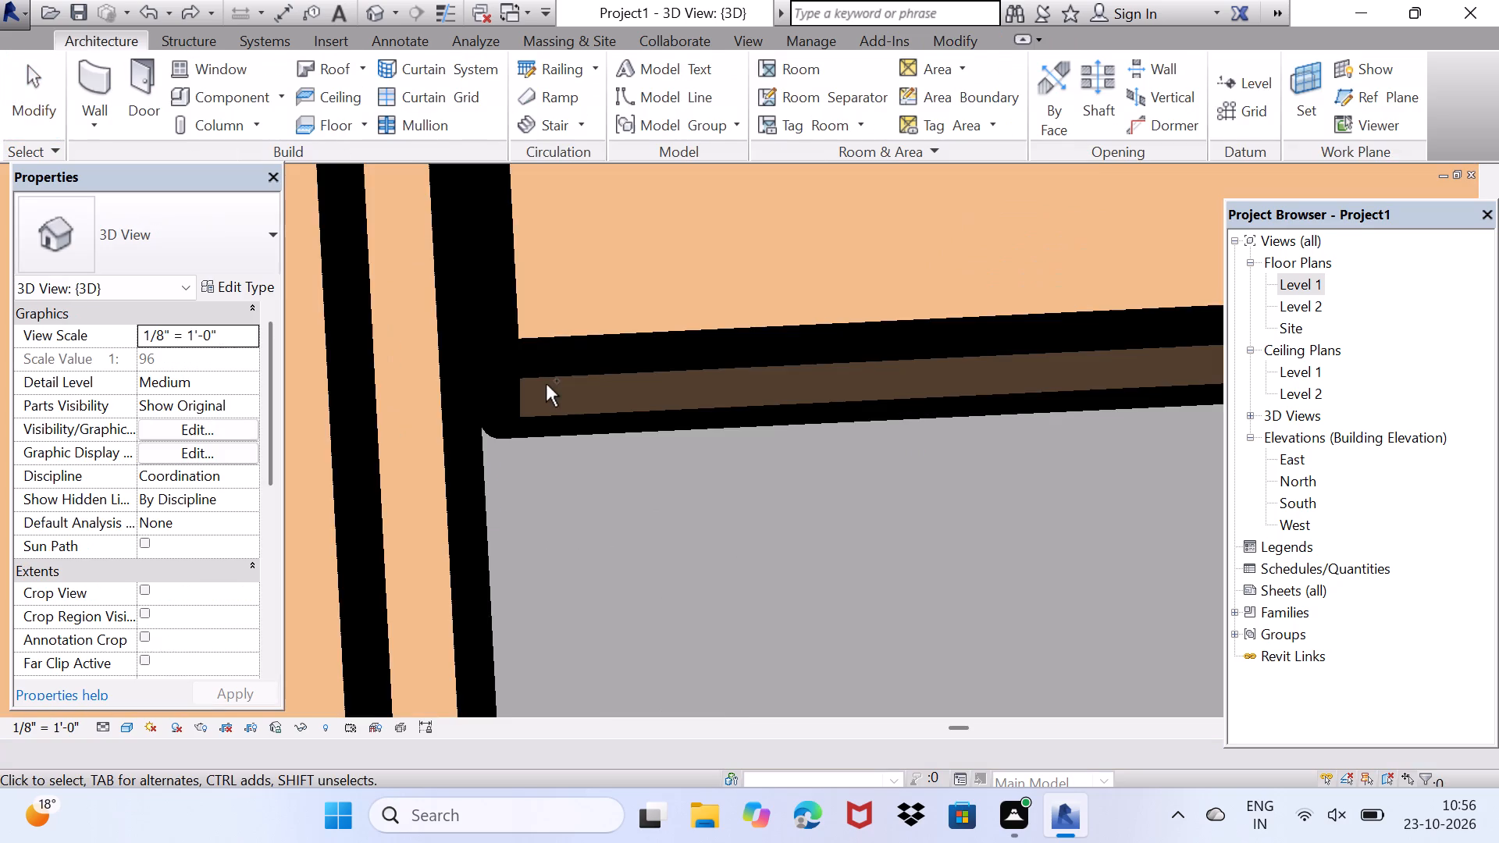
pyautogui.hotkey('ctrl', 'z')
# Select the kitchen island counter top along its edge beside the sink counter in the 3D view.
pyautogui.scroll(-8, 546, 384)
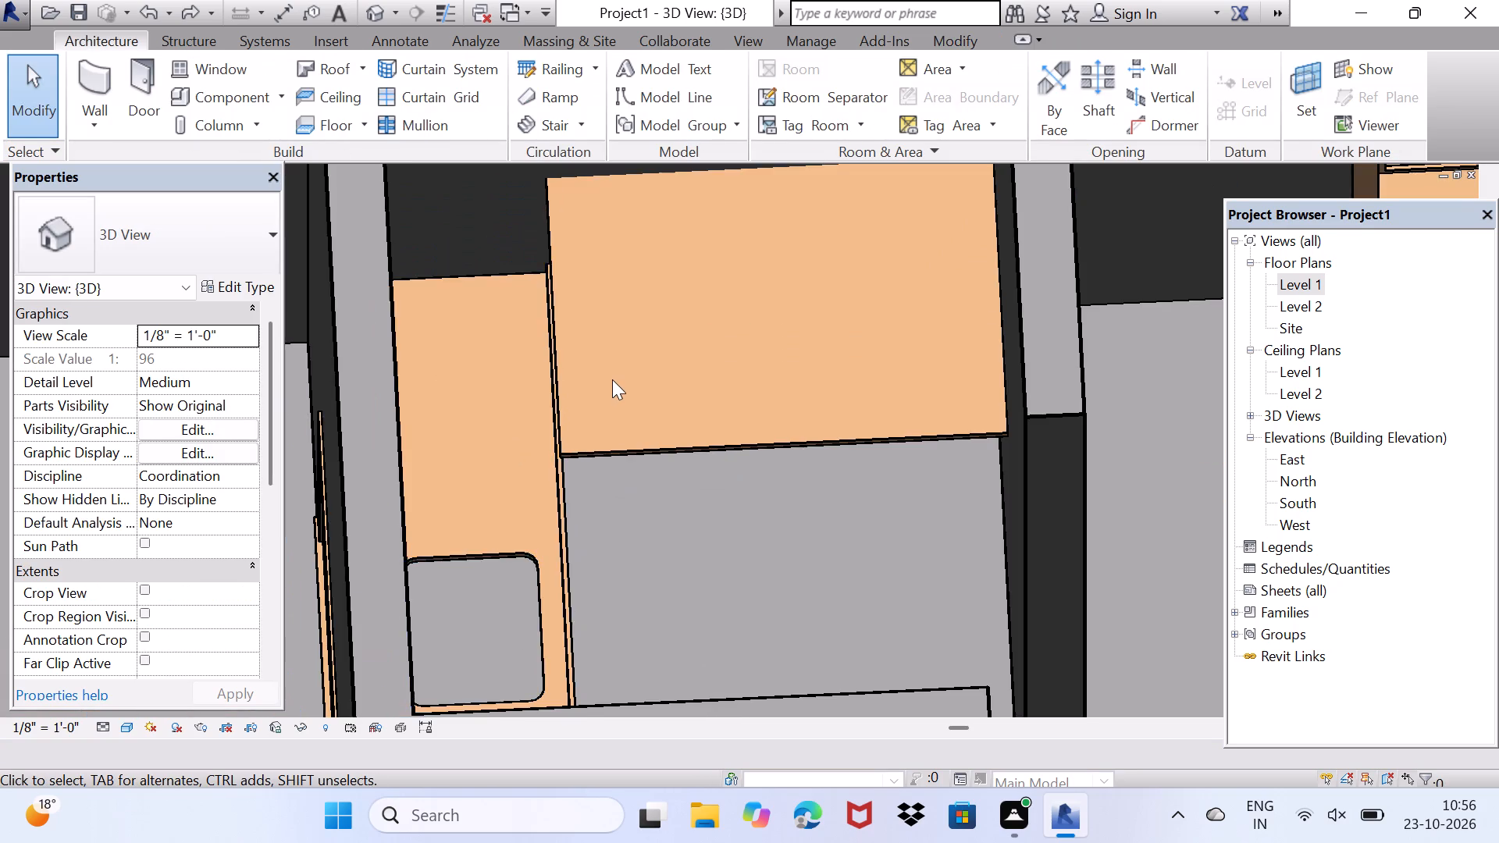
pyautogui.scroll(-4, 612, 379)
pyautogui.moveTo(612, 379); pyautogui.dragTo(576, 492, button='middle')
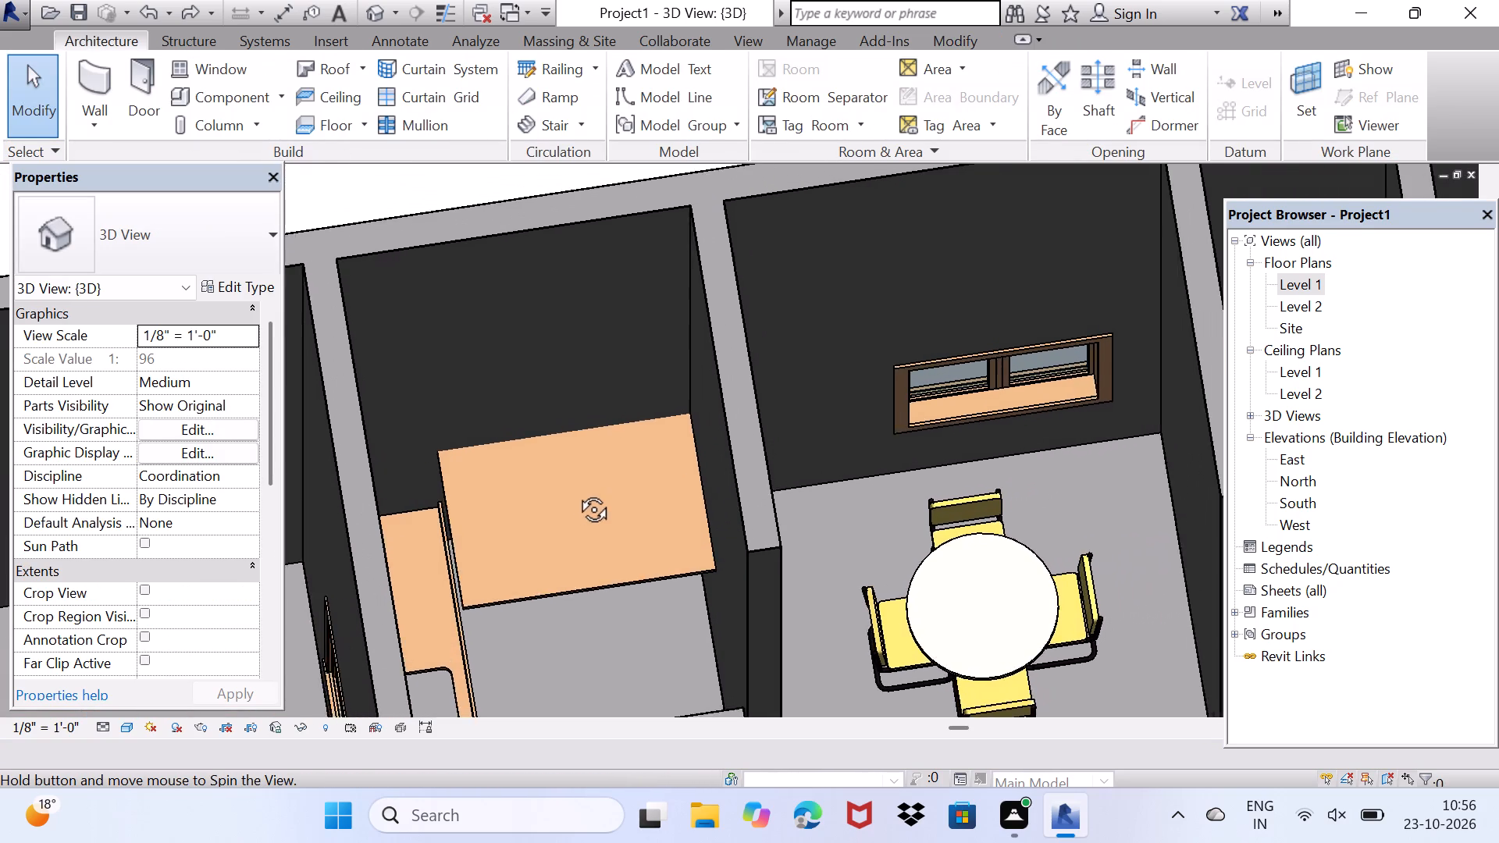
pyautogui.moveTo(576, 492); pyautogui.dragTo(579, 491, button='middle')
pyautogui.scroll(4, 506, 548)
pyautogui.click(419, 575)
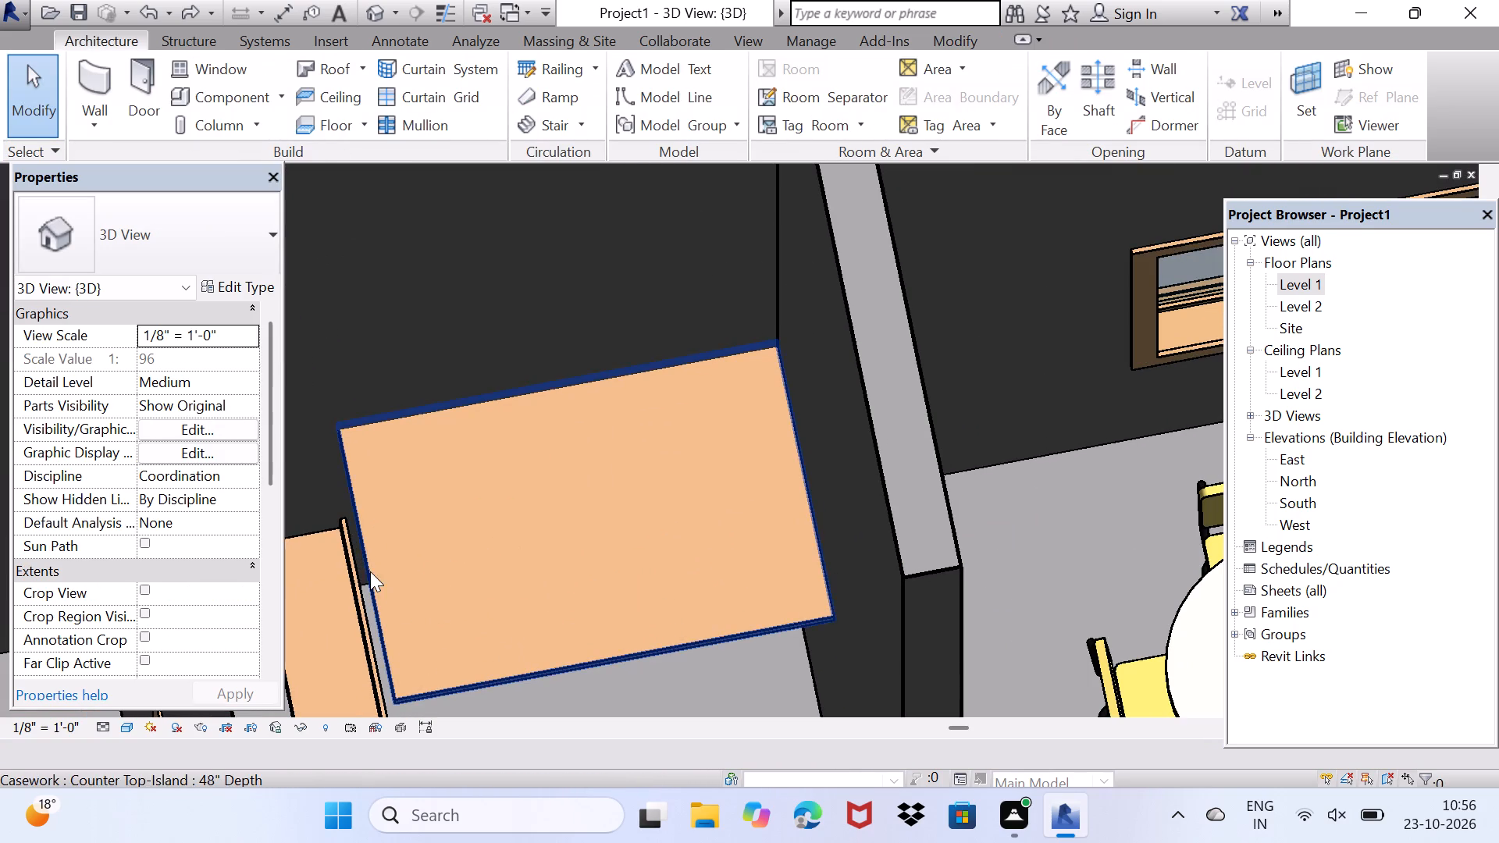
pyautogui.click(382, 571)
pyautogui.click(385, 560)
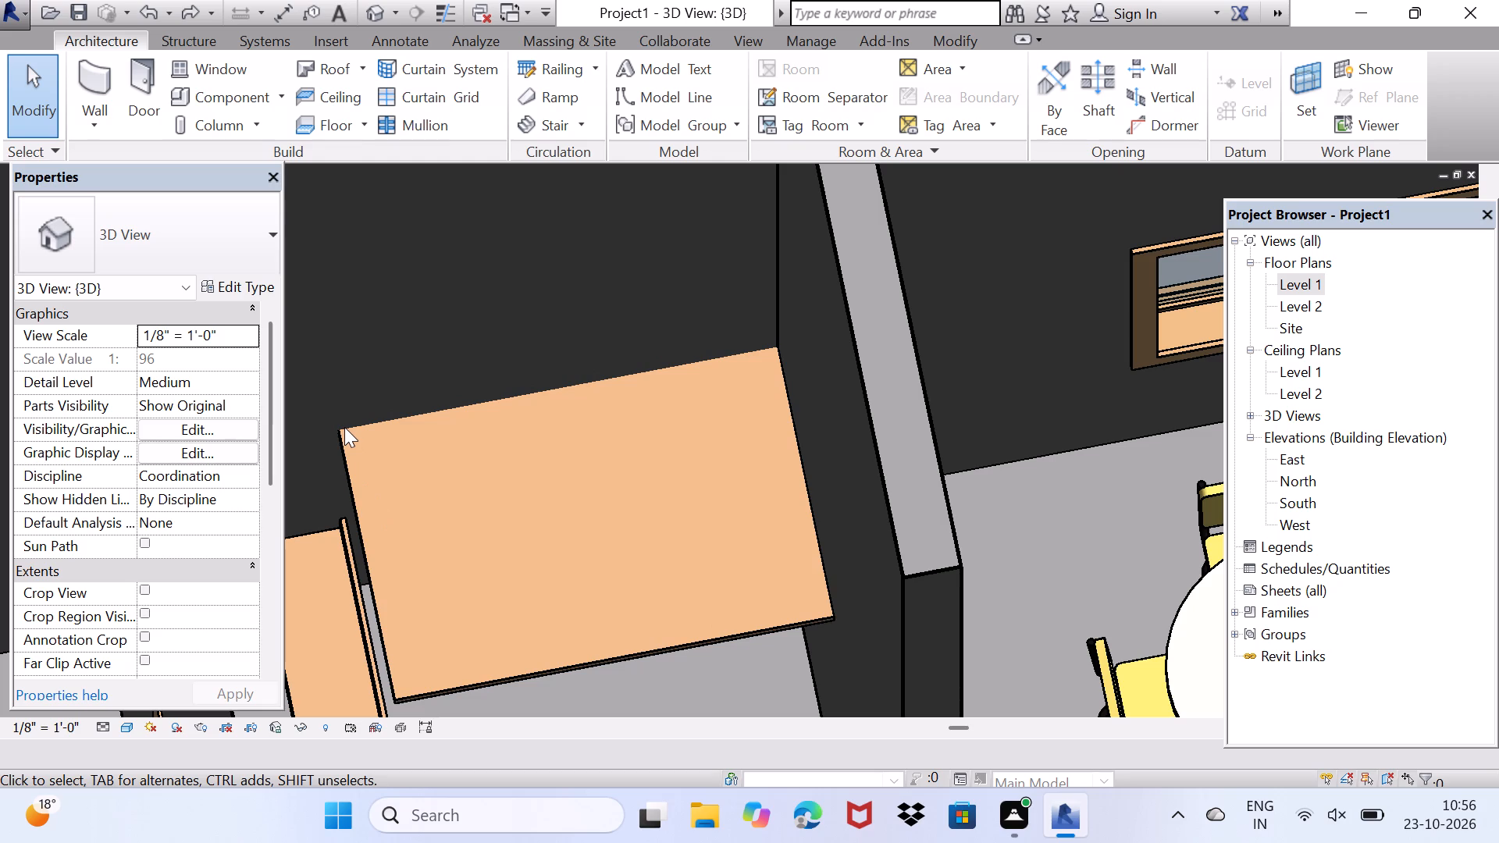
pyautogui.click(344, 427)
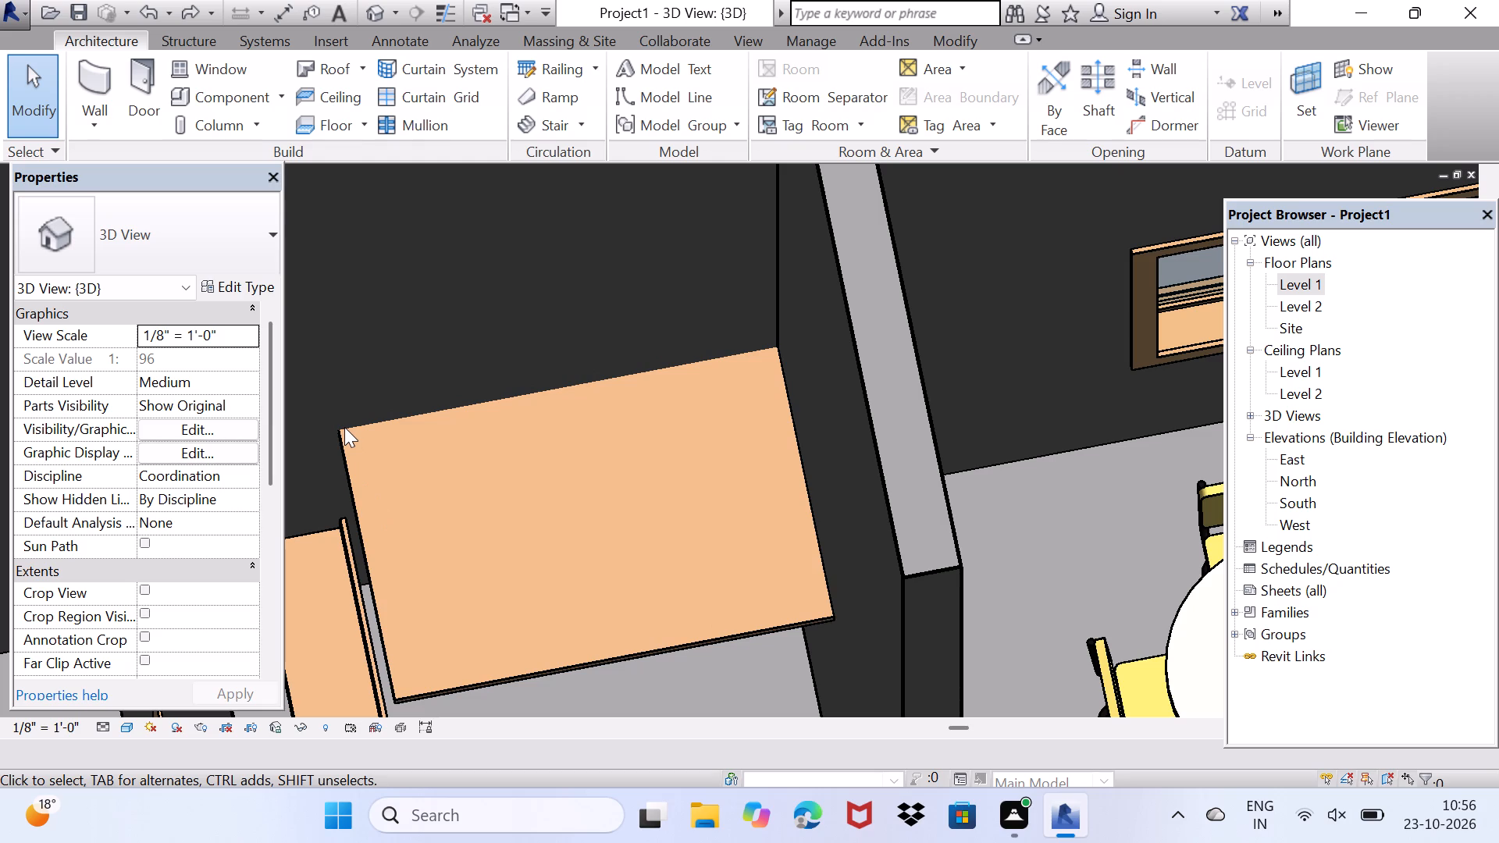
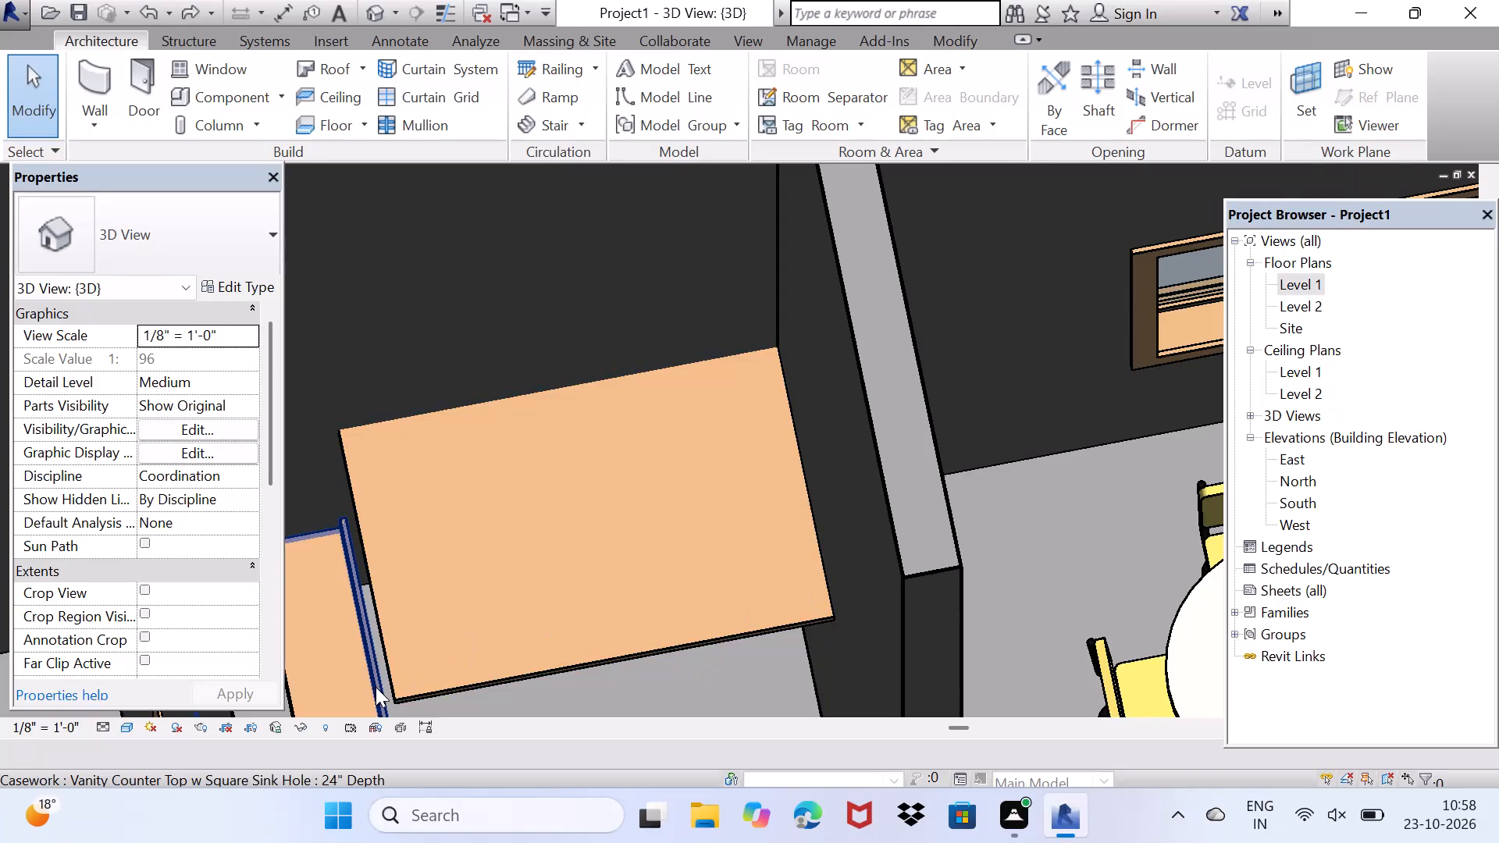
# Set the offset of the 24" deep vanity counter top with square sink hole to 3' from Level 1.
pyautogui.scroll(4, 399, 662)
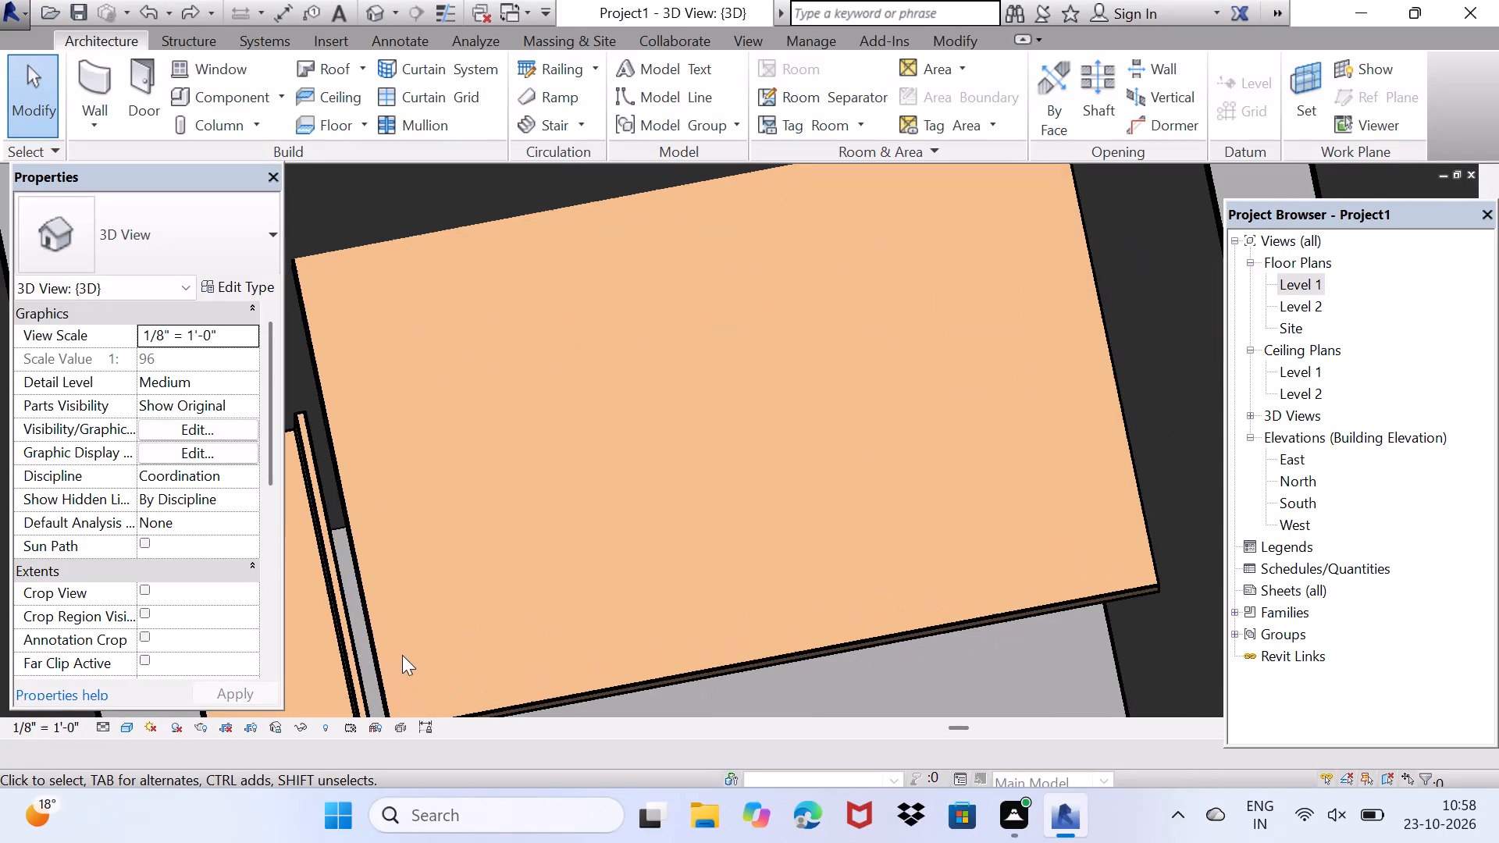
pyautogui.moveTo(511, 643); pyautogui.dragTo(529, 554, button='middle')
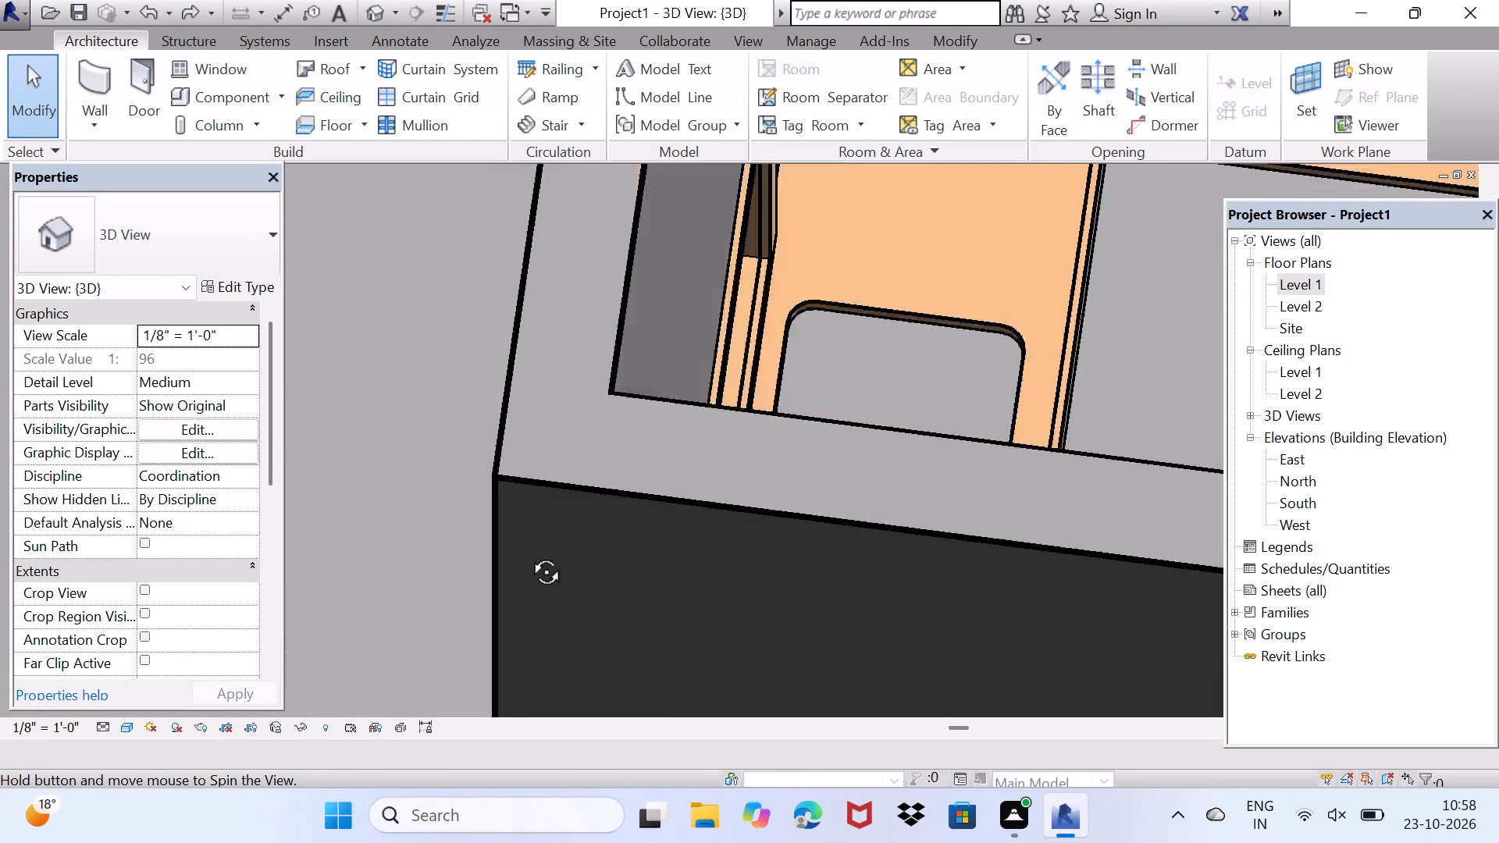
pyautogui.moveTo(529, 554); pyautogui.dragTo(529, 556, button='middle')
pyautogui.click(898, 437)
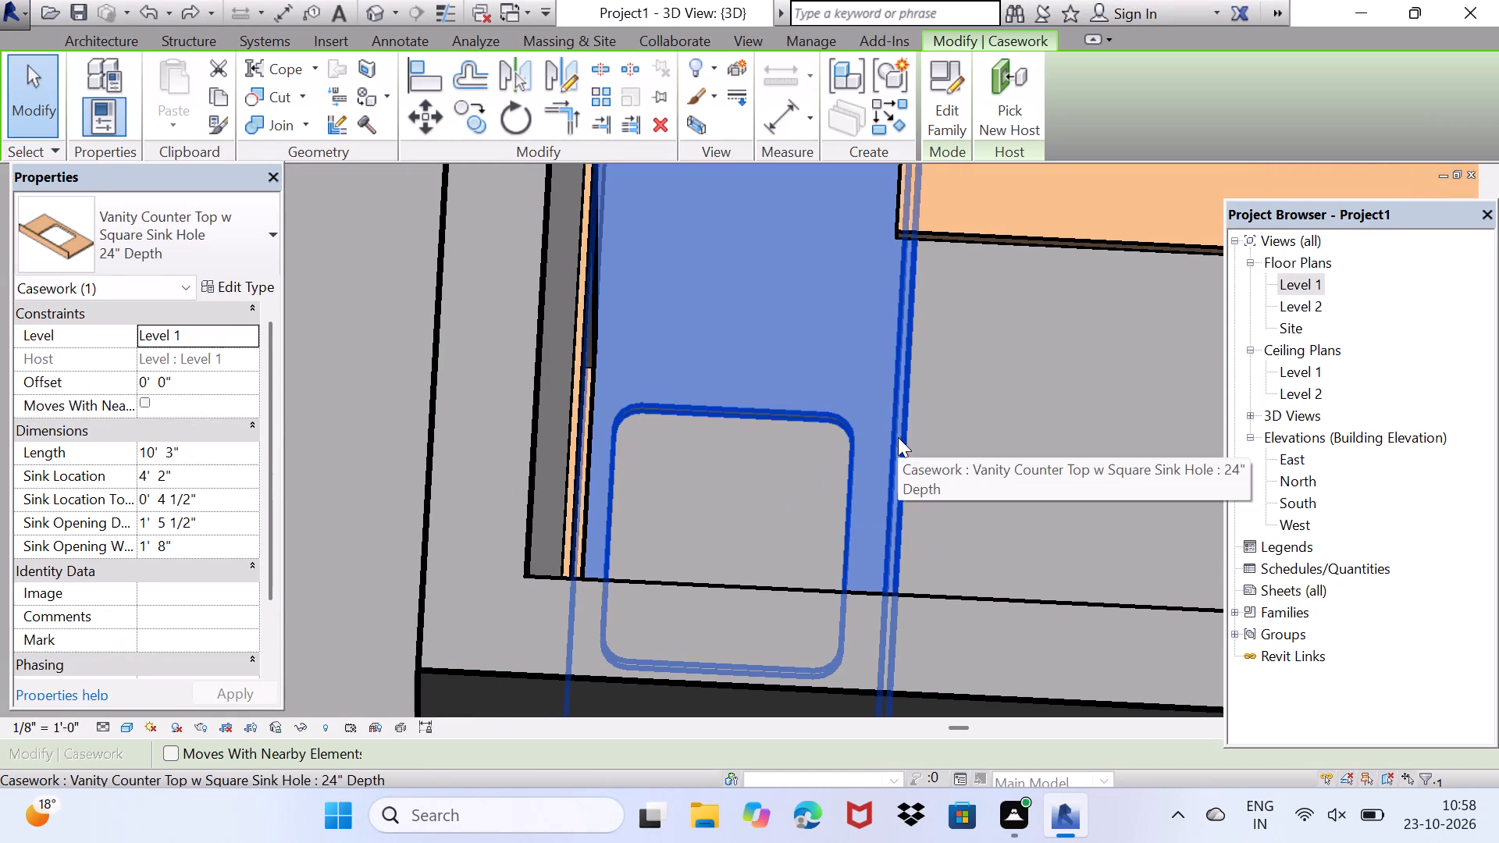
pyautogui.click(240, 388)
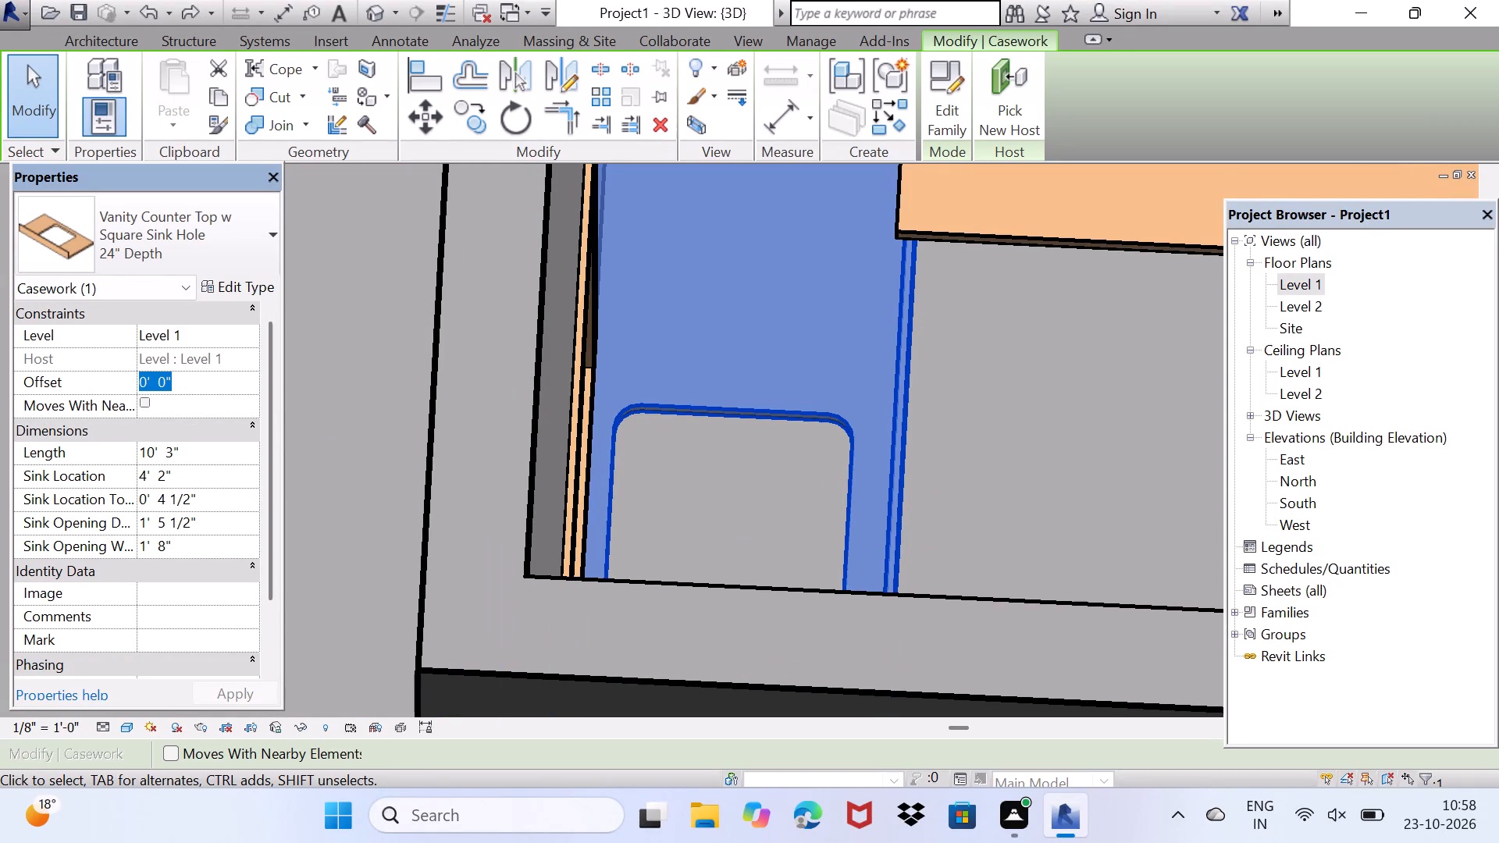
pyautogui.press('BackSpace')
pyautogui.press('BackSpace')
pyautogui.press('BackSpace')
pyautogui.write("3'")
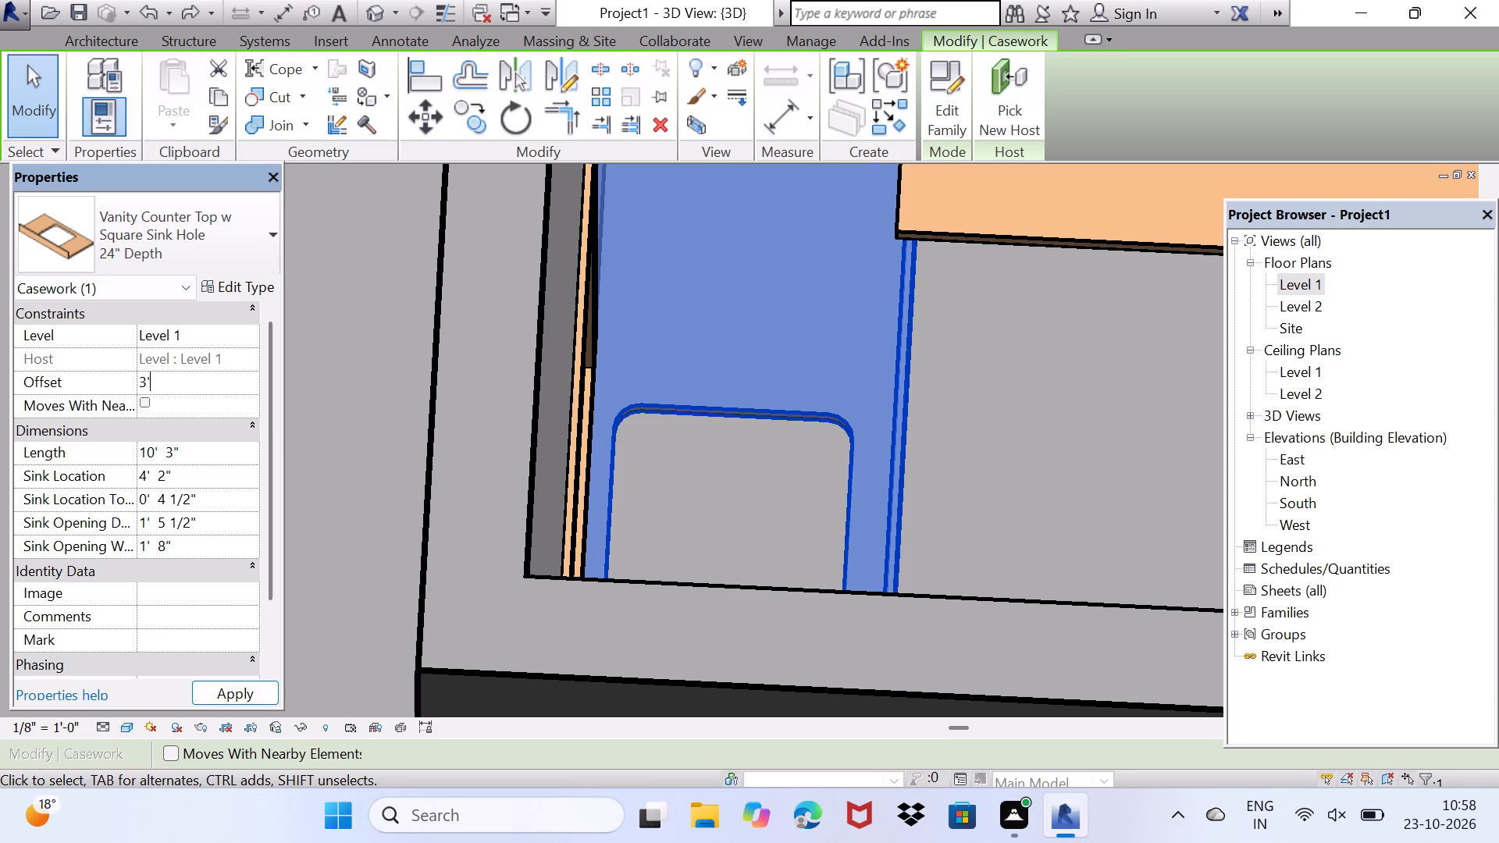
pyautogui.press('Return')
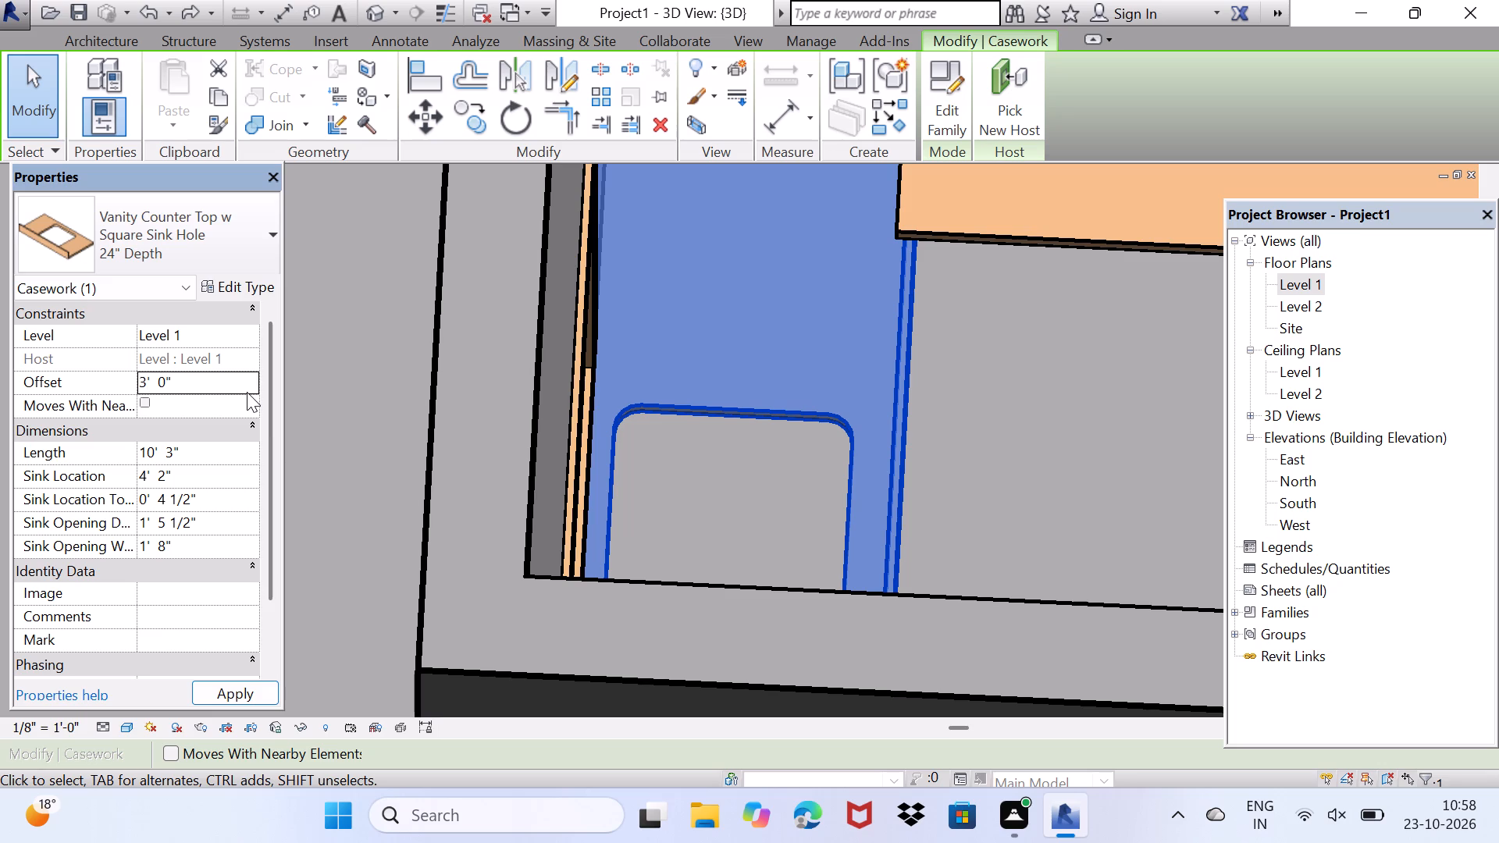
pyautogui.moveTo(973, 429); pyautogui.dragTo(972, 327)
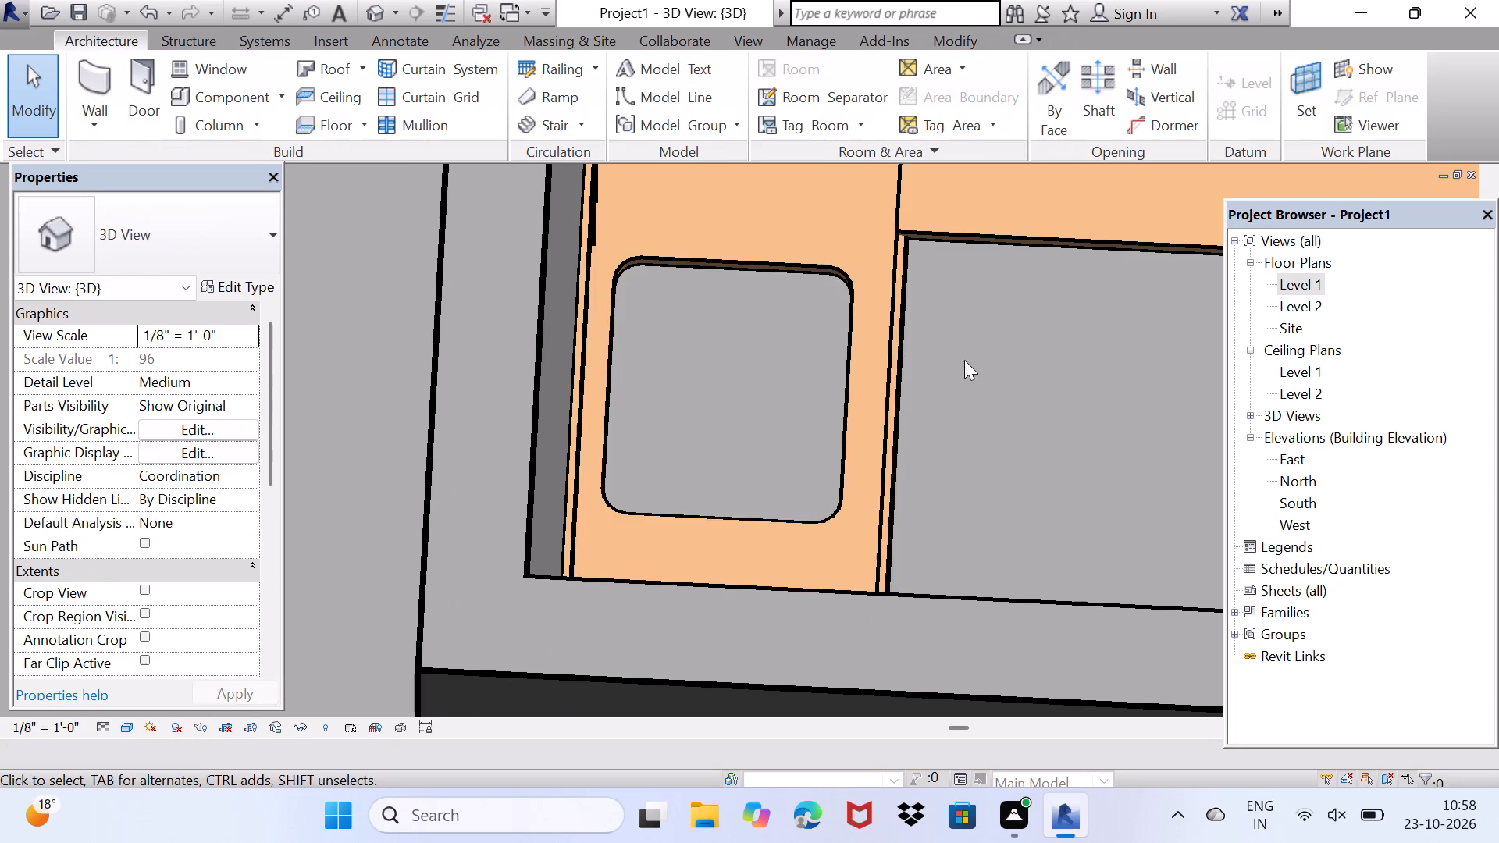
# Examine the kitchen counters, dining area and rooms of the house model in 3D from several angles.
pyautogui.scroll(-7, 889, 383)
pyautogui.moveTo(811, 520); pyautogui.dragTo(889, 476, button='middle')
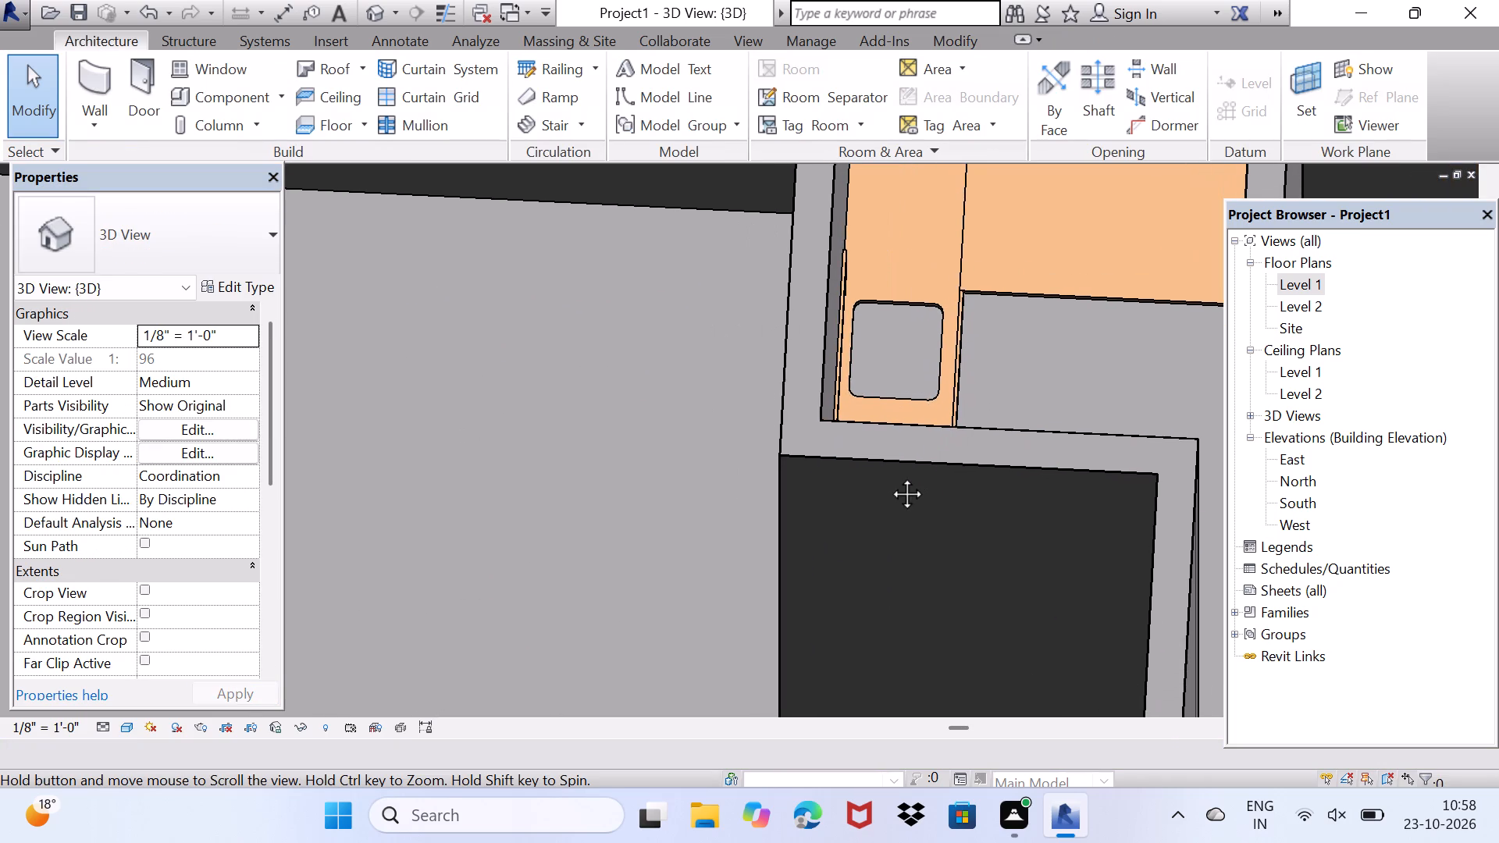
pyautogui.moveTo(889, 476); pyautogui.dragTo(921, 398, button='middle')
pyautogui.scroll(-1, 661, 550)
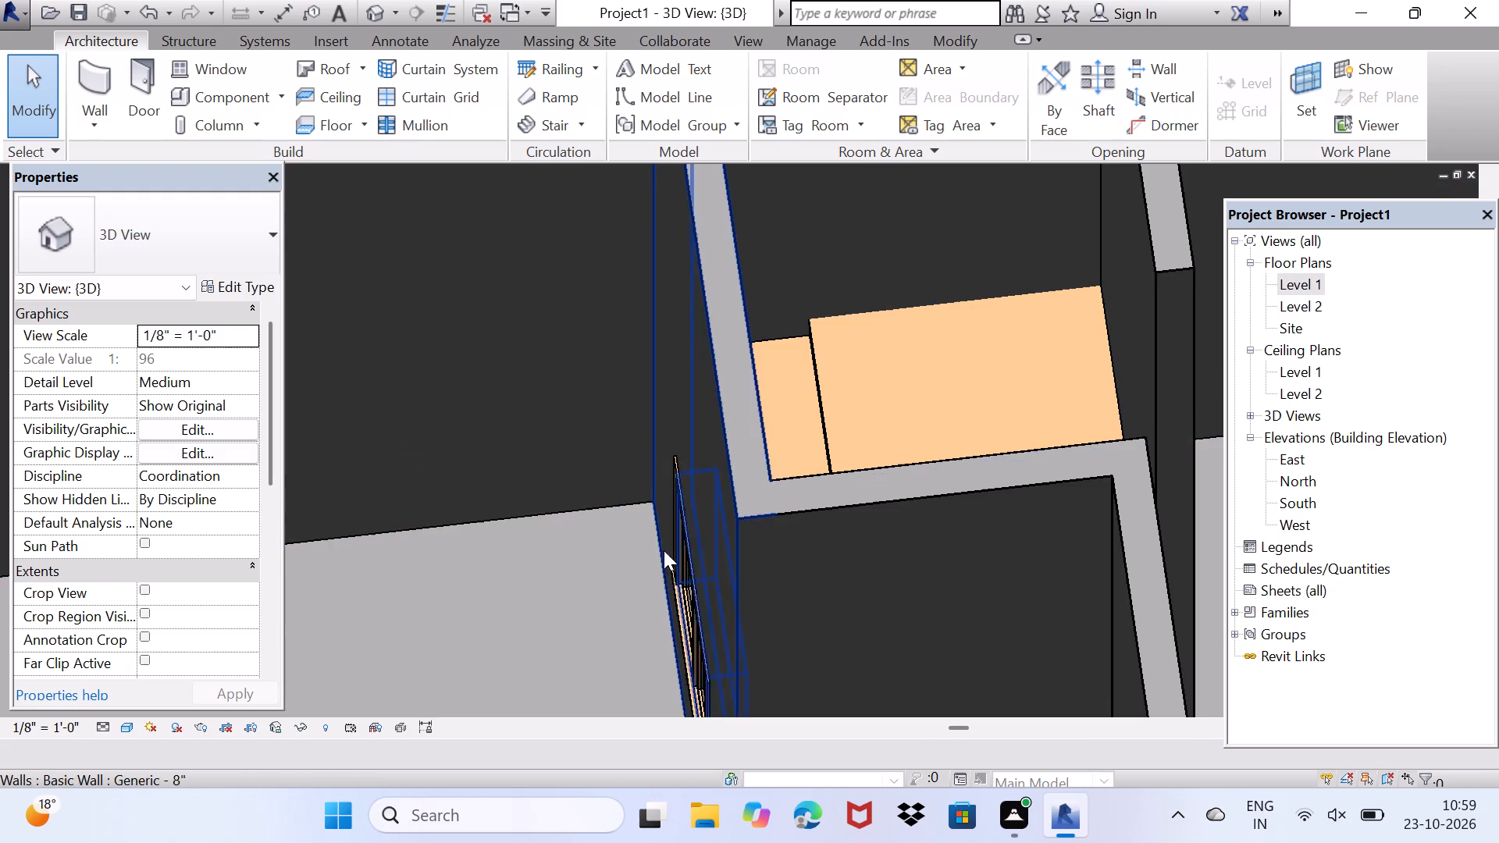
pyautogui.scroll(-1, 664, 550)
pyautogui.moveTo(935, 551); pyautogui.dragTo(469, 428, button='middle')
pyautogui.scroll(-6, 469, 429)
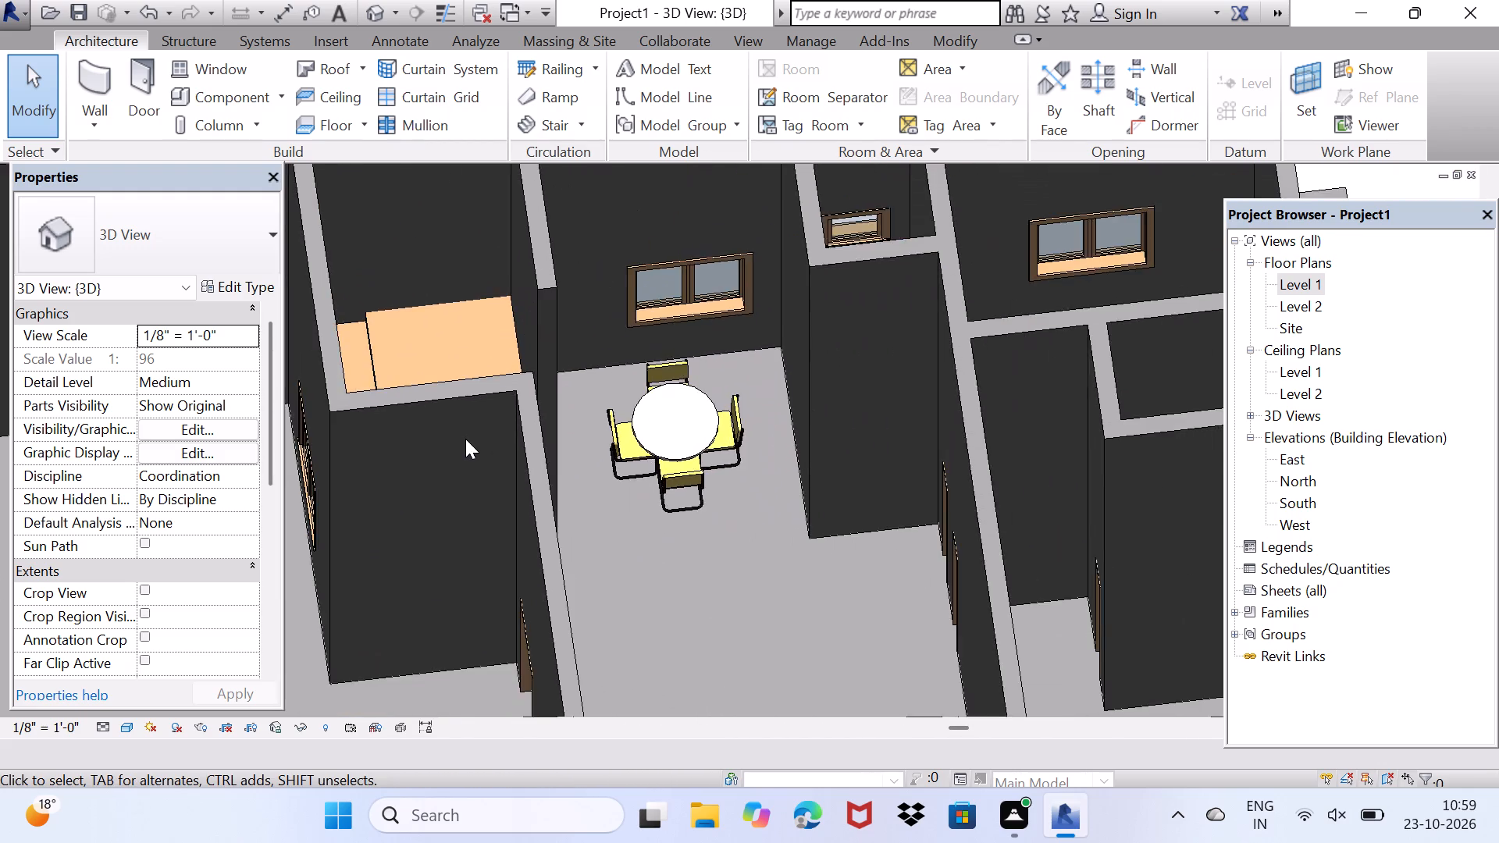
pyautogui.scroll(-5, 465, 439)
pyautogui.scroll(3, 507, 572)
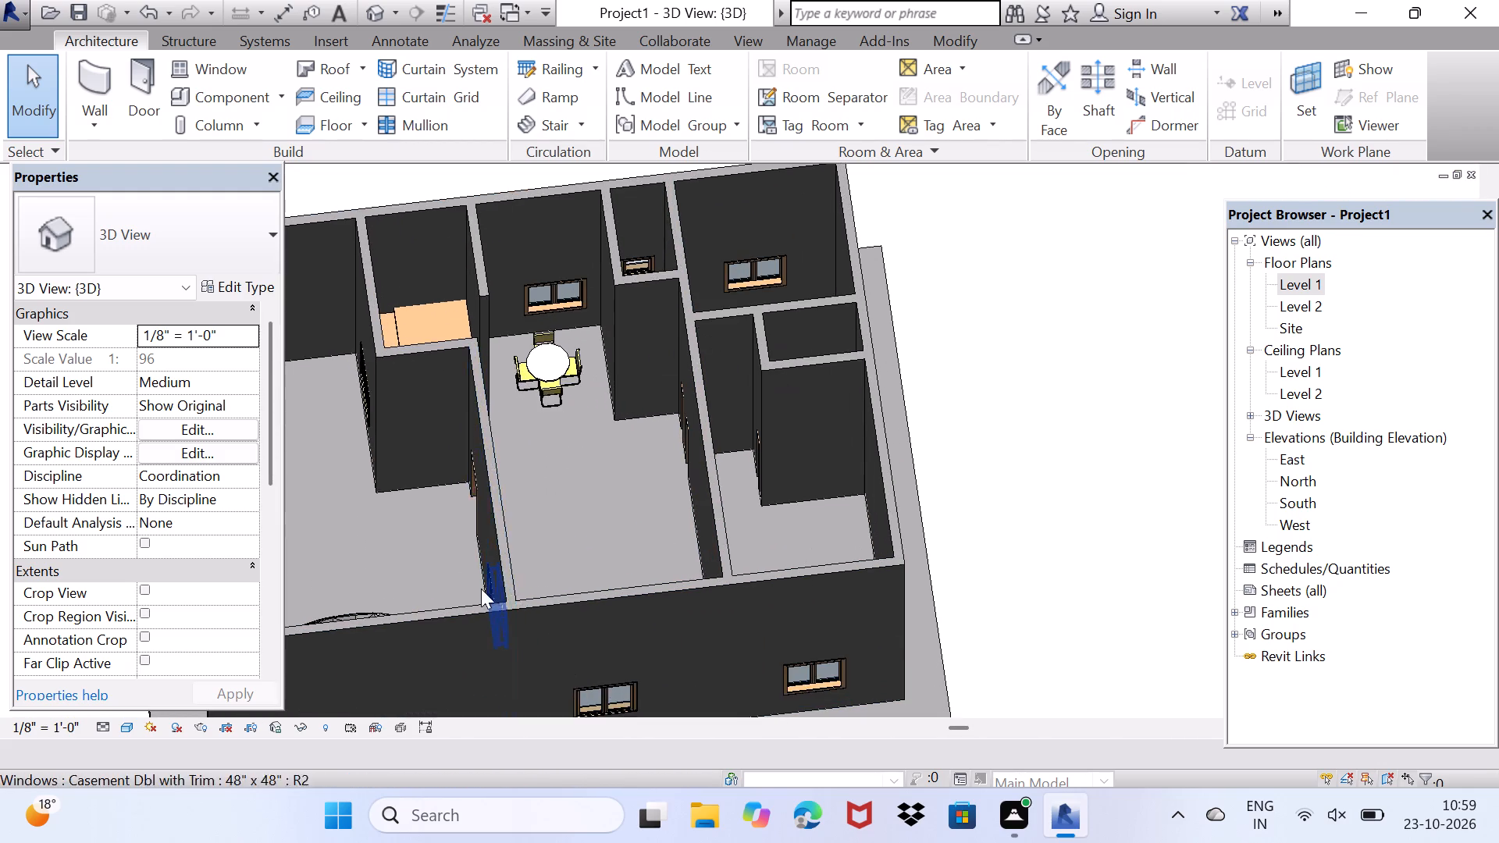
pyautogui.moveTo(482, 590); pyautogui.dragTo(641, 450, button='middle')
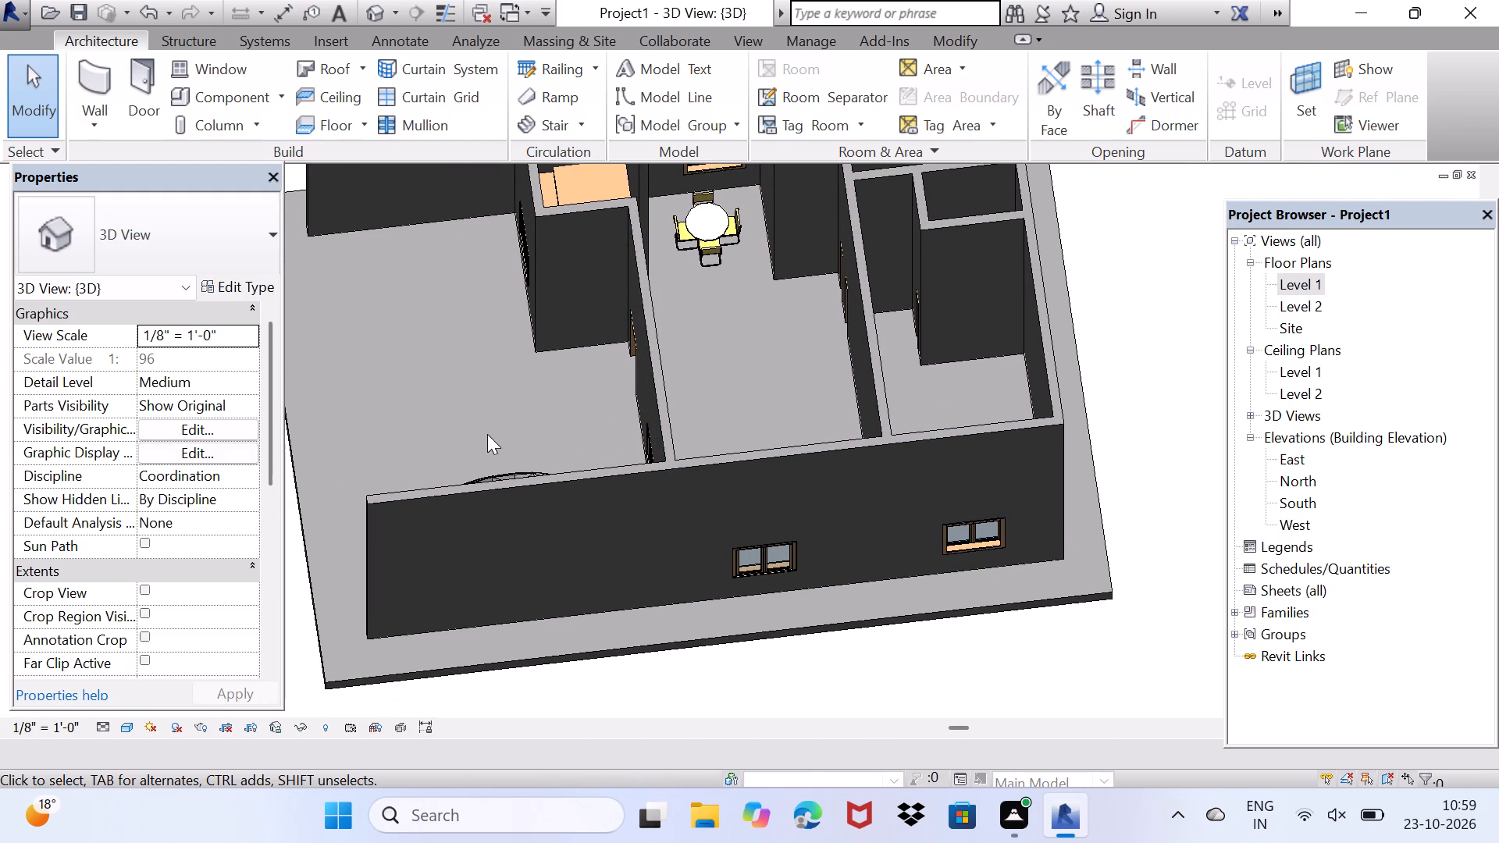
pyautogui.moveTo(497, 449); pyautogui.dragTo(570, 454, button='middle')
# Move the Project Browser clear of the ViewCube and orient the 3D view to Top.
pyautogui.moveTo(1419, 224); pyautogui.dragTo(1439, 299)
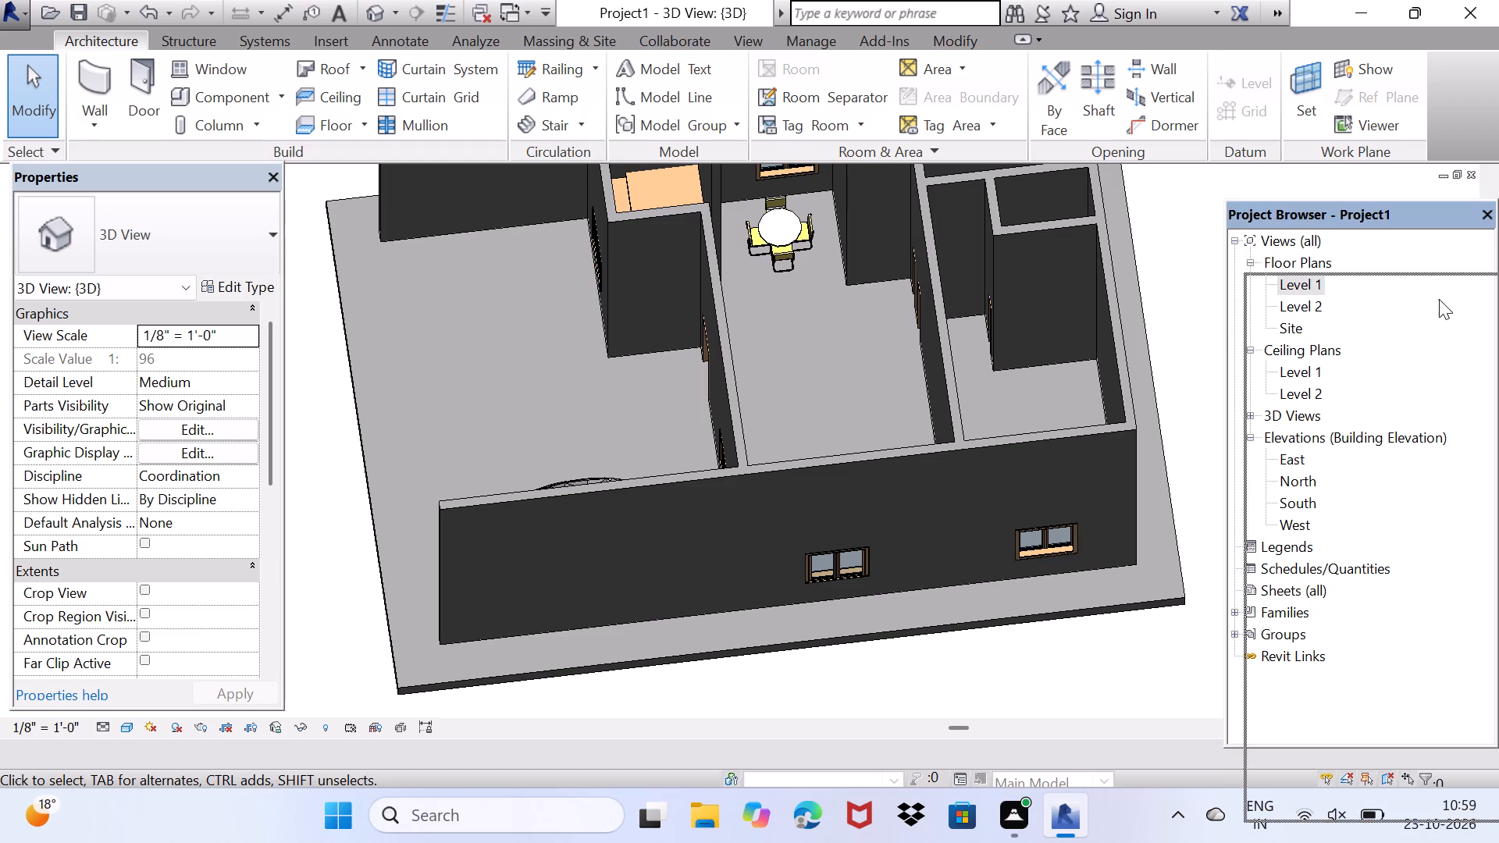
pyautogui.moveTo(1439, 299); pyautogui.dragTo(1440, 303)
pyautogui.click(1414, 251)
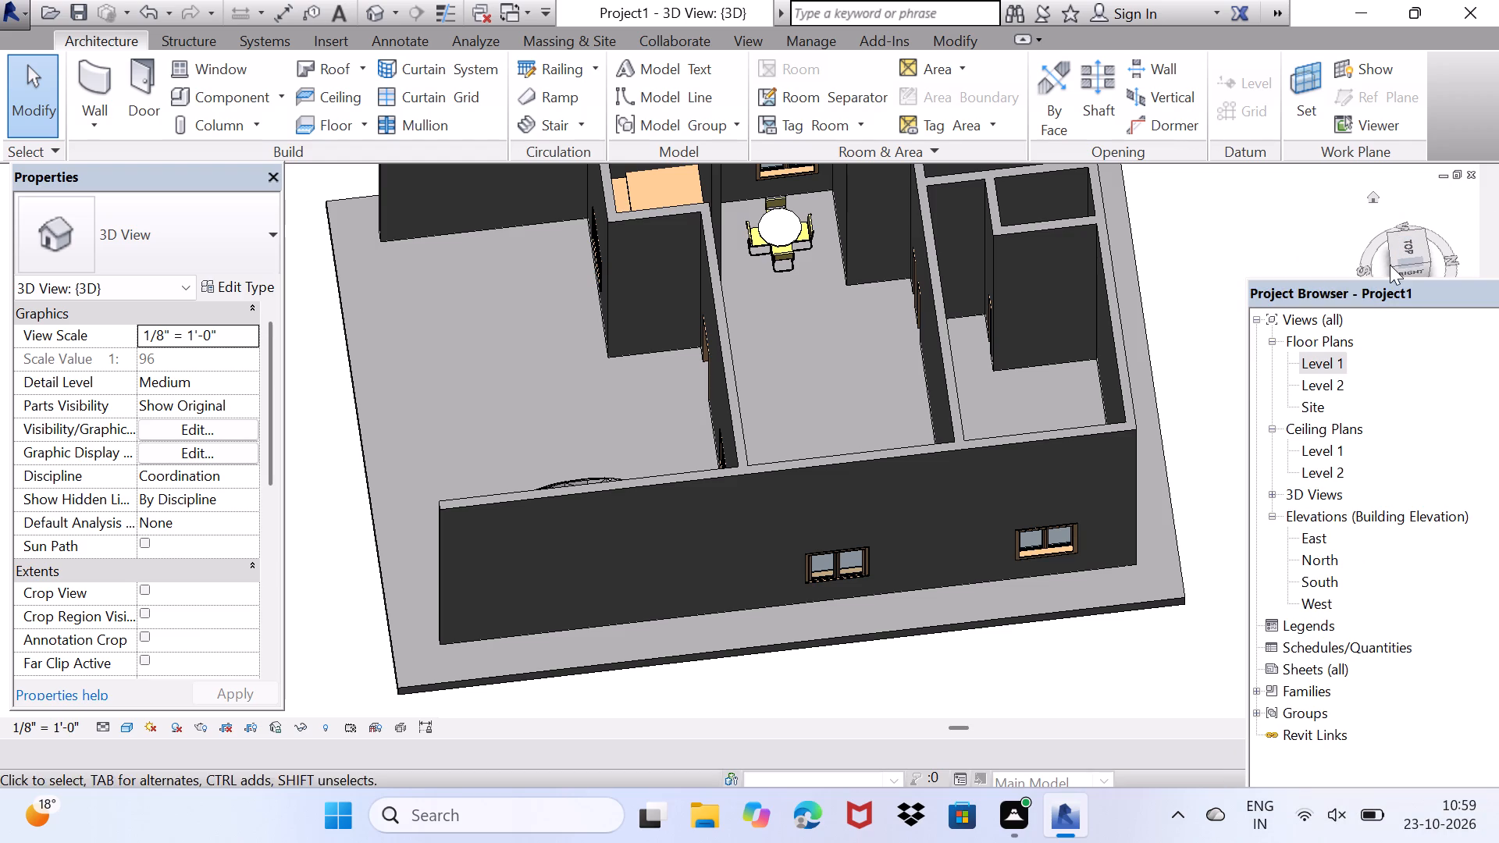
pyautogui.click(1408, 251)
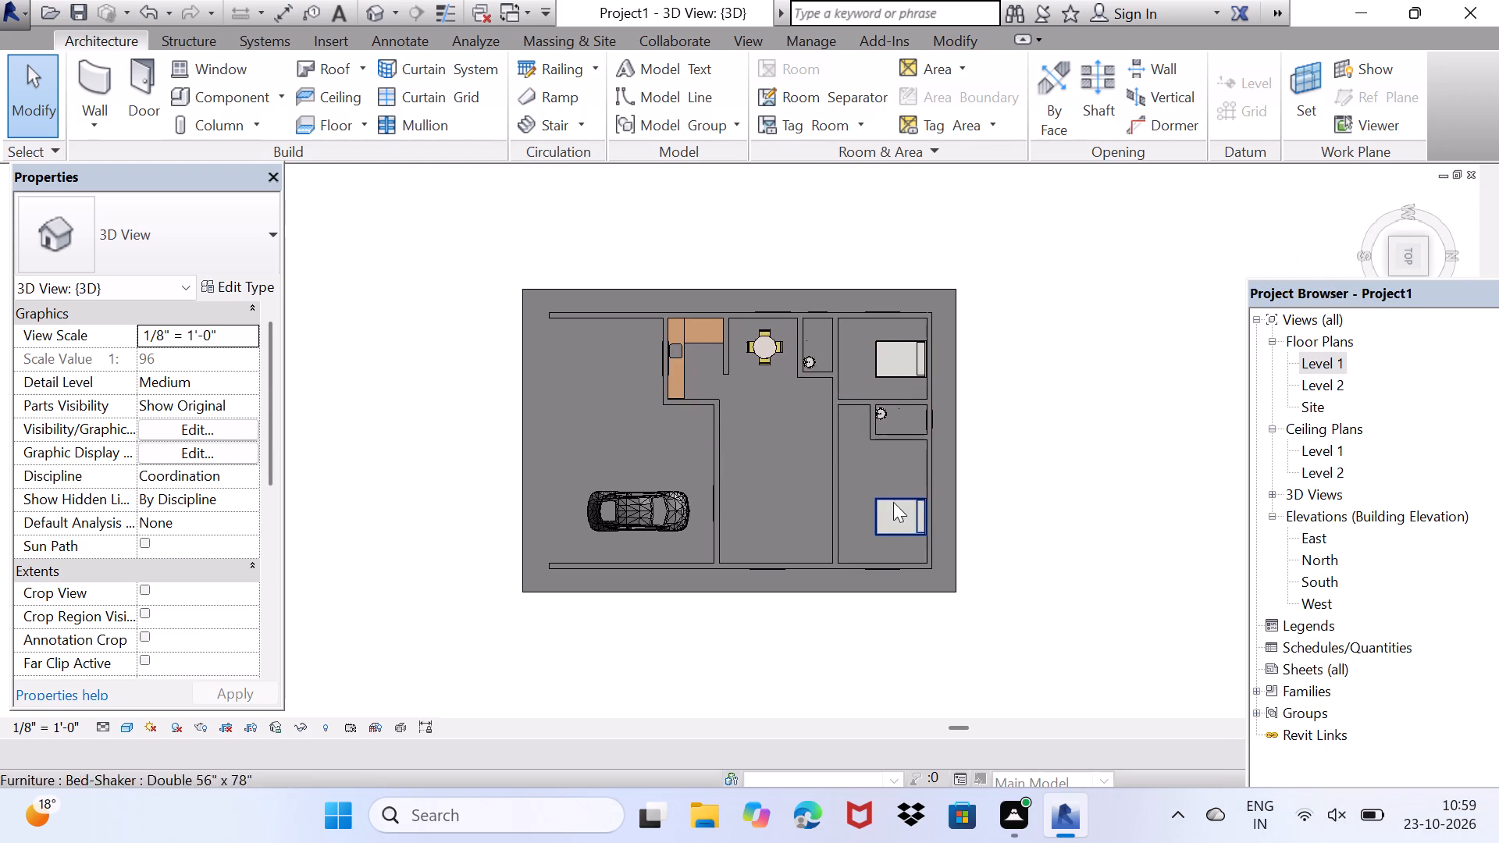
# Move the Toilet-Commercial-Wall-2D fixture slightly along its wall, away from the round sink in the bathroom between the two bedrooms.
pyautogui.scroll(3, 790, 516)
pyautogui.scroll(3, 913, 379)
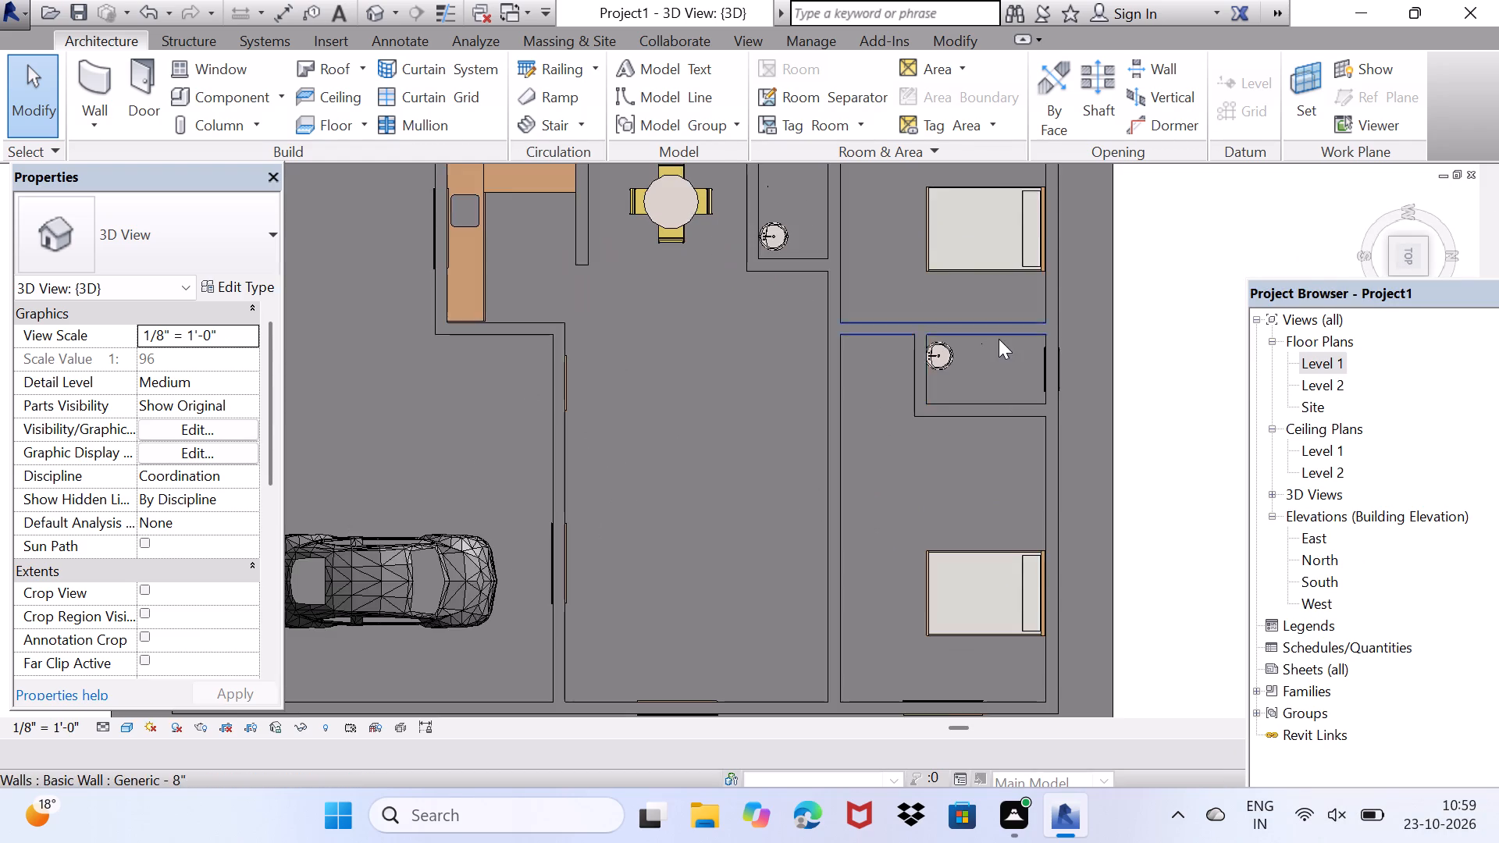
pyautogui.scroll(8, 999, 339)
pyautogui.moveTo(1024, 372); pyautogui.dragTo(1017, 361, button='middle')
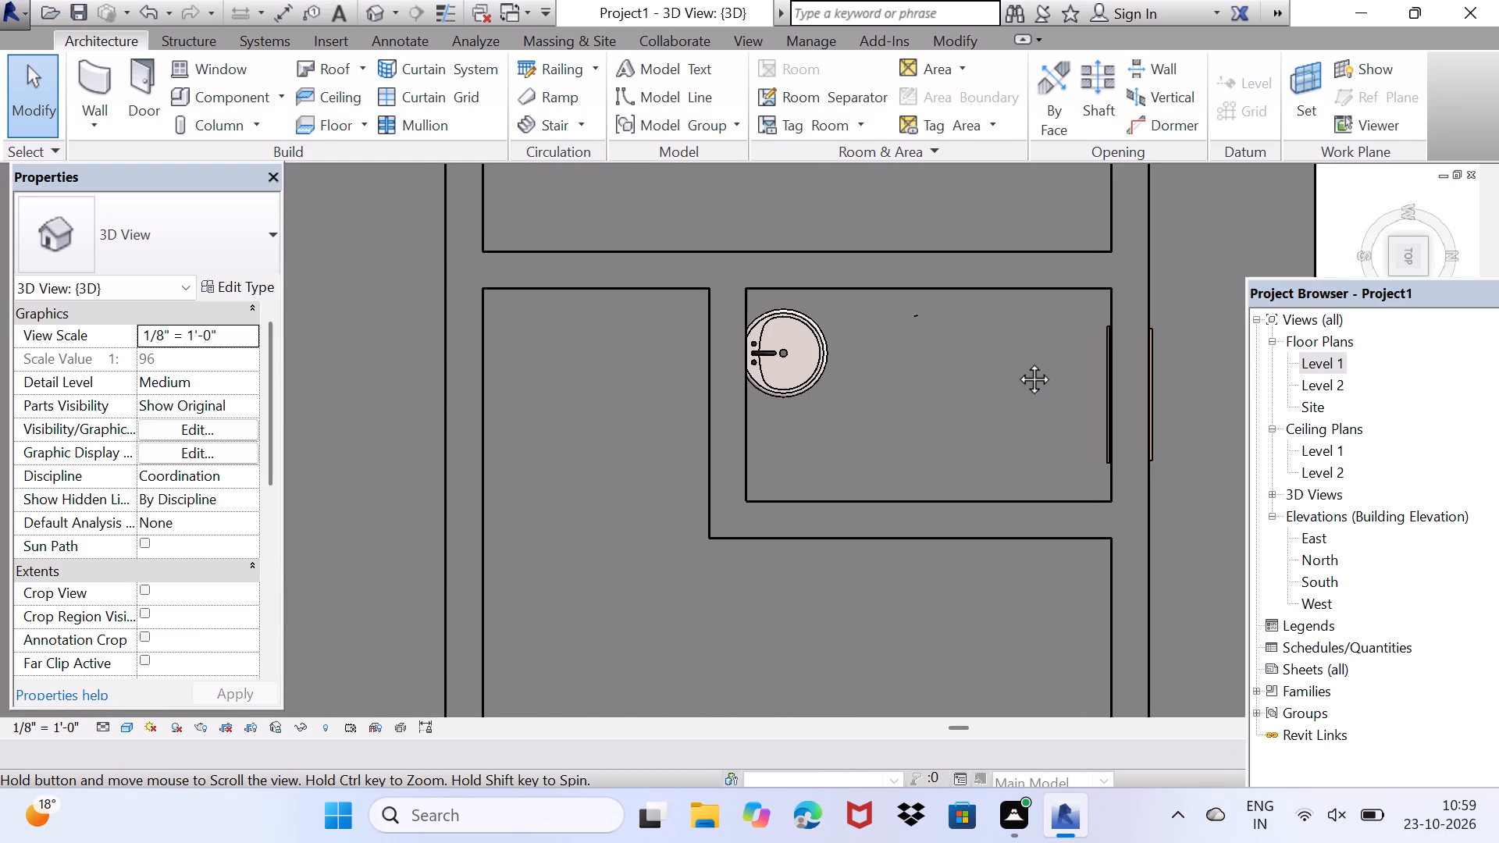
pyautogui.moveTo(1017, 361); pyautogui.dragTo(1067, 343, button='middle')
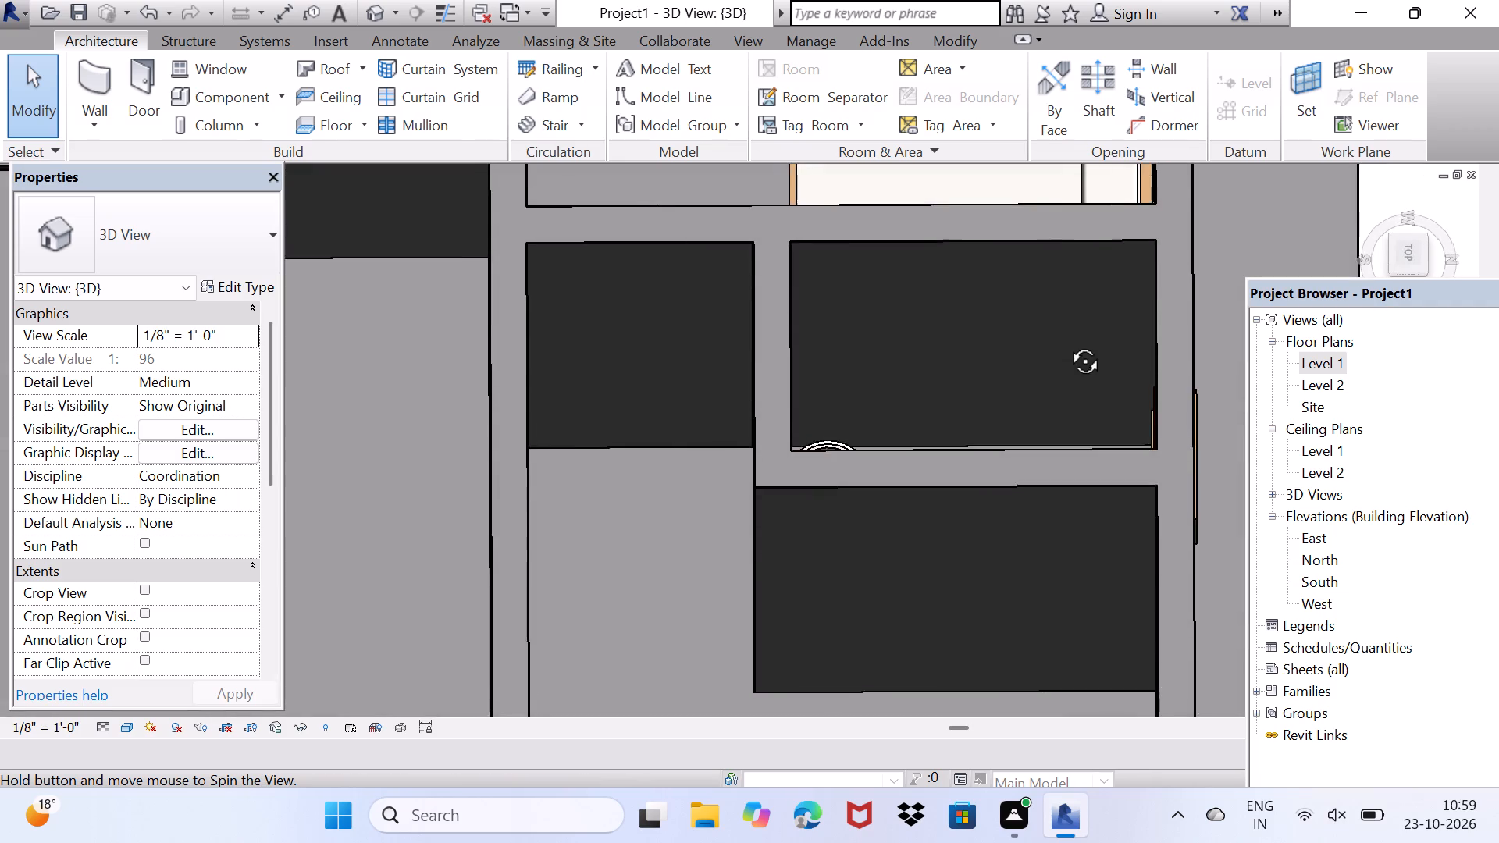
pyautogui.moveTo(1067, 343); pyautogui.dragTo(1072, 400, button='middle')
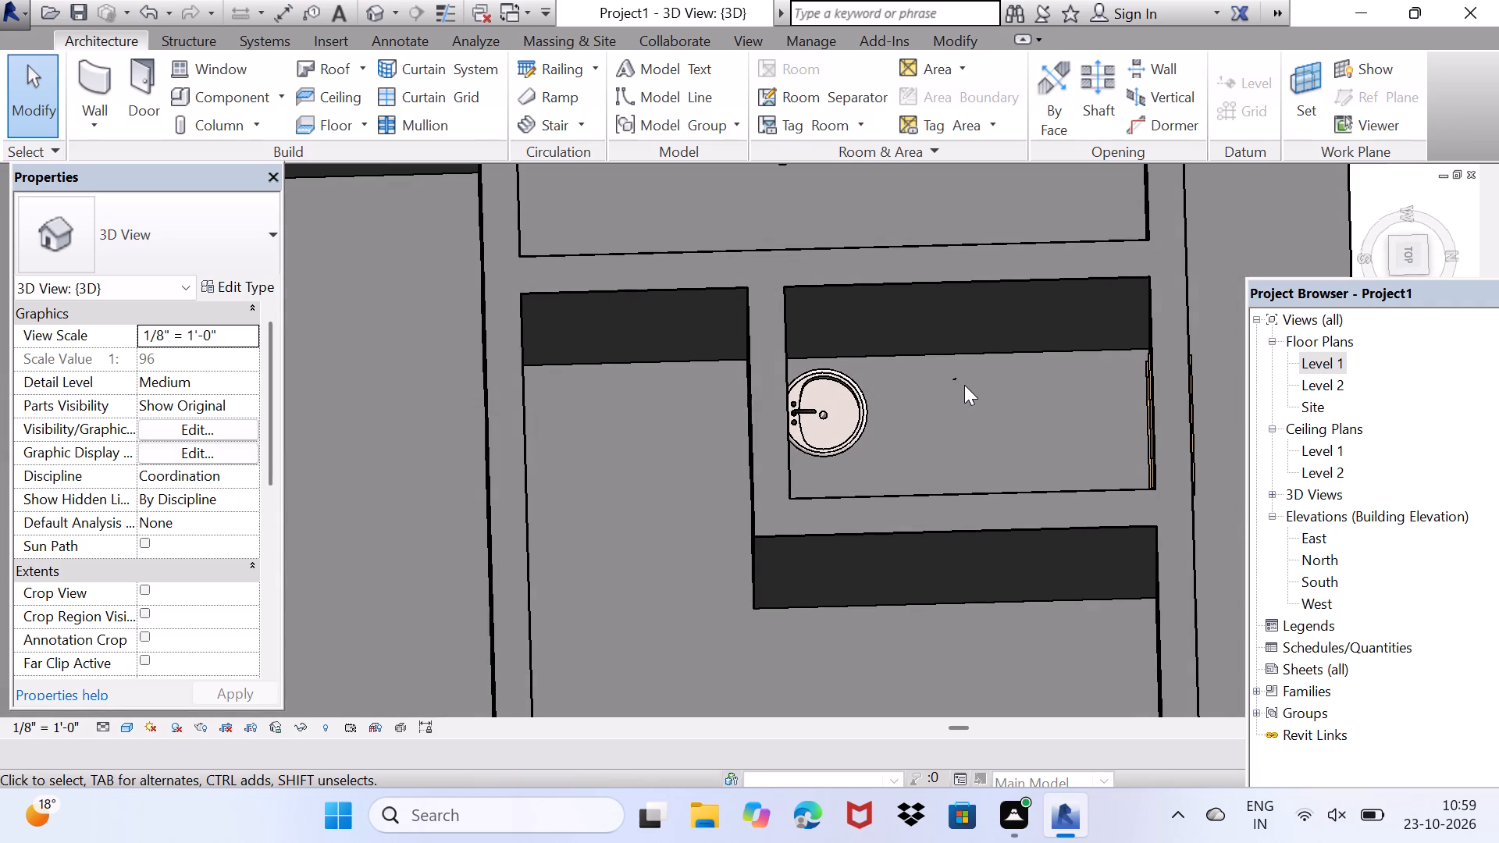
pyautogui.click(953, 382)
pyautogui.scroll(10, 950, 385)
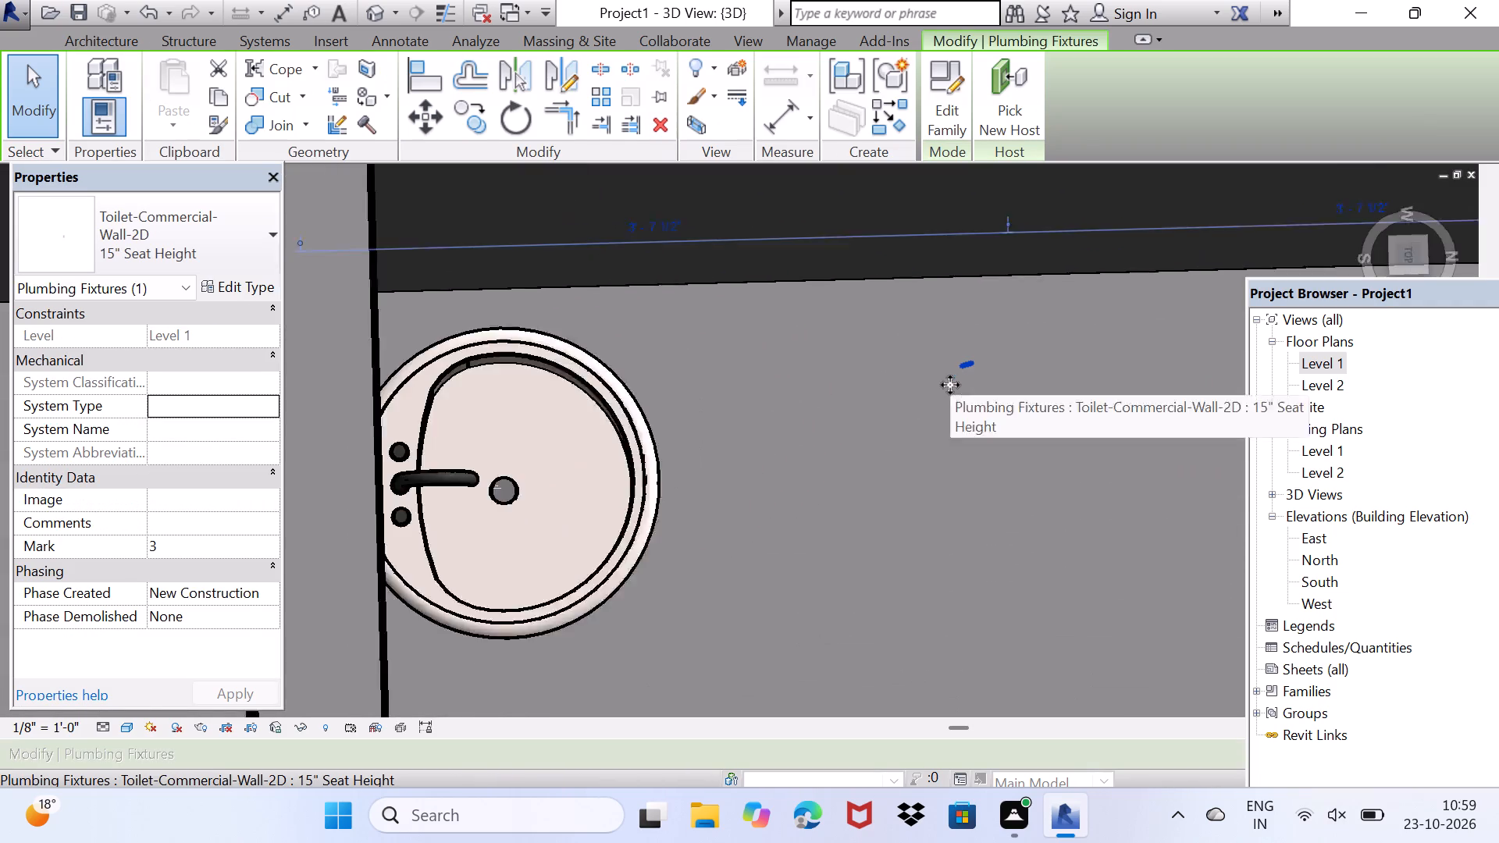
pyautogui.scroll(11, 950, 385)
pyautogui.click(998, 329)
pyautogui.moveTo(1014, 340); pyautogui.dragTo(1014, 279)
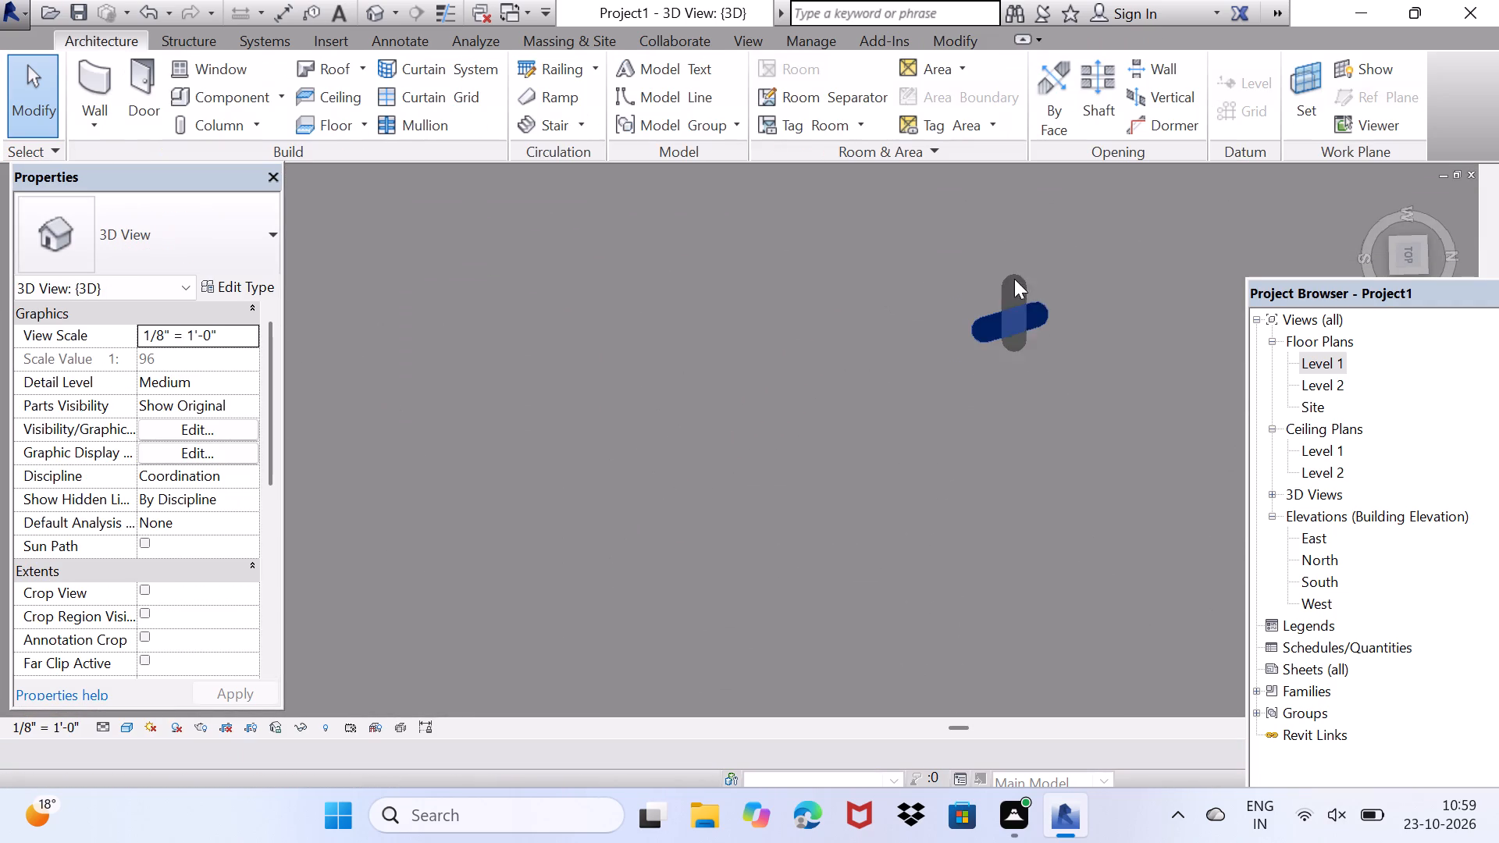
pyautogui.moveTo(1014, 279); pyautogui.dragTo(1028, 215)
pyautogui.moveTo(989, 335); pyautogui.dragTo(1025, 283)
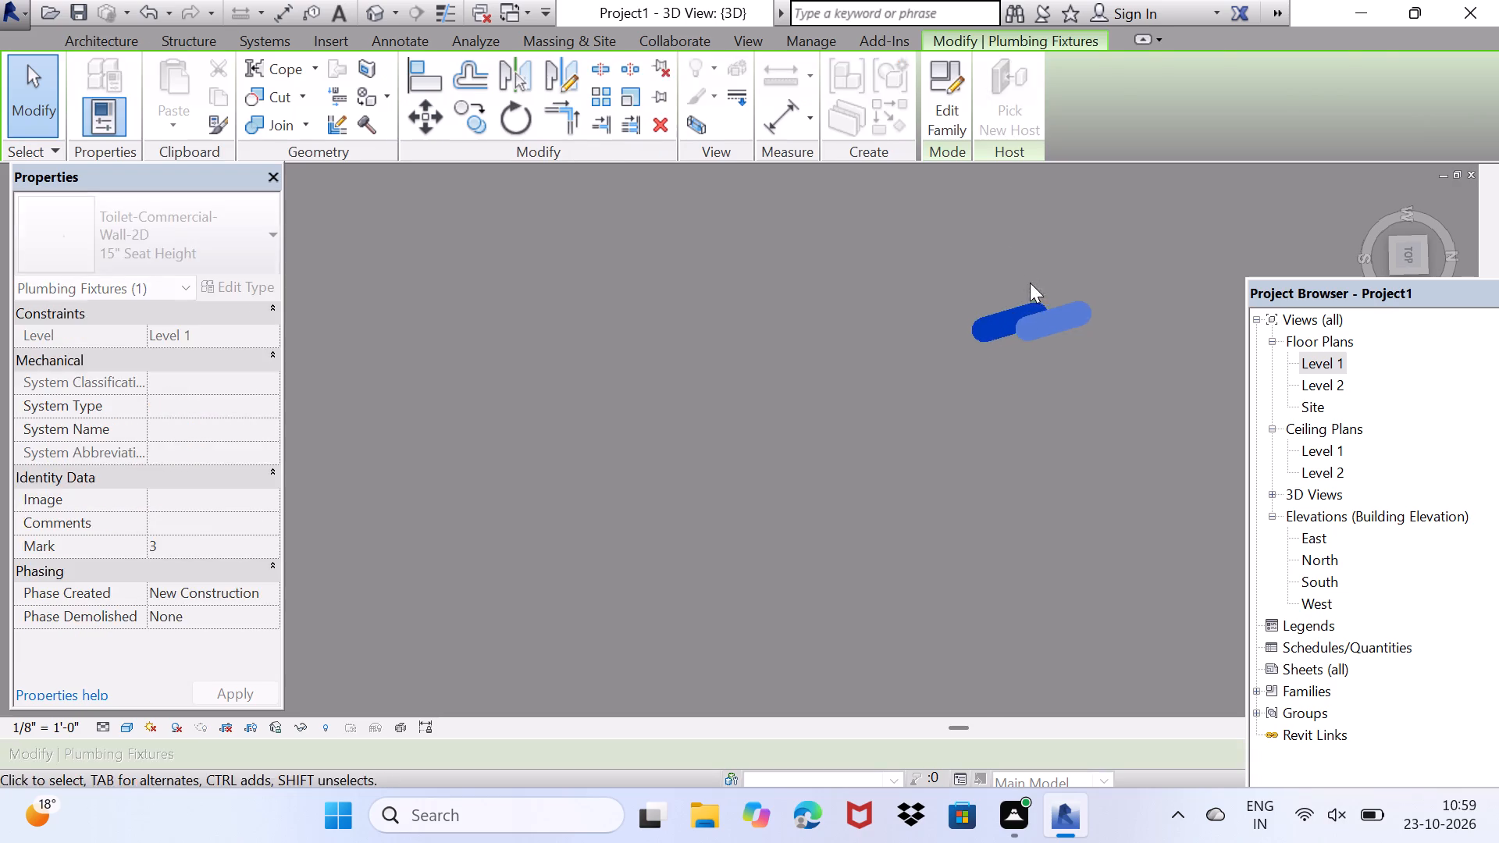
pyautogui.moveTo(1030, 282); pyautogui.dragTo(1028, 345)
# Examine the toilet and sink in the bathroom beside the dining area, and compare both bathrooms' layouts.
pyautogui.scroll(-14, 1014, 344)
pyautogui.middleClick(988, 361)
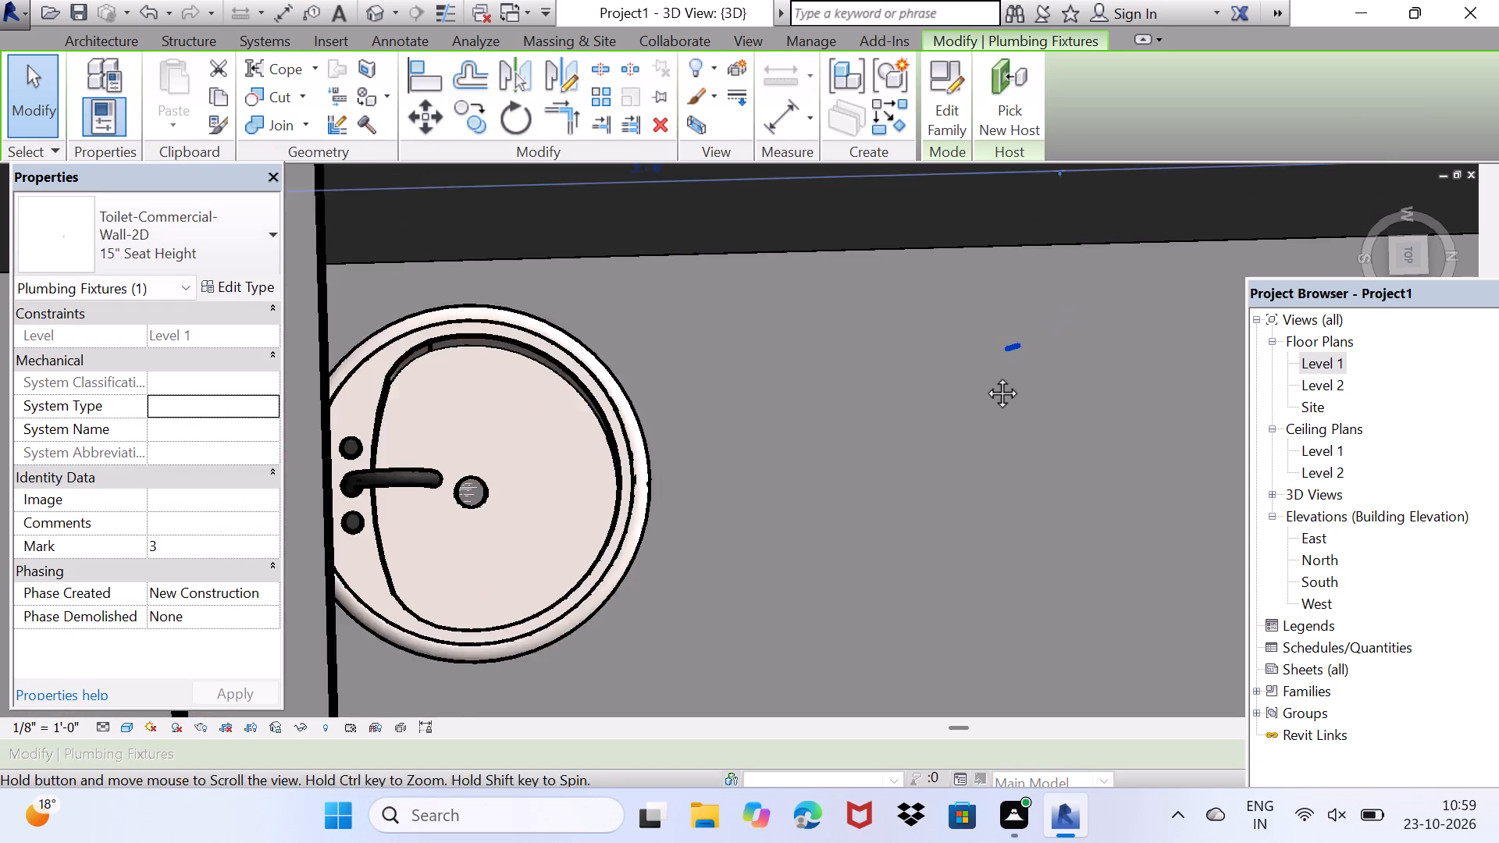
pyautogui.scroll(-11, 984, 375)
pyautogui.scroll(-3, 665, 343)
pyautogui.moveTo(675, 287); pyautogui.dragTo(684, 439, button='middle')
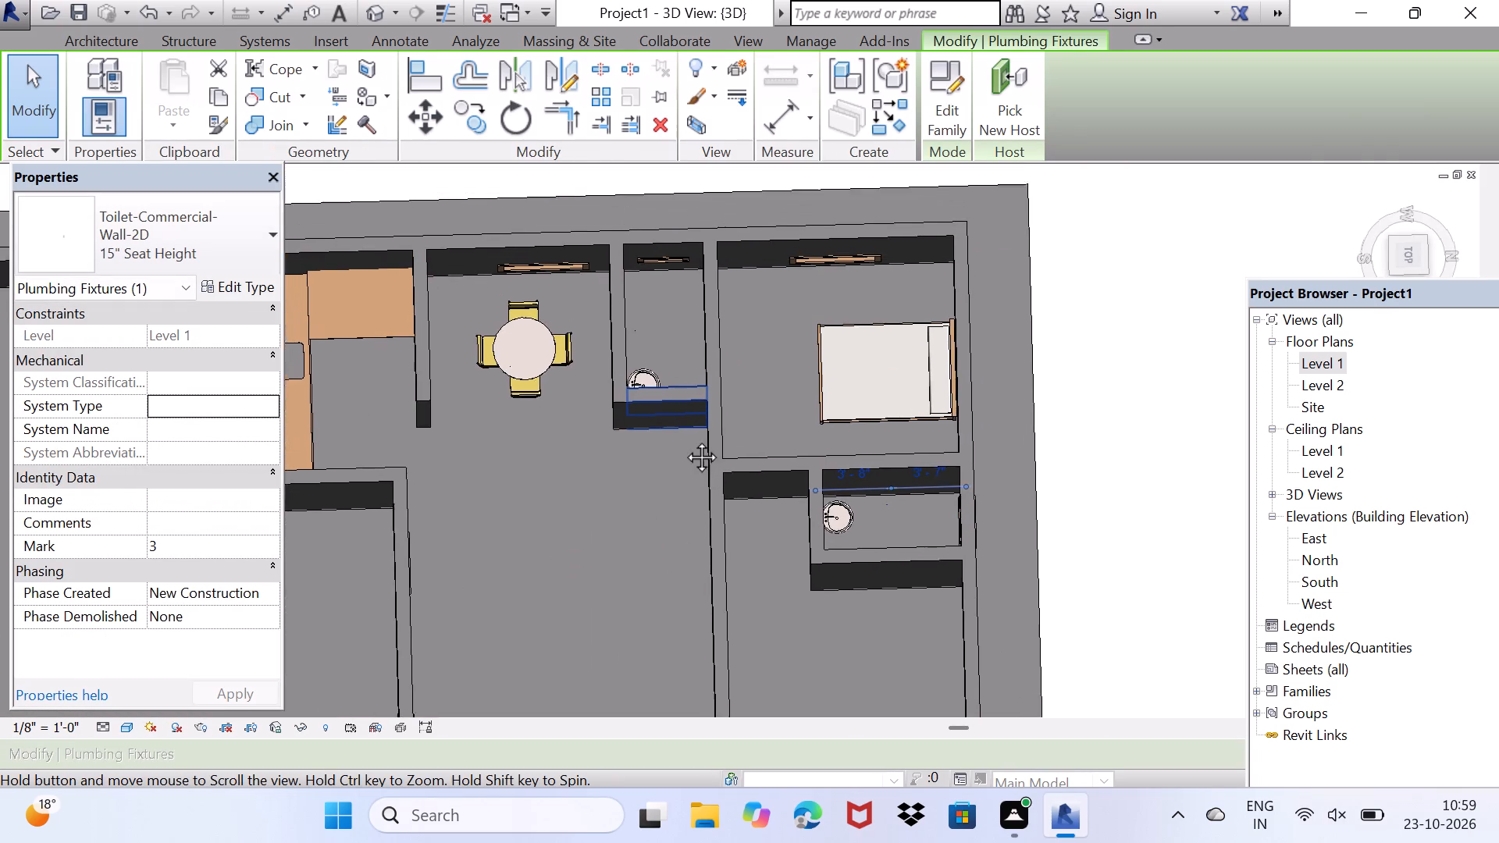
pyautogui.moveTo(684, 439); pyautogui.dragTo(675, 456, button='middle')
pyautogui.scroll(4, 636, 377)
pyautogui.scroll(-8, 621, 339)
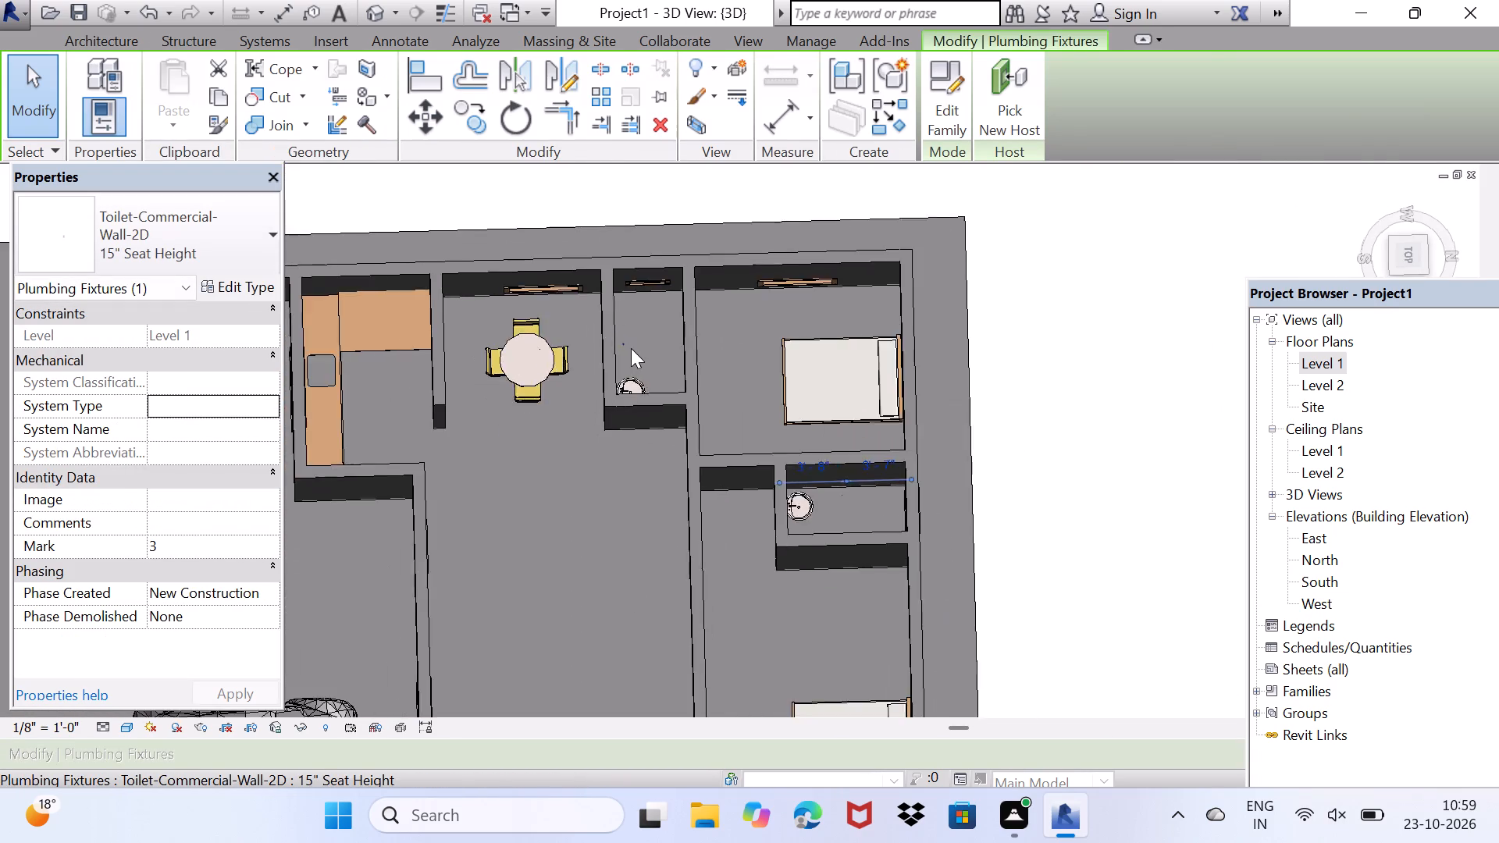
pyautogui.scroll(3, 641, 455)
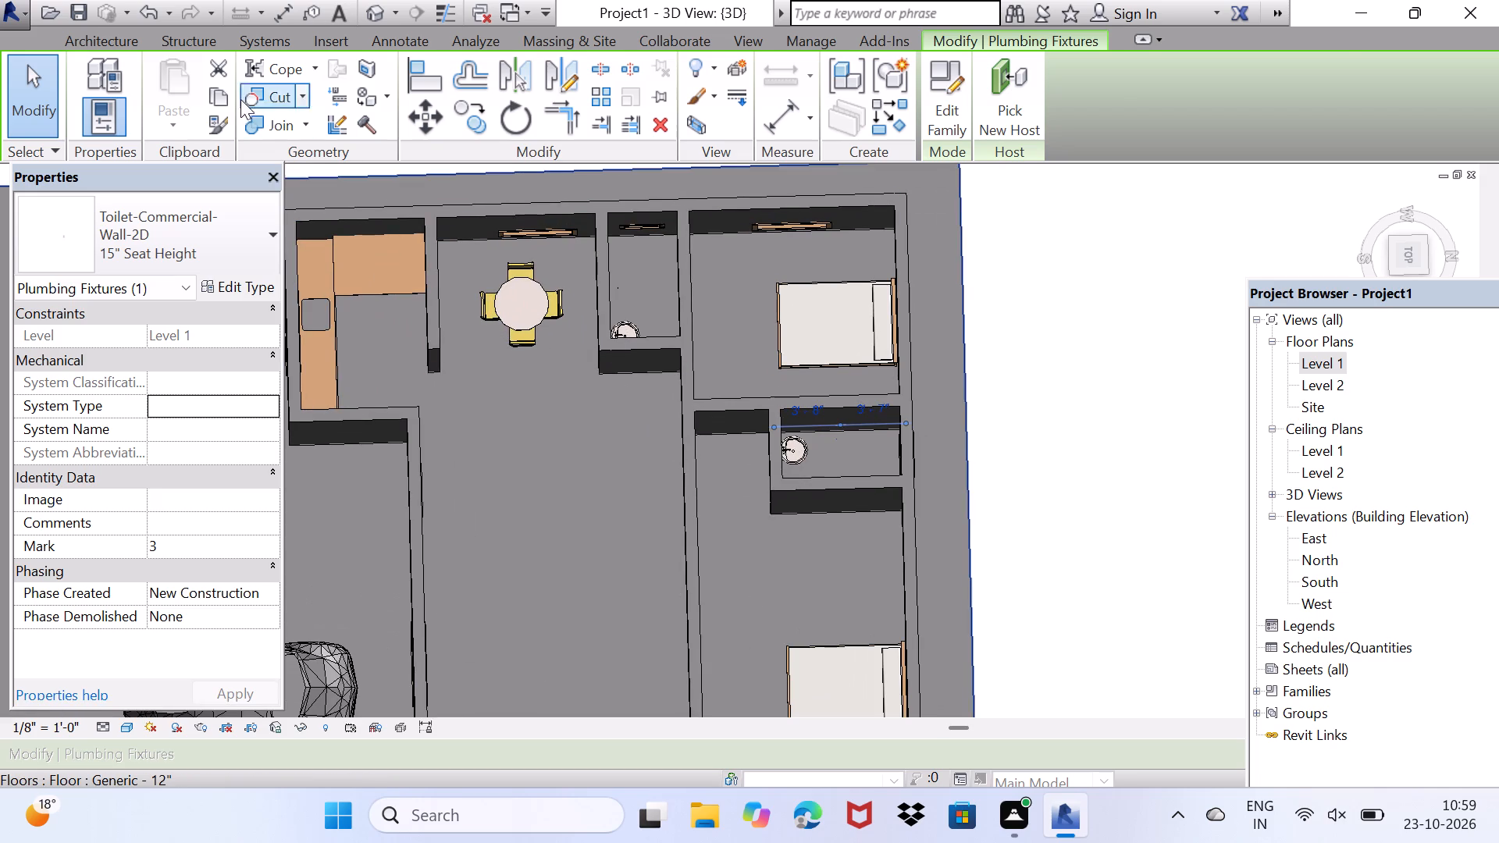
# Switch to the architectural building tools.
pyautogui.doubleClick(84, 49)
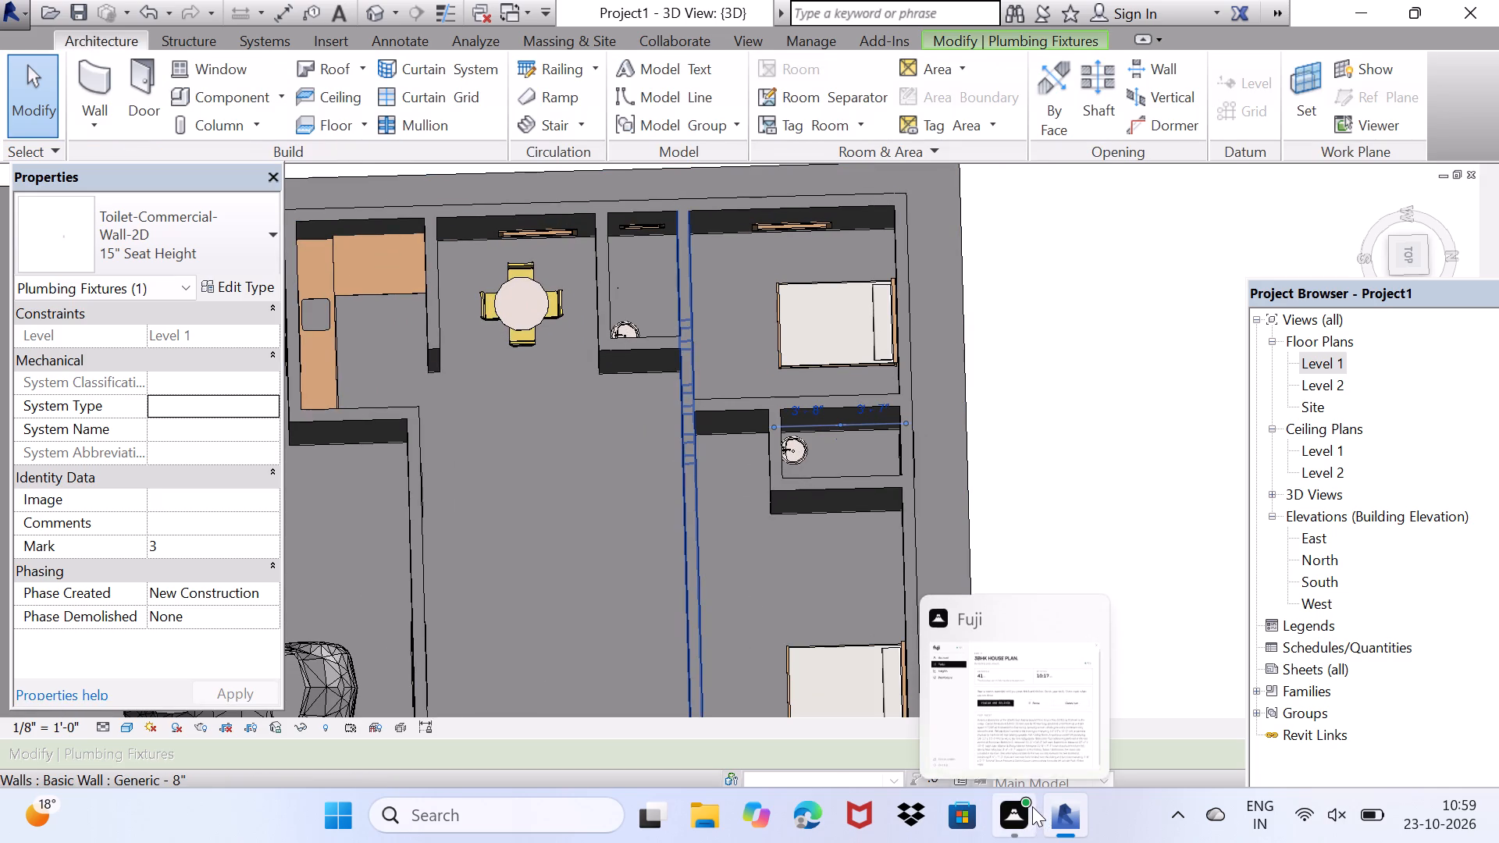
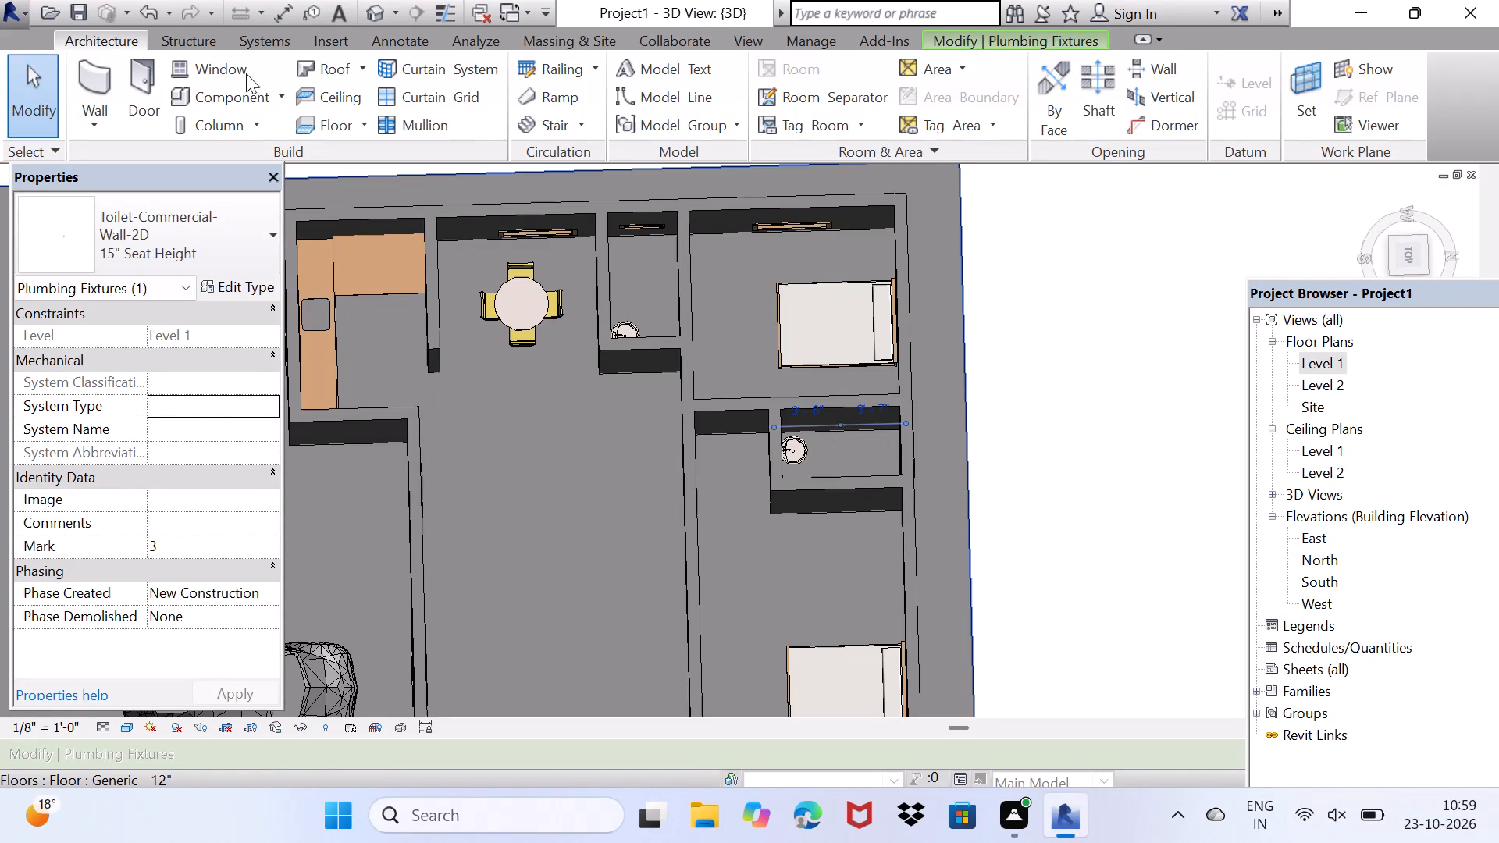
# Load the Toilet-Commercial-Wall-2D family from the Plumbing > Architectural > Fixtures > Water Closets library folder as a component.
pyautogui.doubleClick(209, 91)
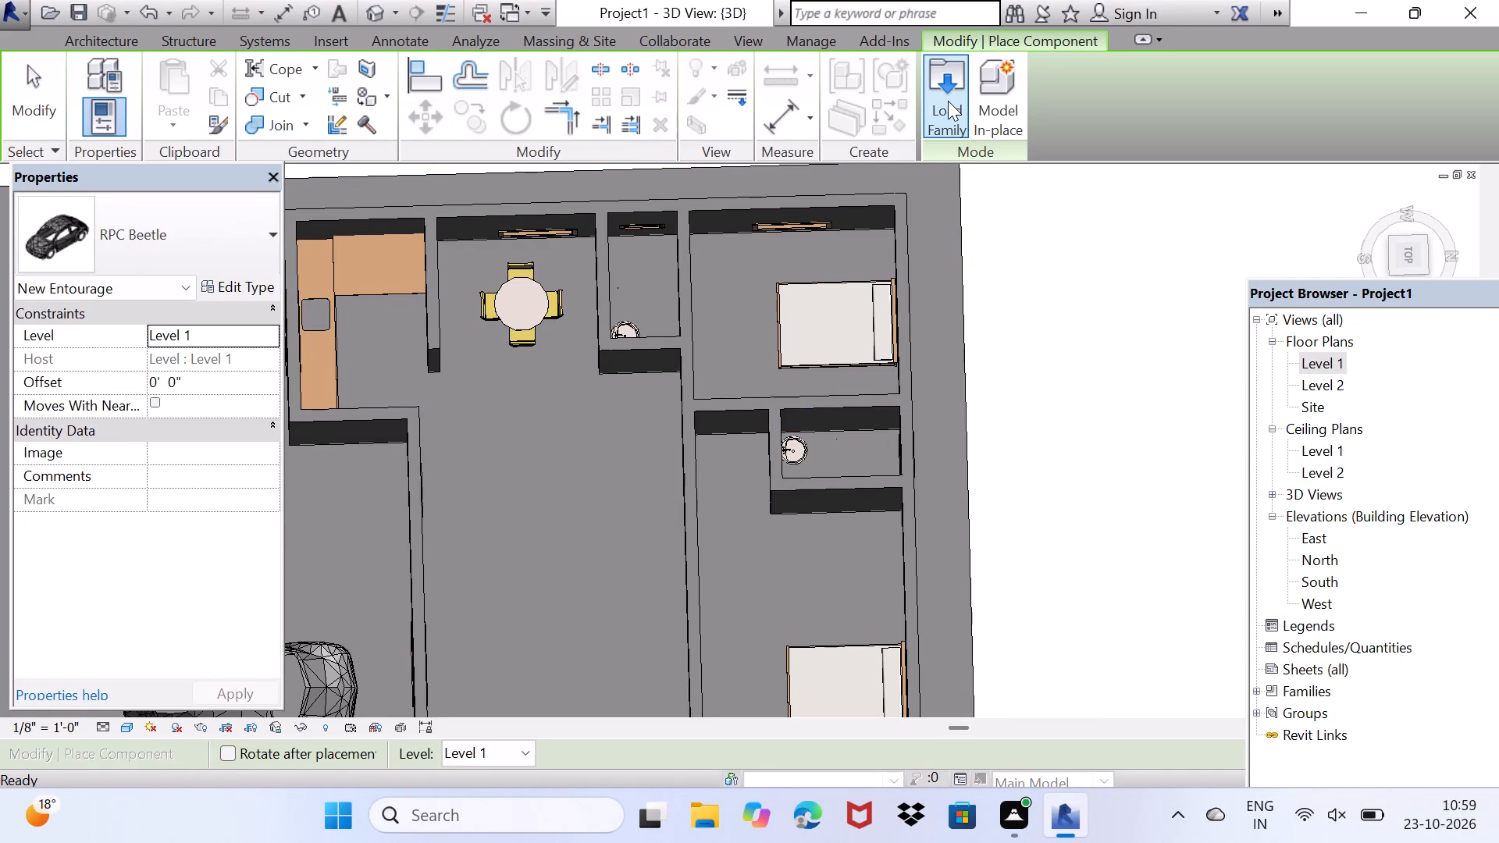
pyautogui.click(948, 101)
pyautogui.click(948, 101)
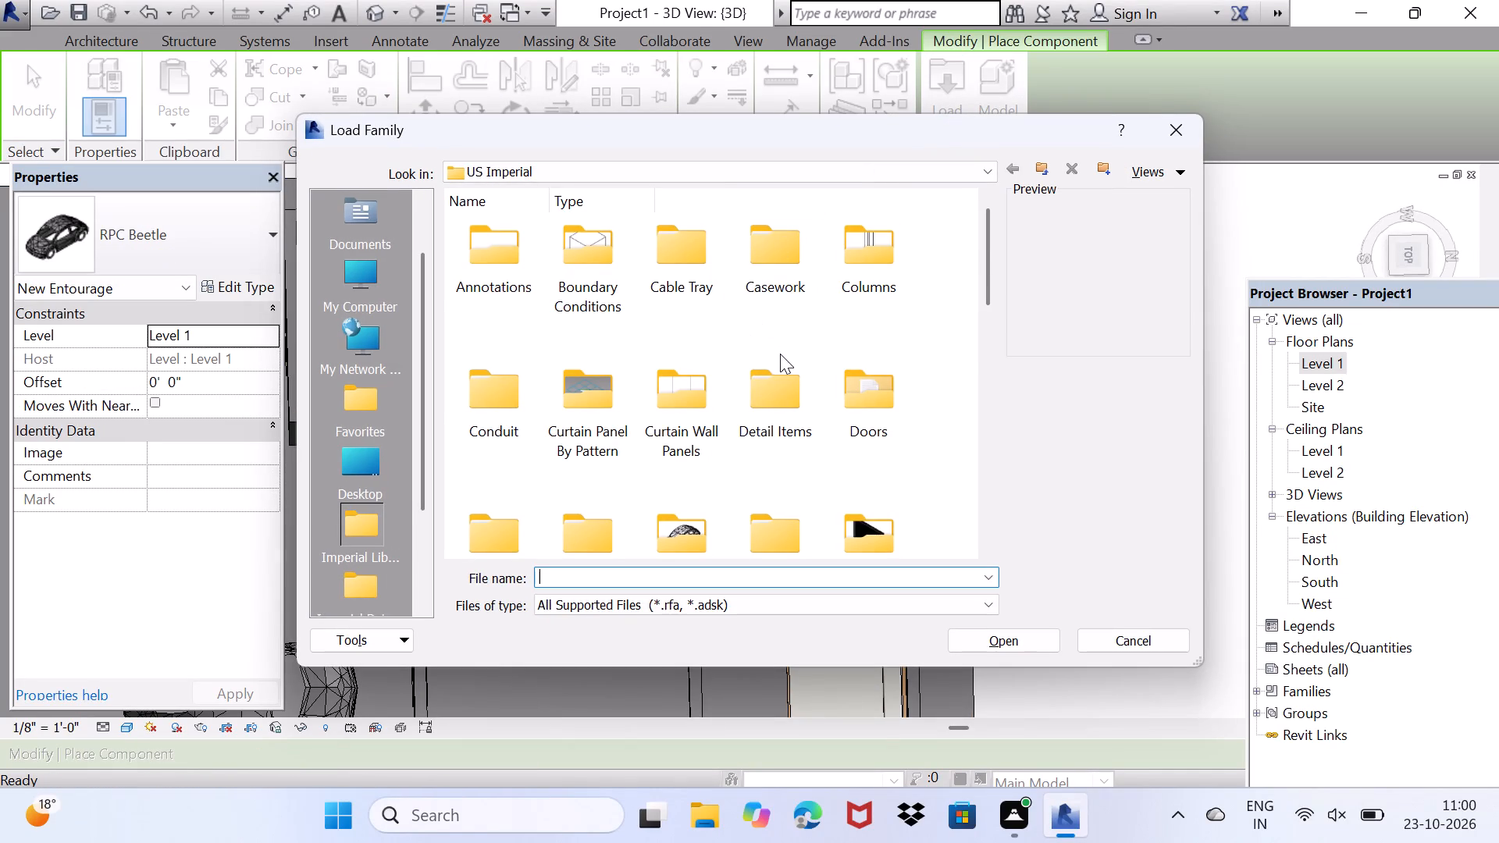
pyautogui.scroll(-1, 780, 354)
pyautogui.scroll(-2, 879, 404)
pyautogui.doubleClick(483, 338)
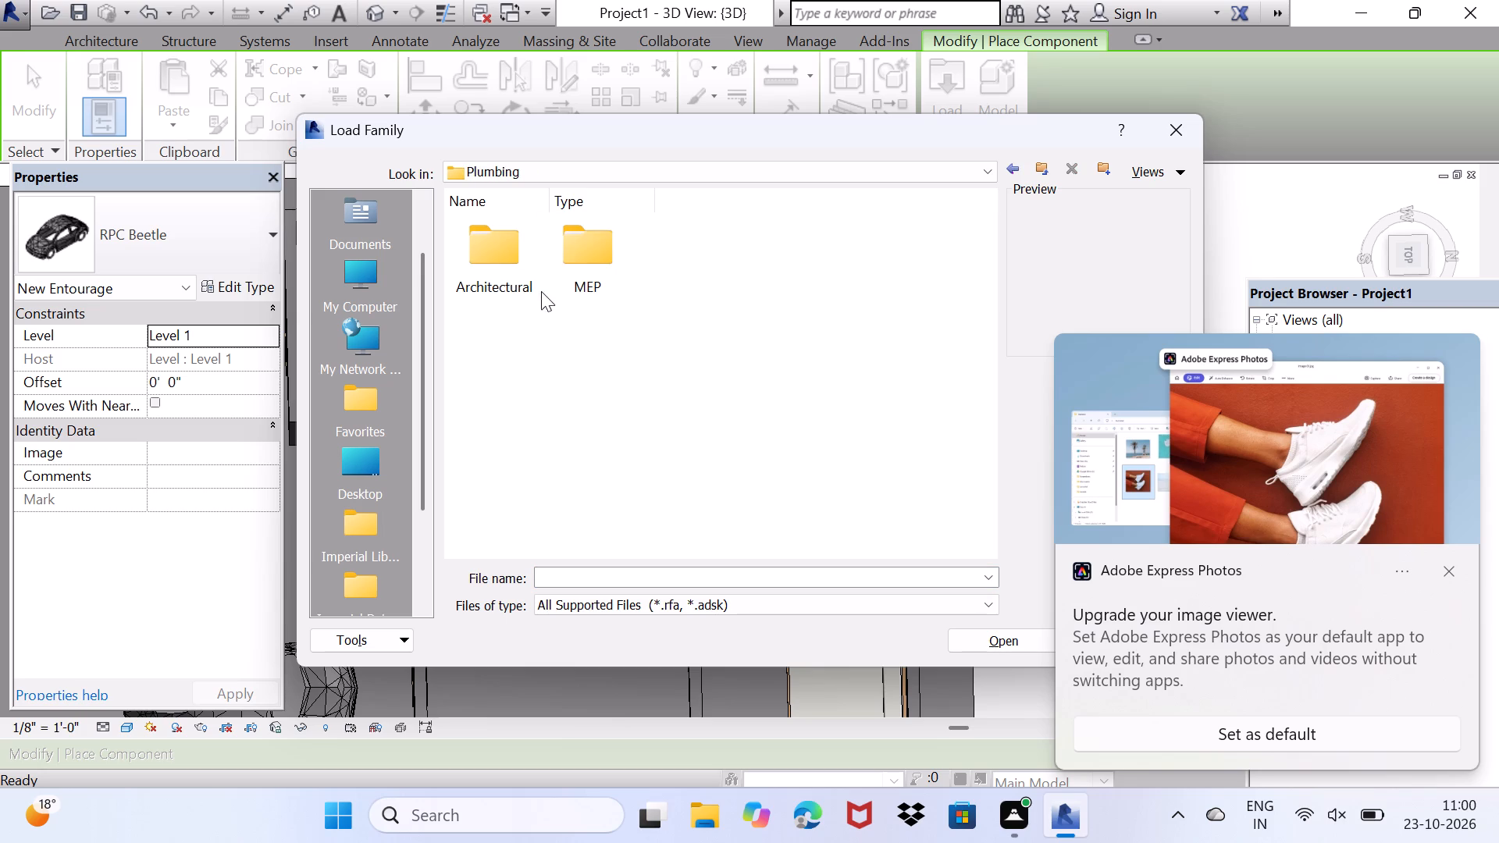
pyautogui.click(505, 270)
pyautogui.click(505, 270)
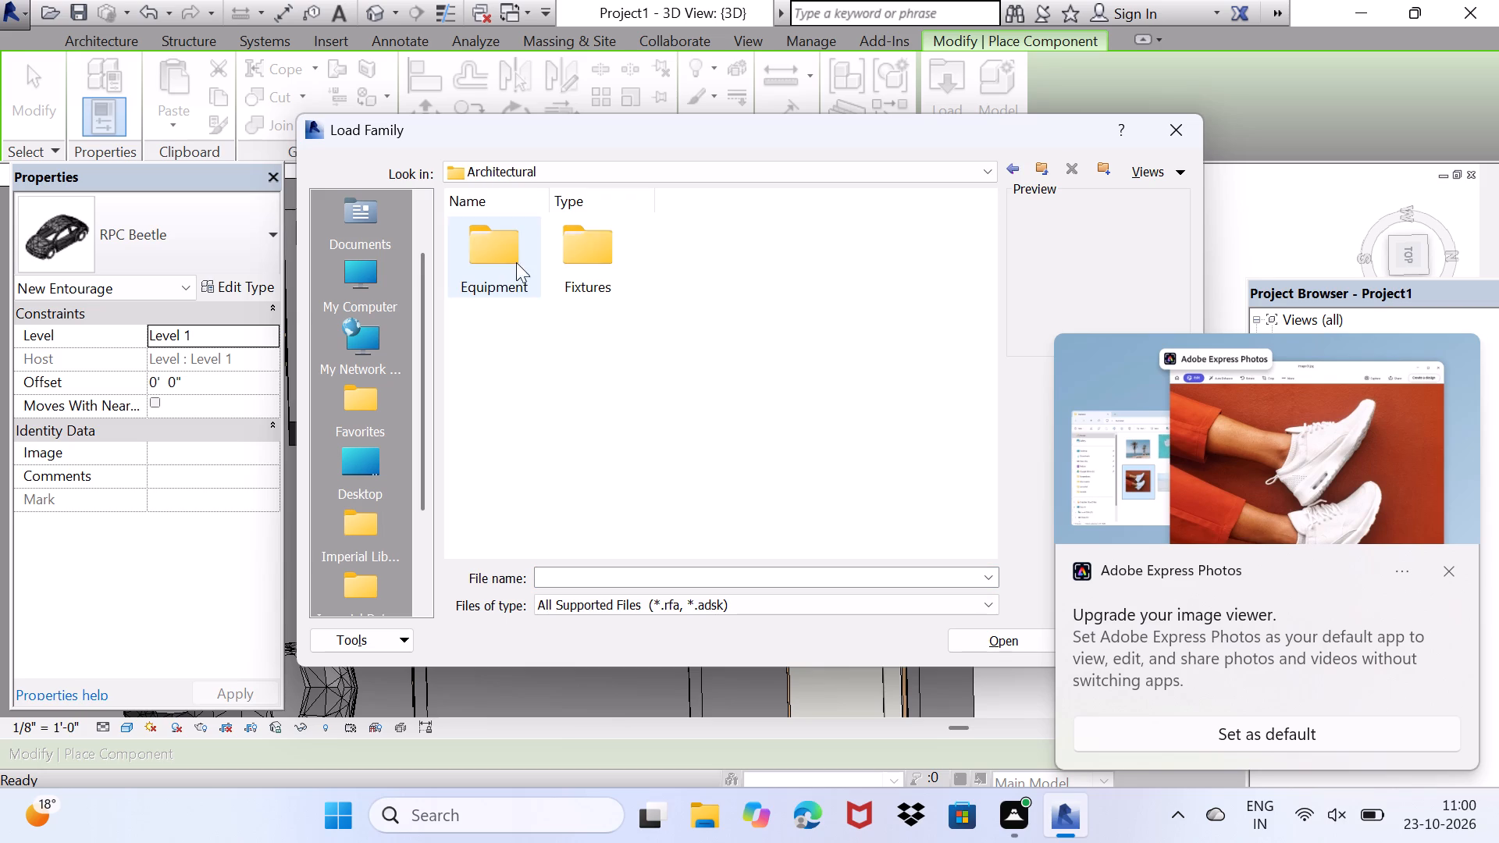
pyautogui.doubleClick(583, 261)
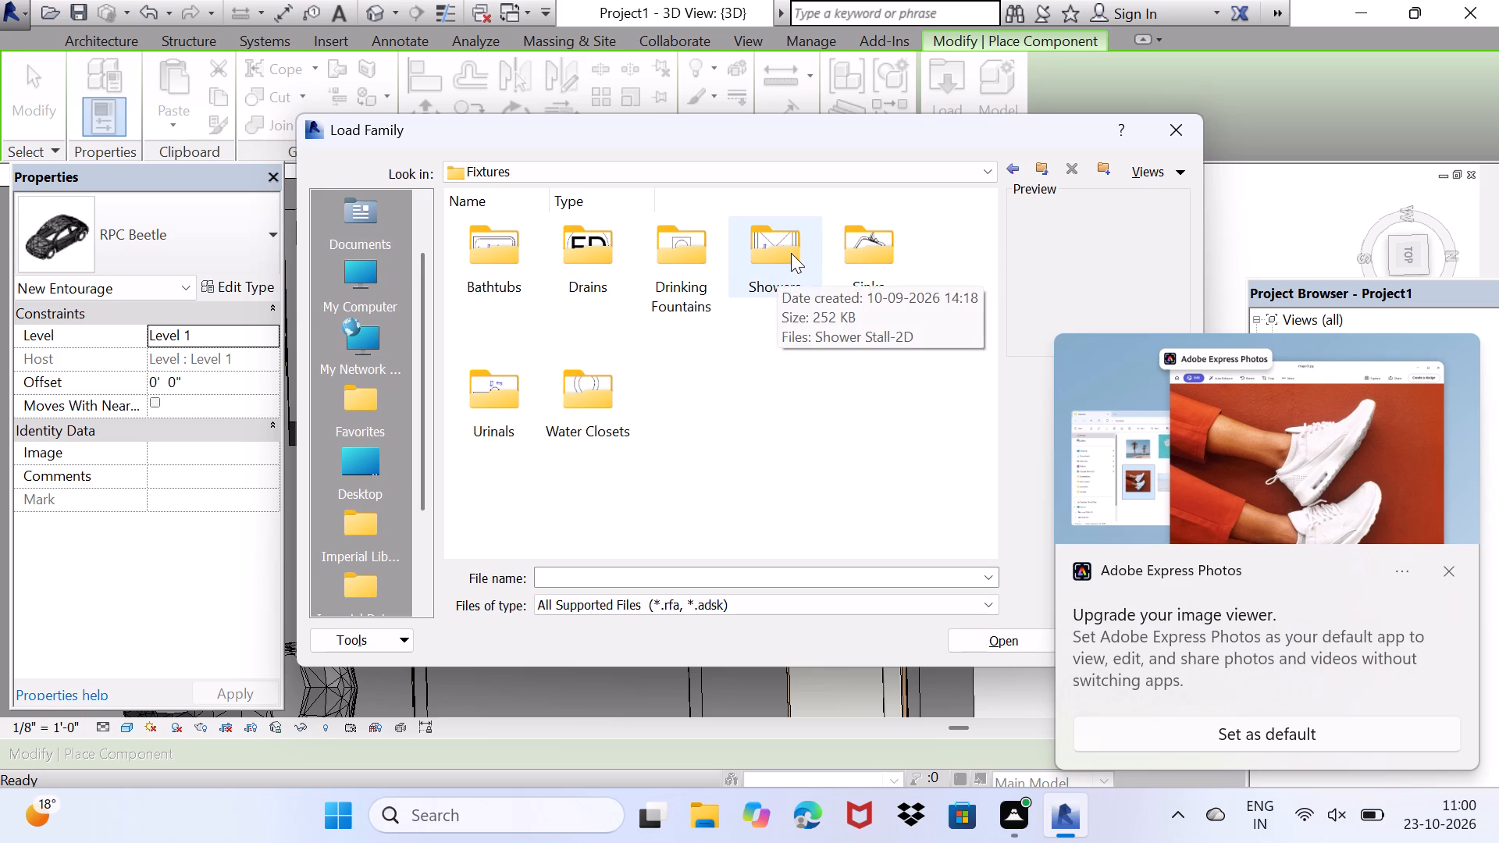
pyautogui.doubleClick(575, 404)
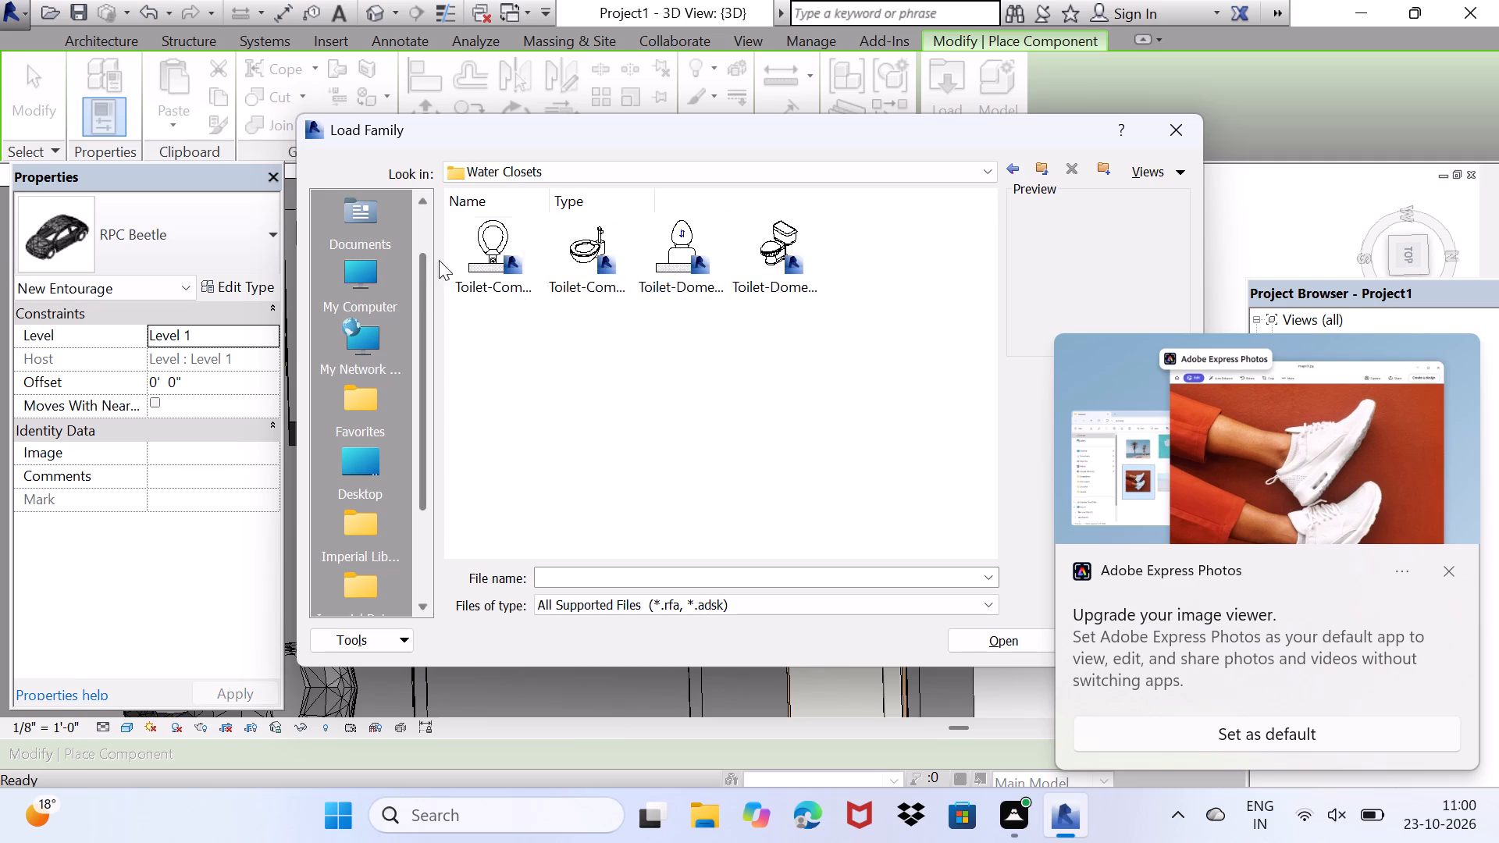
pyautogui.click(488, 254)
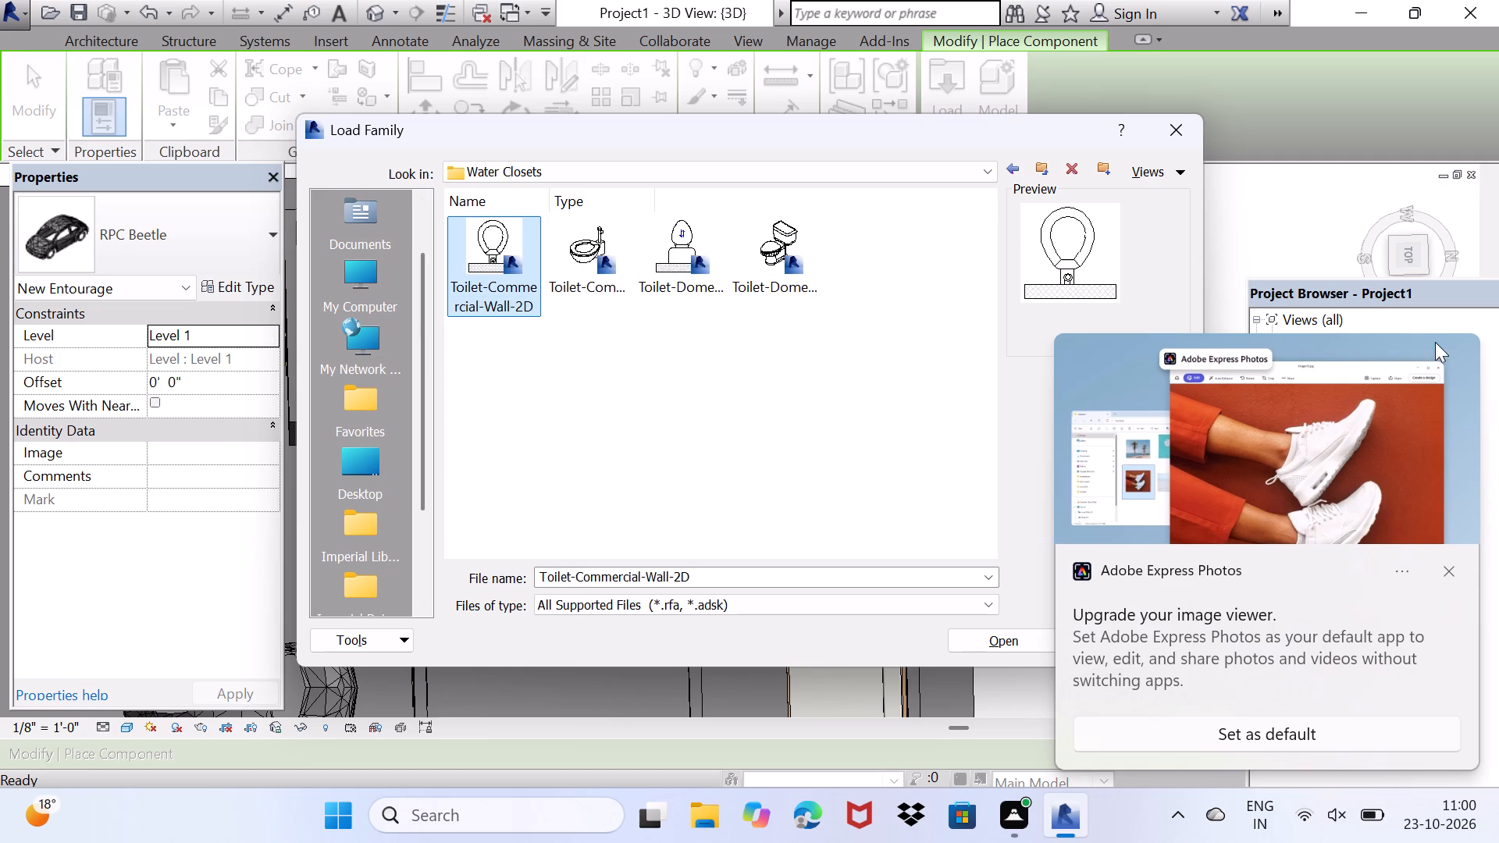
pyautogui.click(1451, 570)
pyautogui.click(1008, 640)
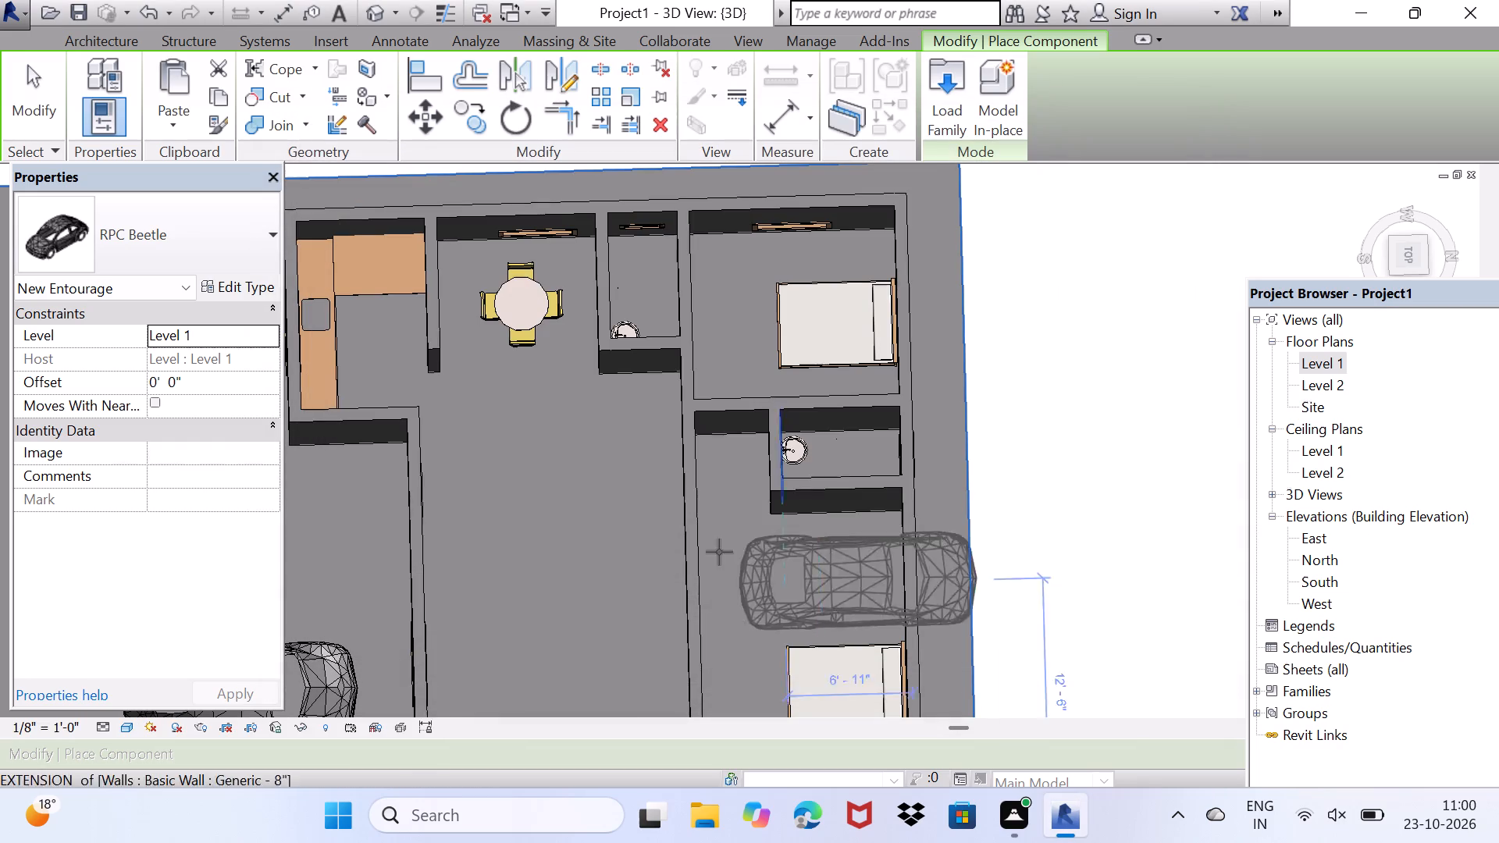
# Look through the available component types, from beds and counter tops to trees, sinks, toilets and vanity counters.
pyautogui.scroll(-1, 577, 369)
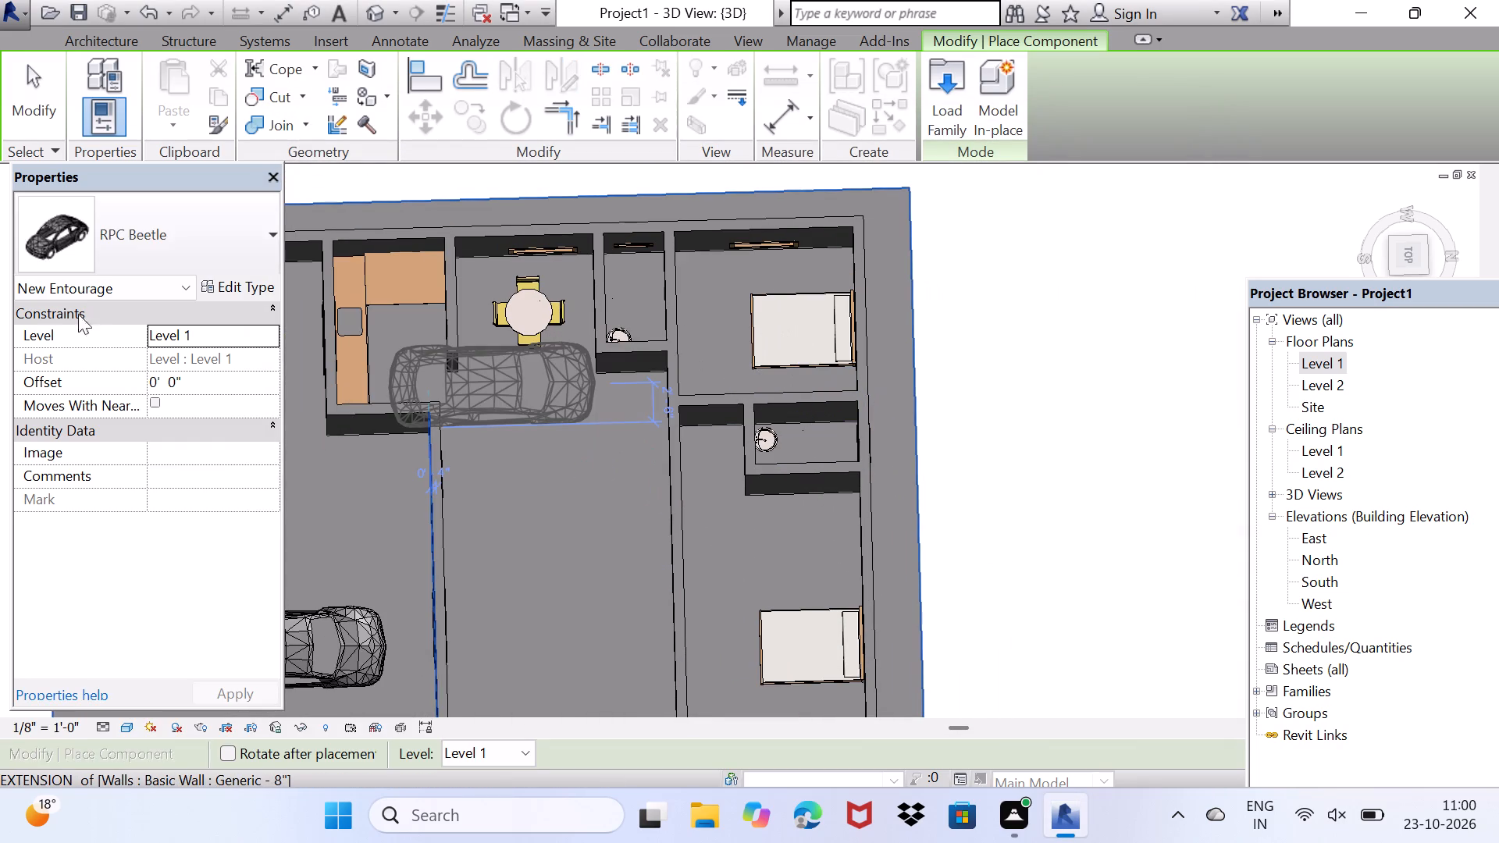
pyautogui.click(171, 241)
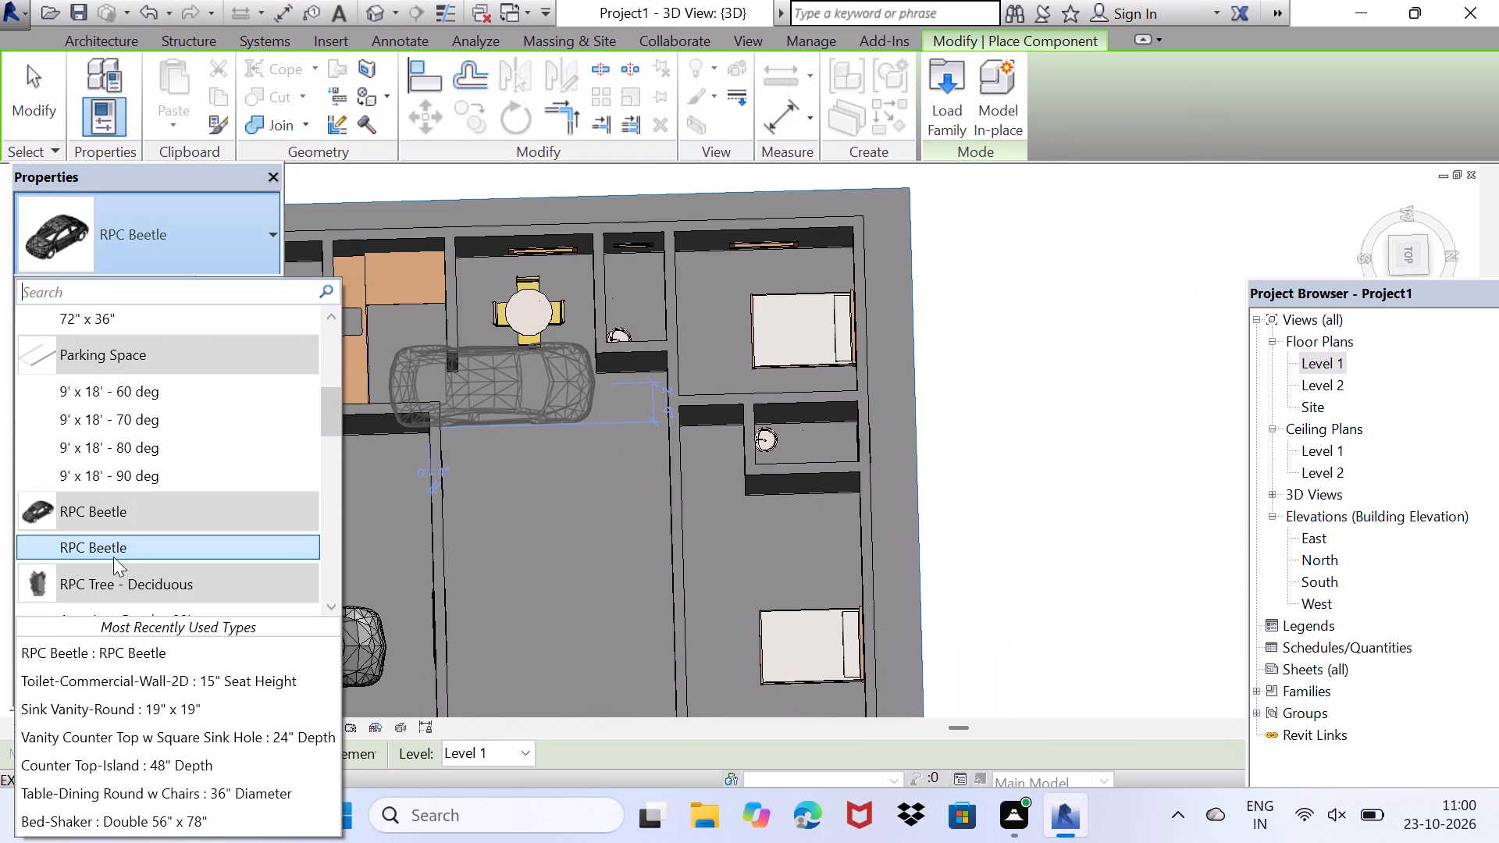
pyautogui.scroll(-1, 109, 586)
pyautogui.scroll(17, 109, 586)
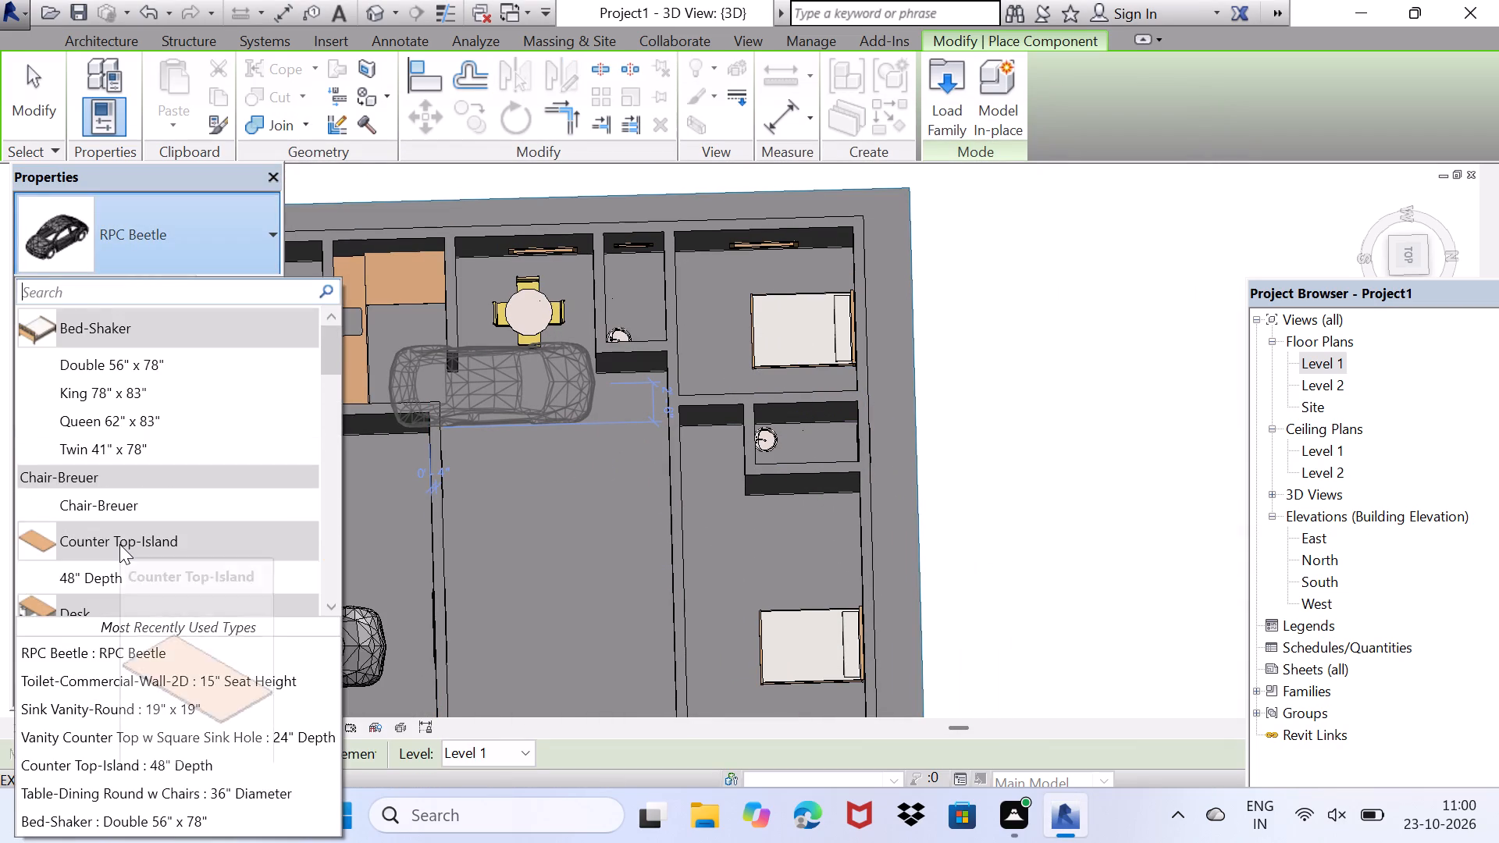
pyautogui.scroll(-18, 119, 544)
pyautogui.scroll(-3, 127, 529)
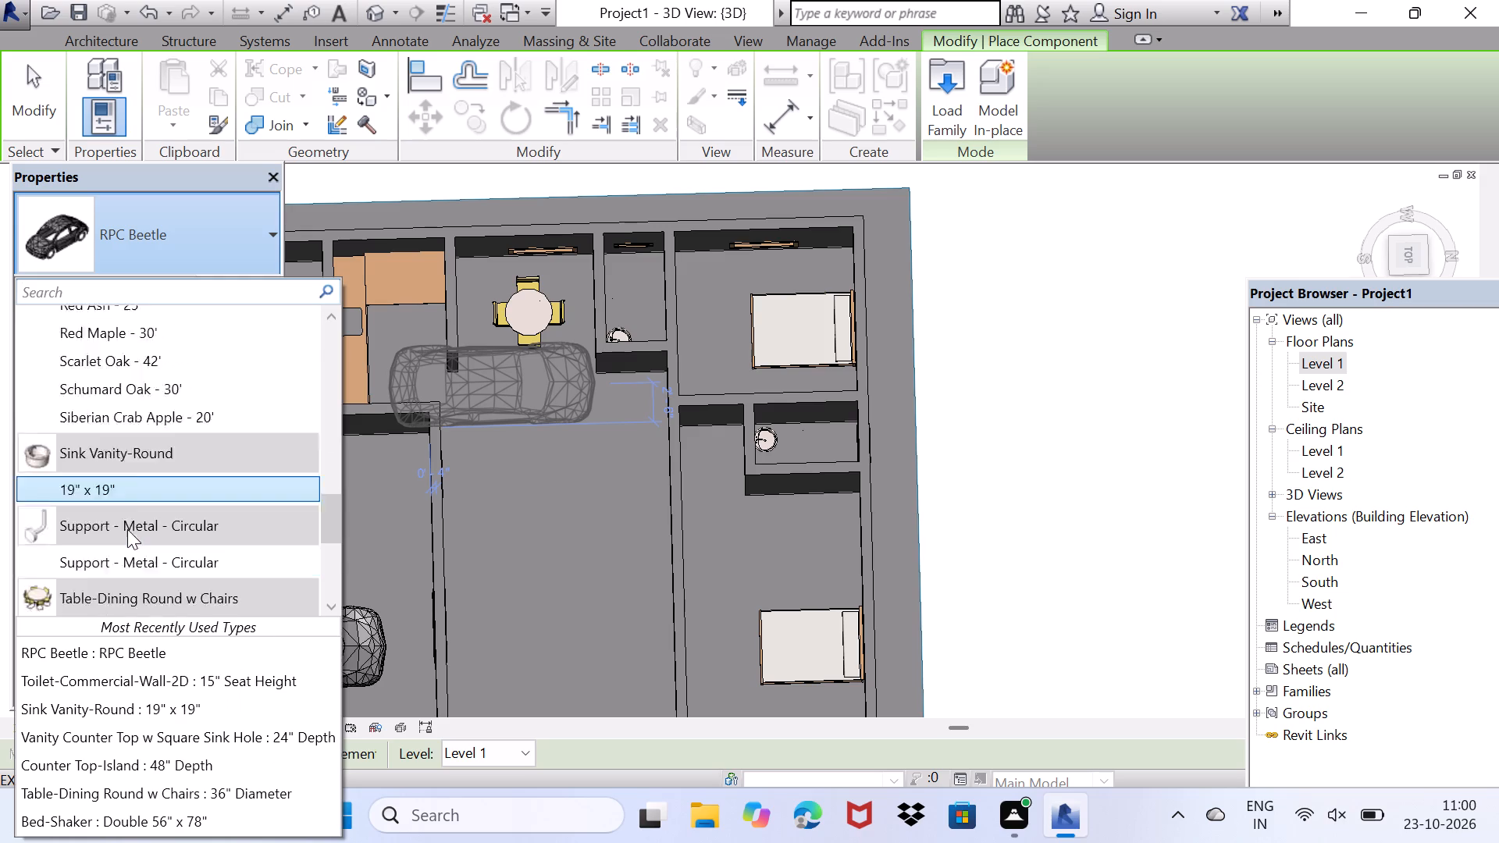
pyautogui.scroll(-6, 128, 521)
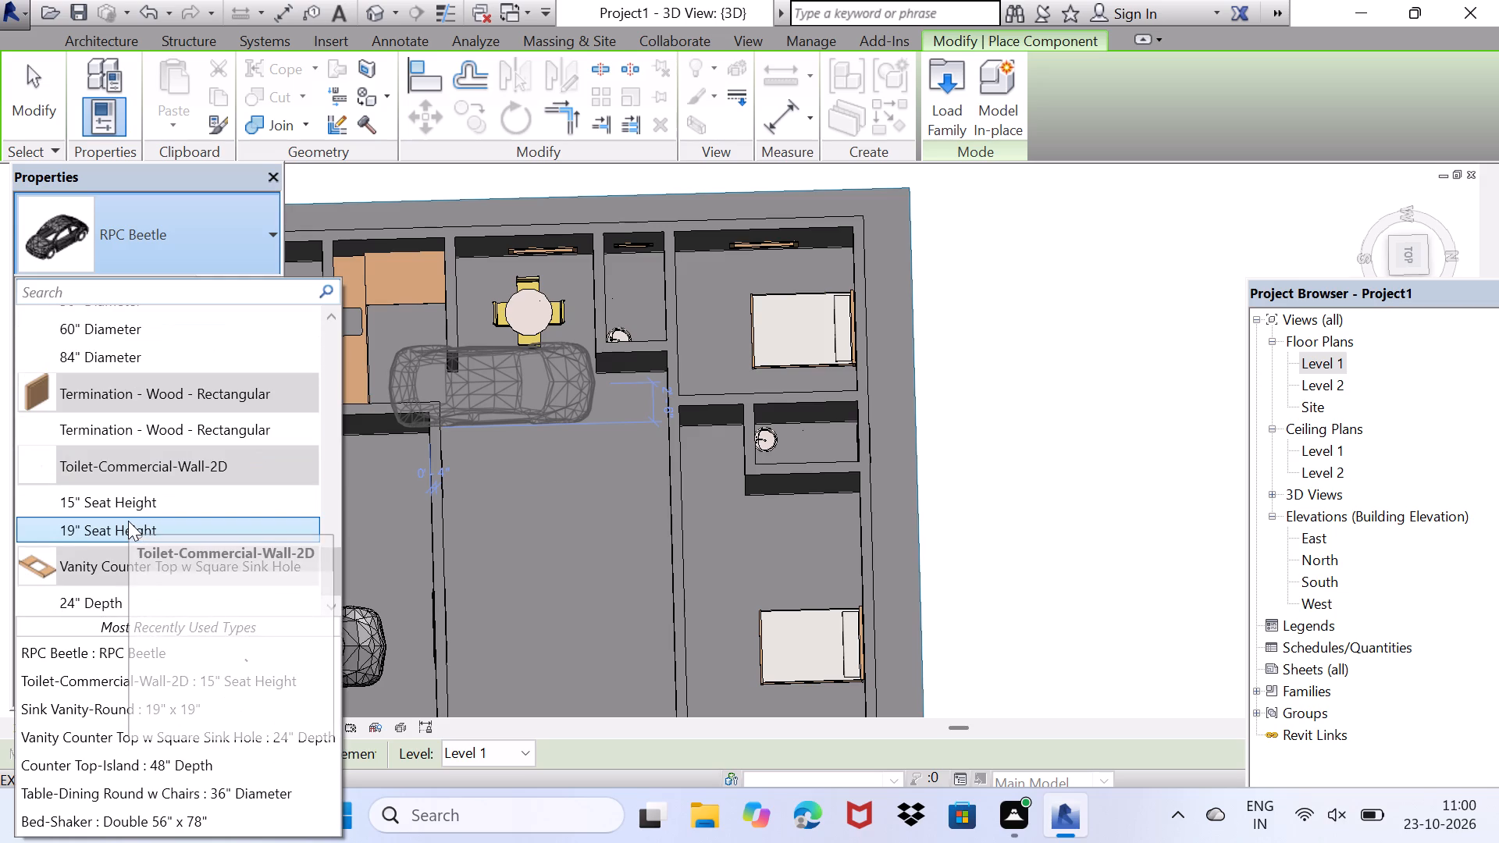
pyautogui.scroll(-3, 128, 521)
pyautogui.scroll(11, 128, 521)
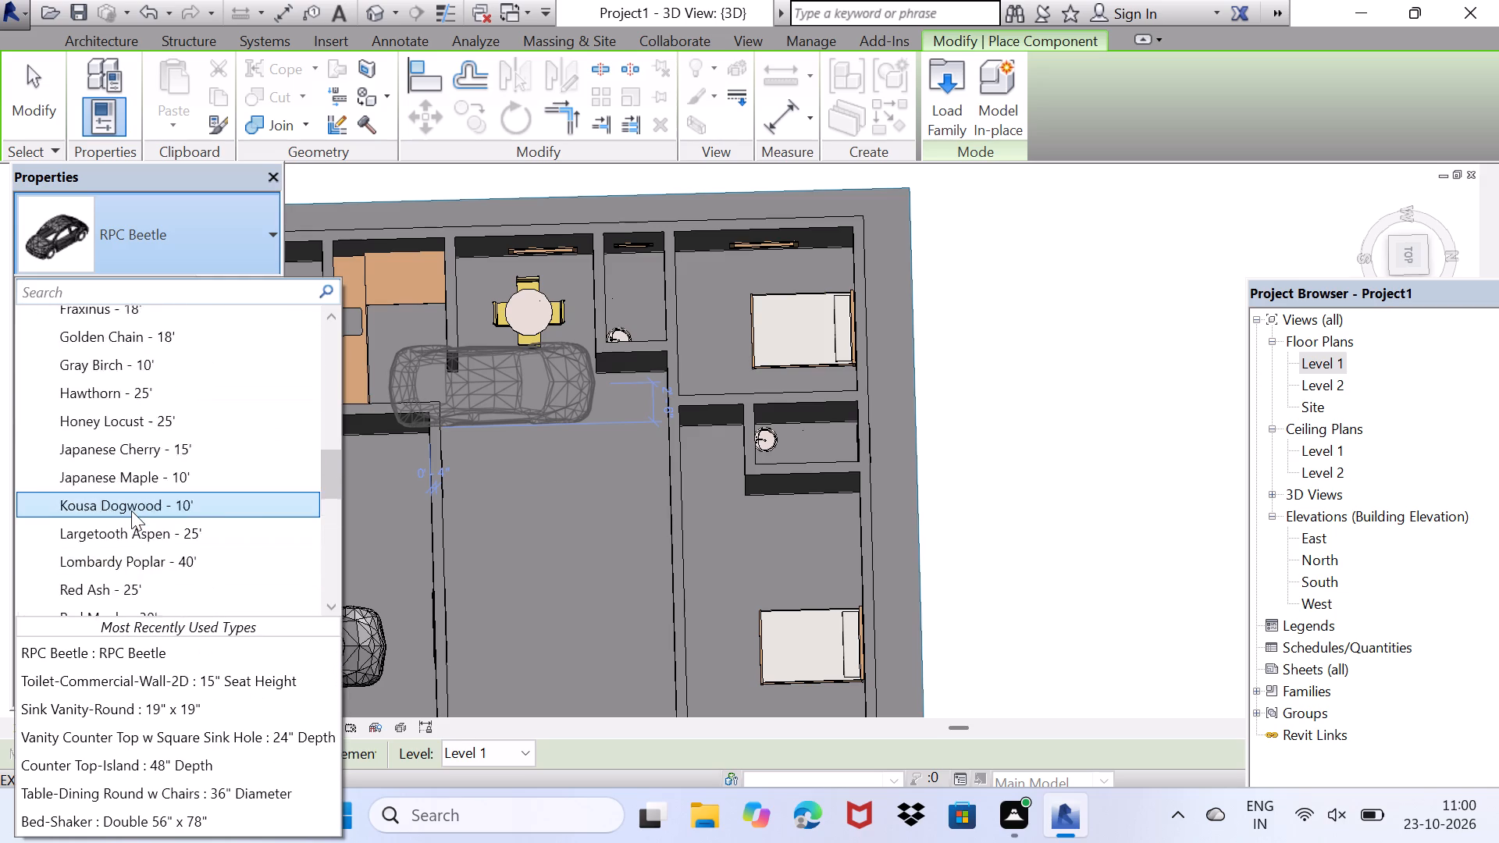
pyautogui.scroll(2, 131, 510)
pyautogui.scroll(-7, 131, 510)
pyautogui.scroll(10, 131, 510)
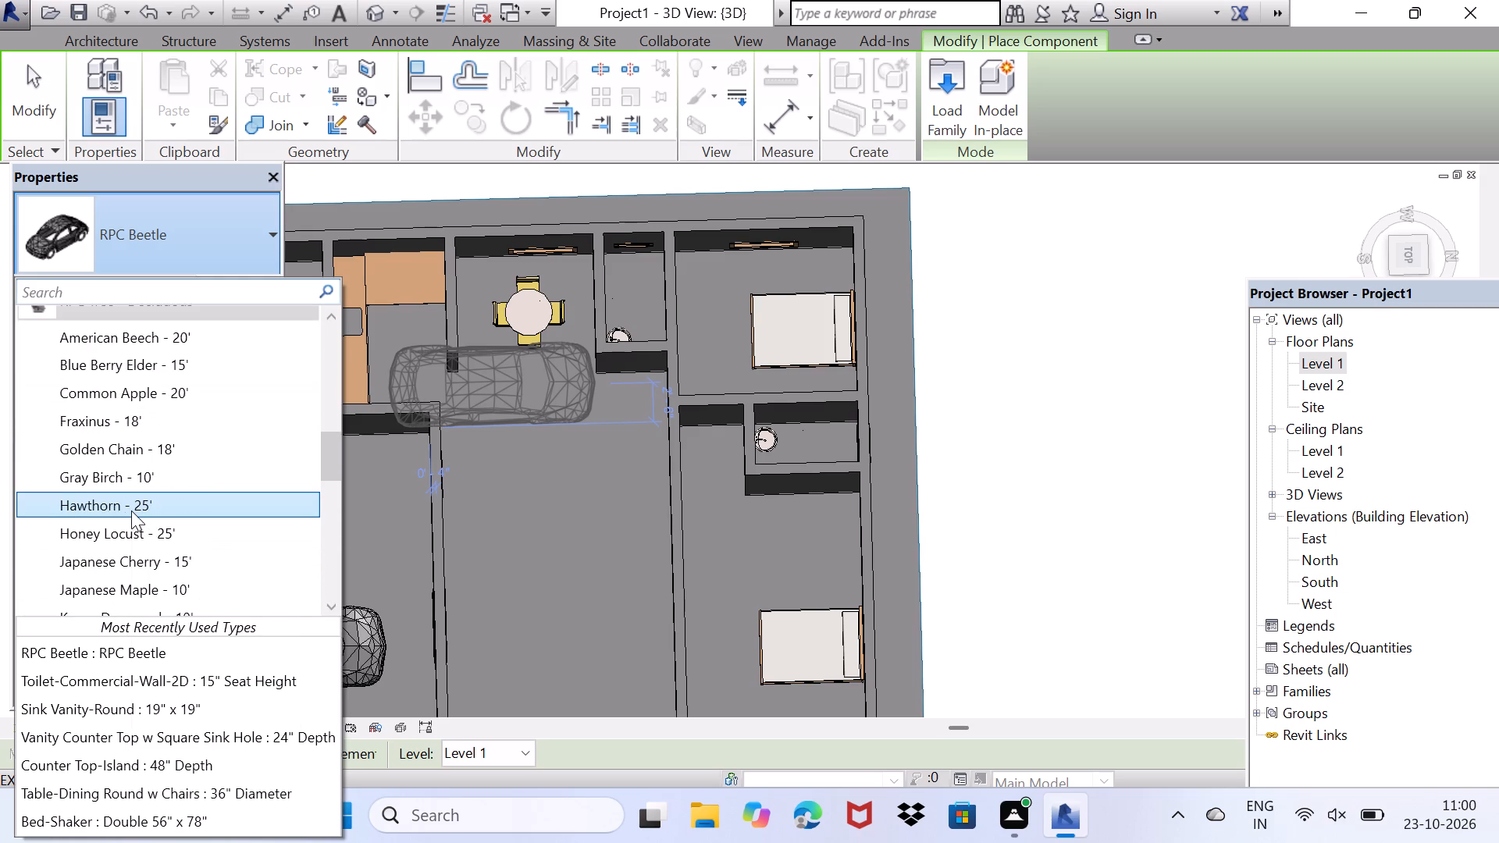
pyautogui.scroll(20, 135, 503)
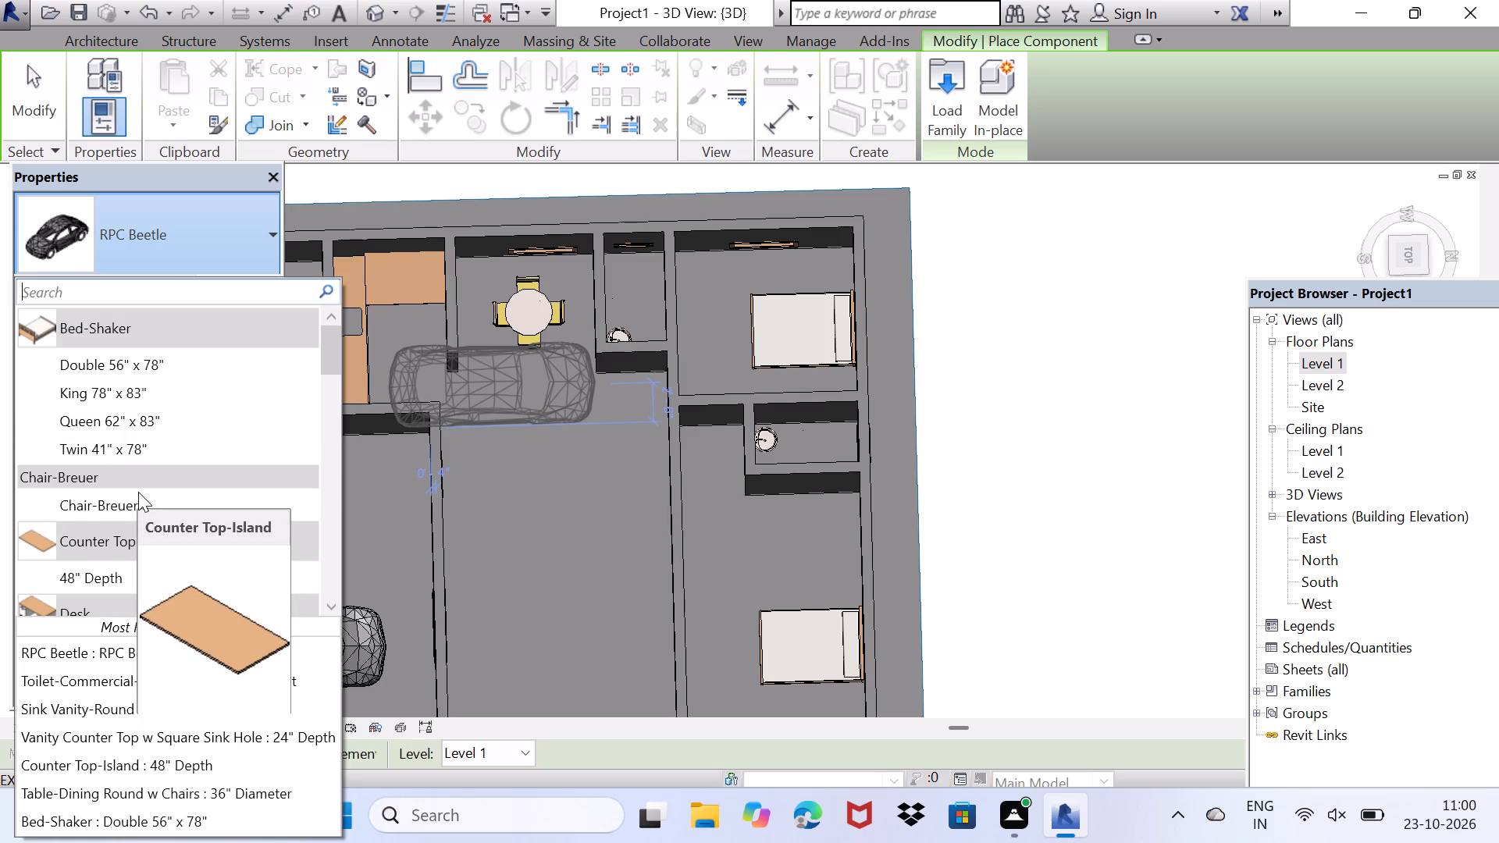
pyautogui.scroll(2, 138, 492)
pyautogui.scroll(-13, 138, 492)
pyautogui.scroll(3, 139, 492)
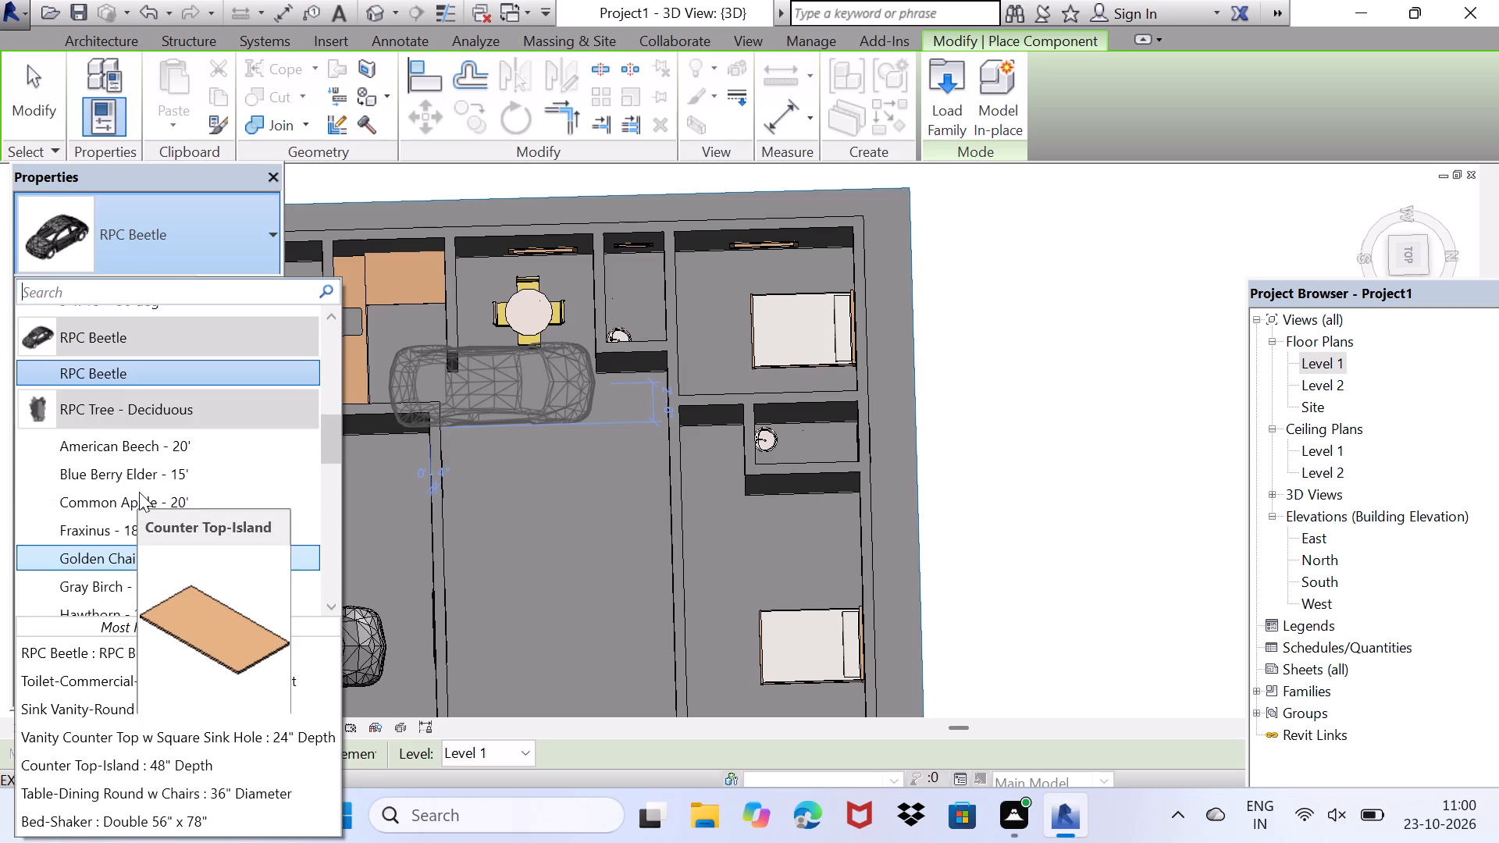
pyautogui.scroll(-18, 139, 492)
pyautogui.scroll(-4, 139, 491)
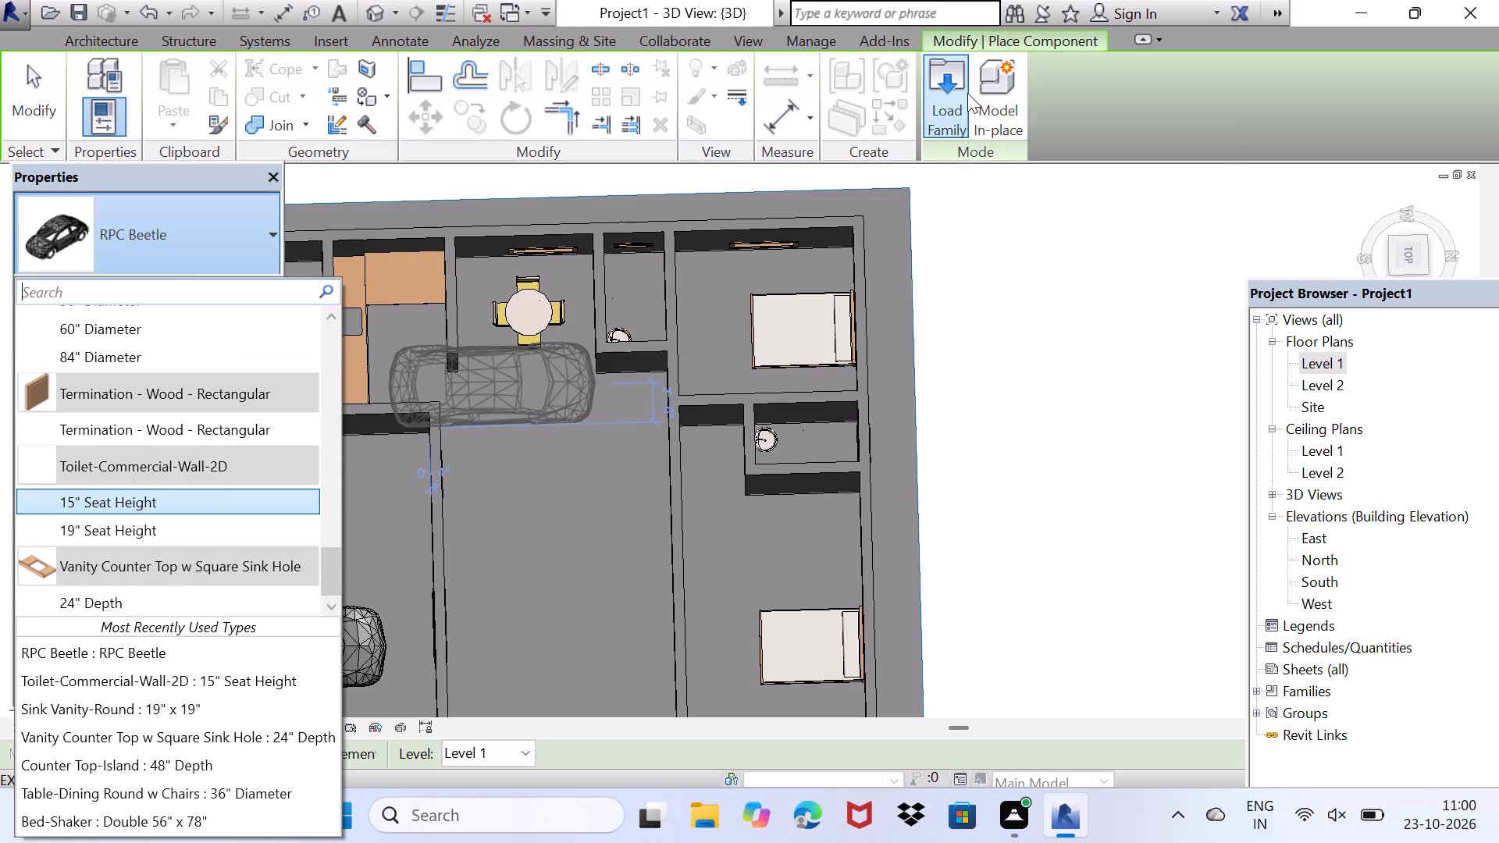
pyautogui.doubleClick(967, 93)
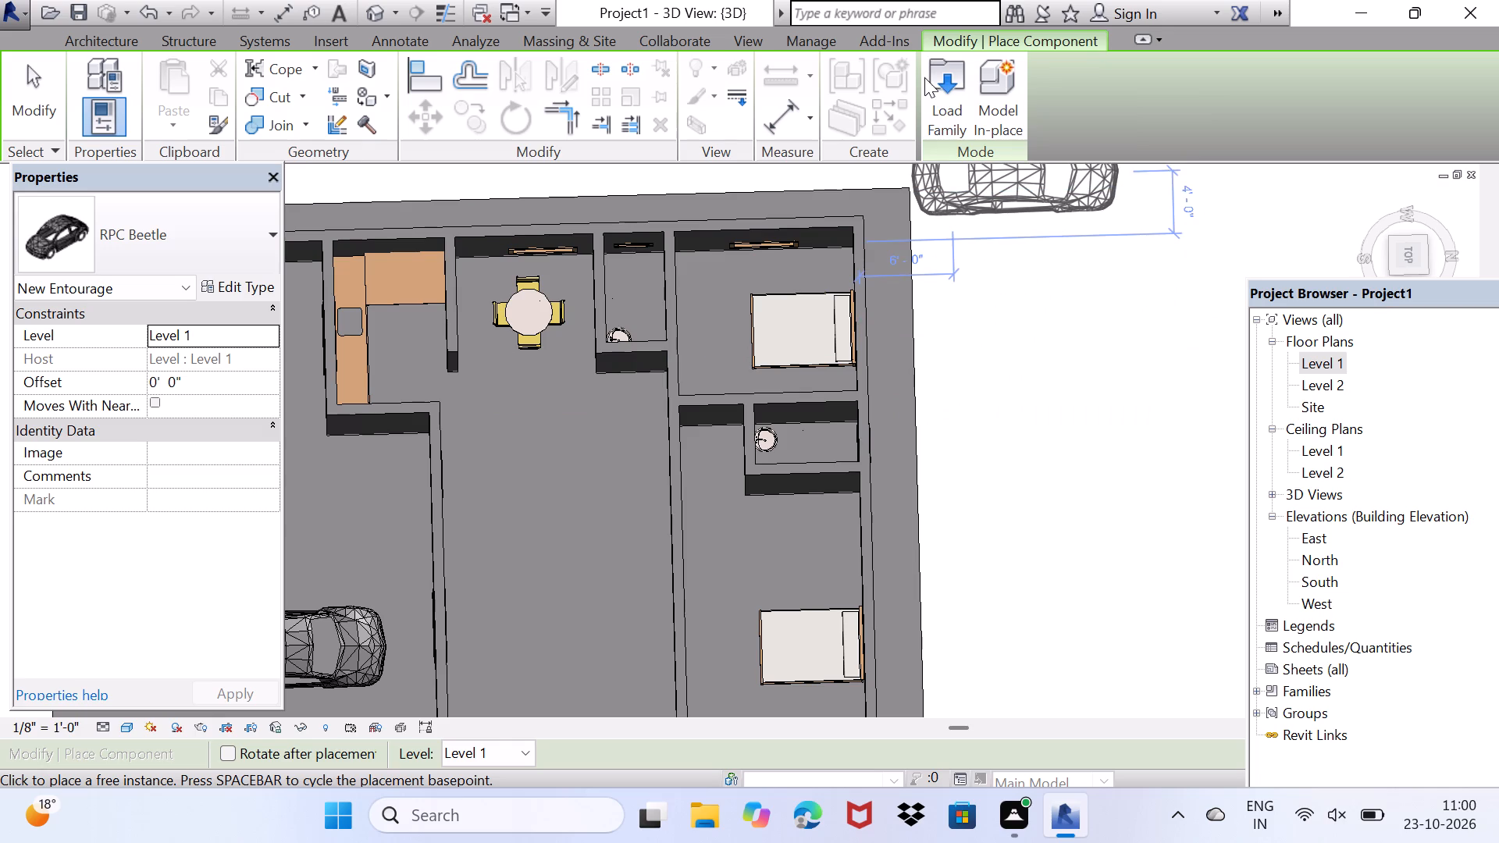
# Load the RPC Tree - Conifer family from the US Imperial library's Planting folder.
pyautogui.doubleClick(941, 80)
pyautogui.scroll(-4, 864, 400)
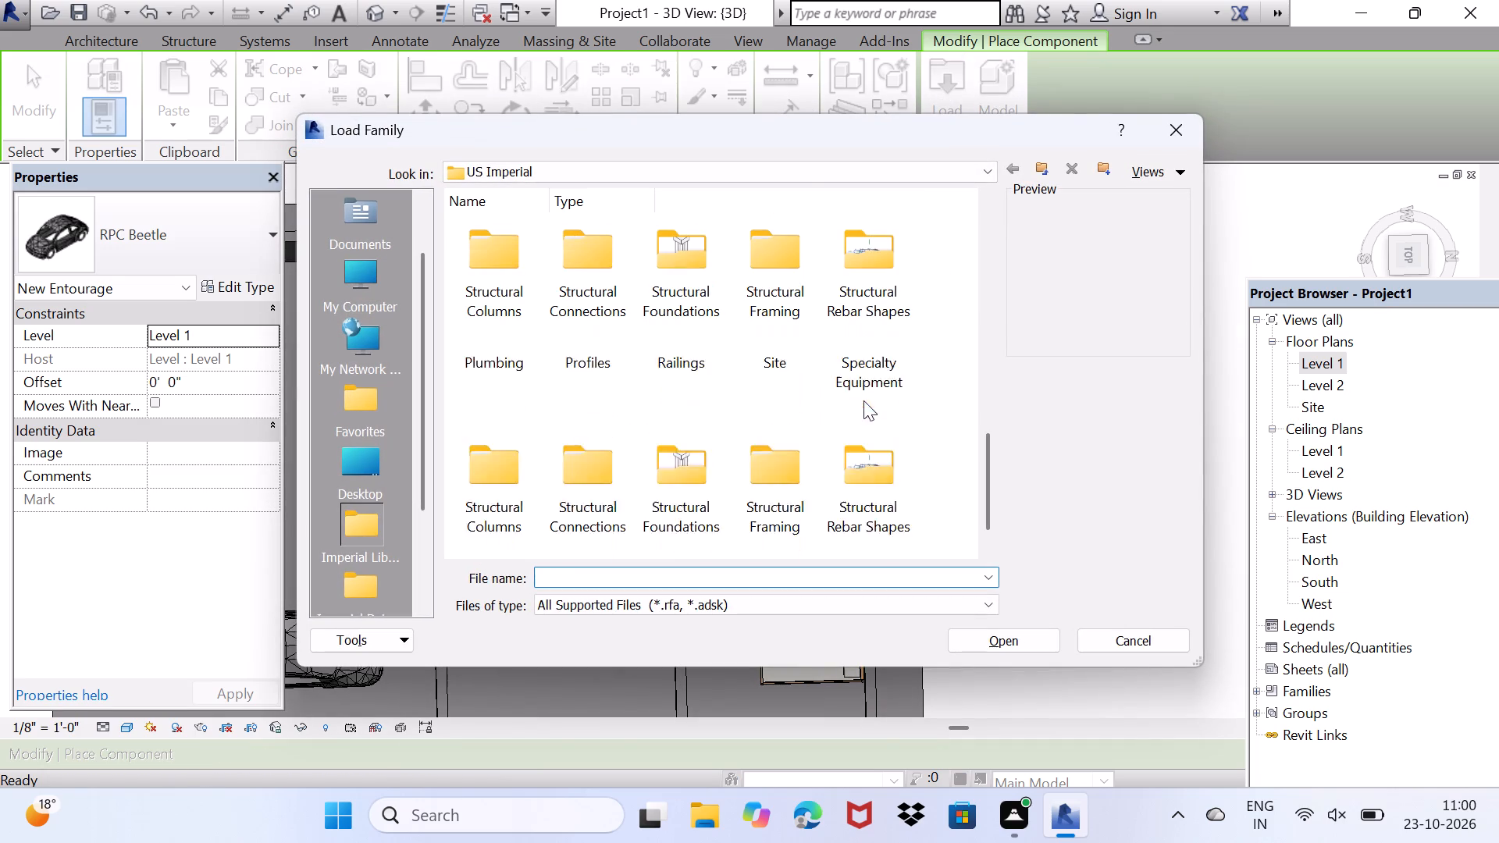
pyautogui.scroll(2, 479, 345)
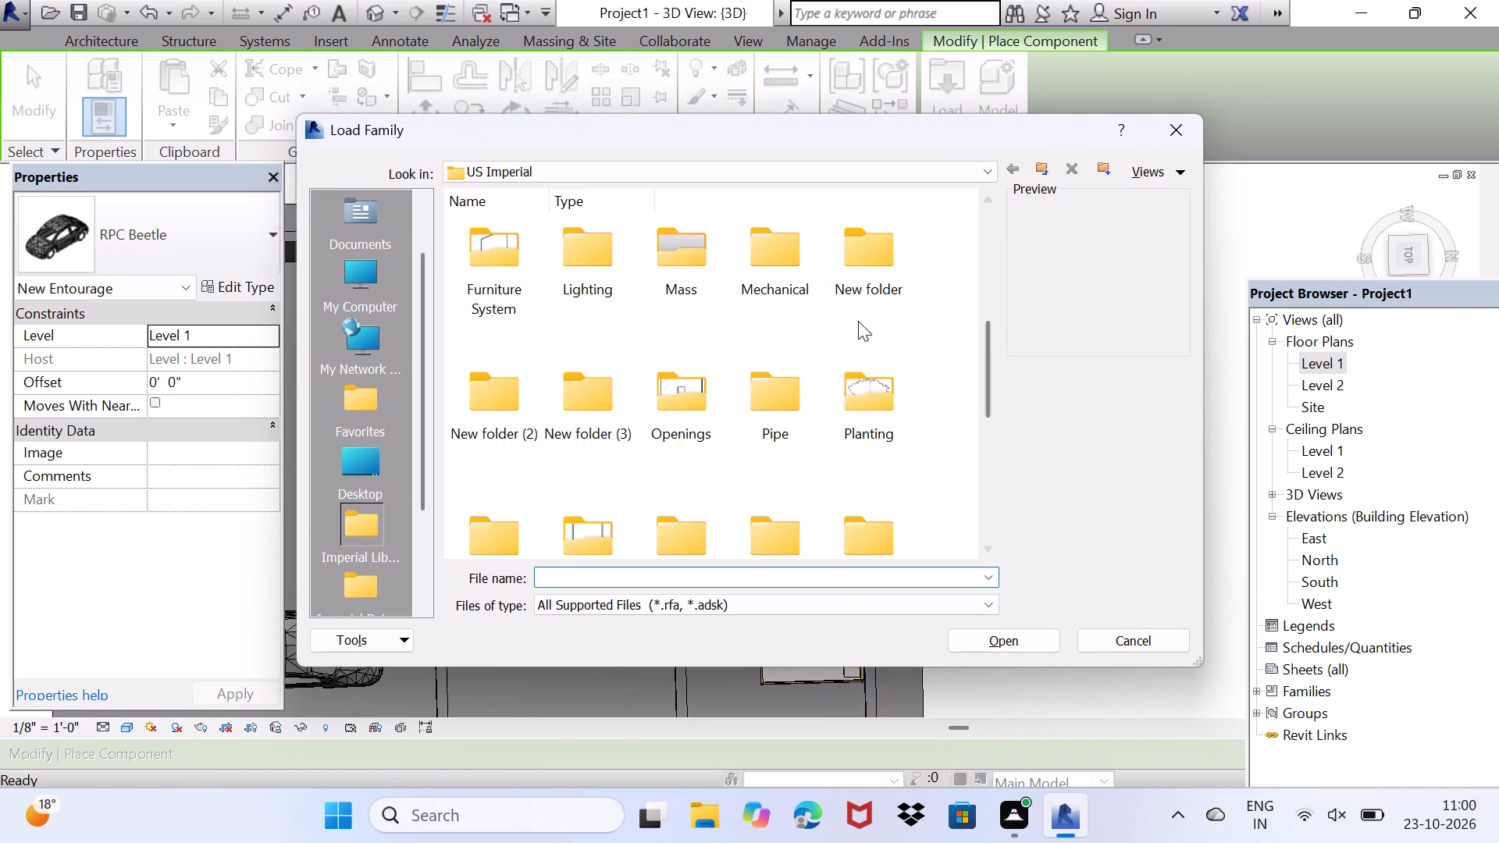
pyautogui.scroll(-2, 820, 344)
pyautogui.scroll(2, 820, 344)
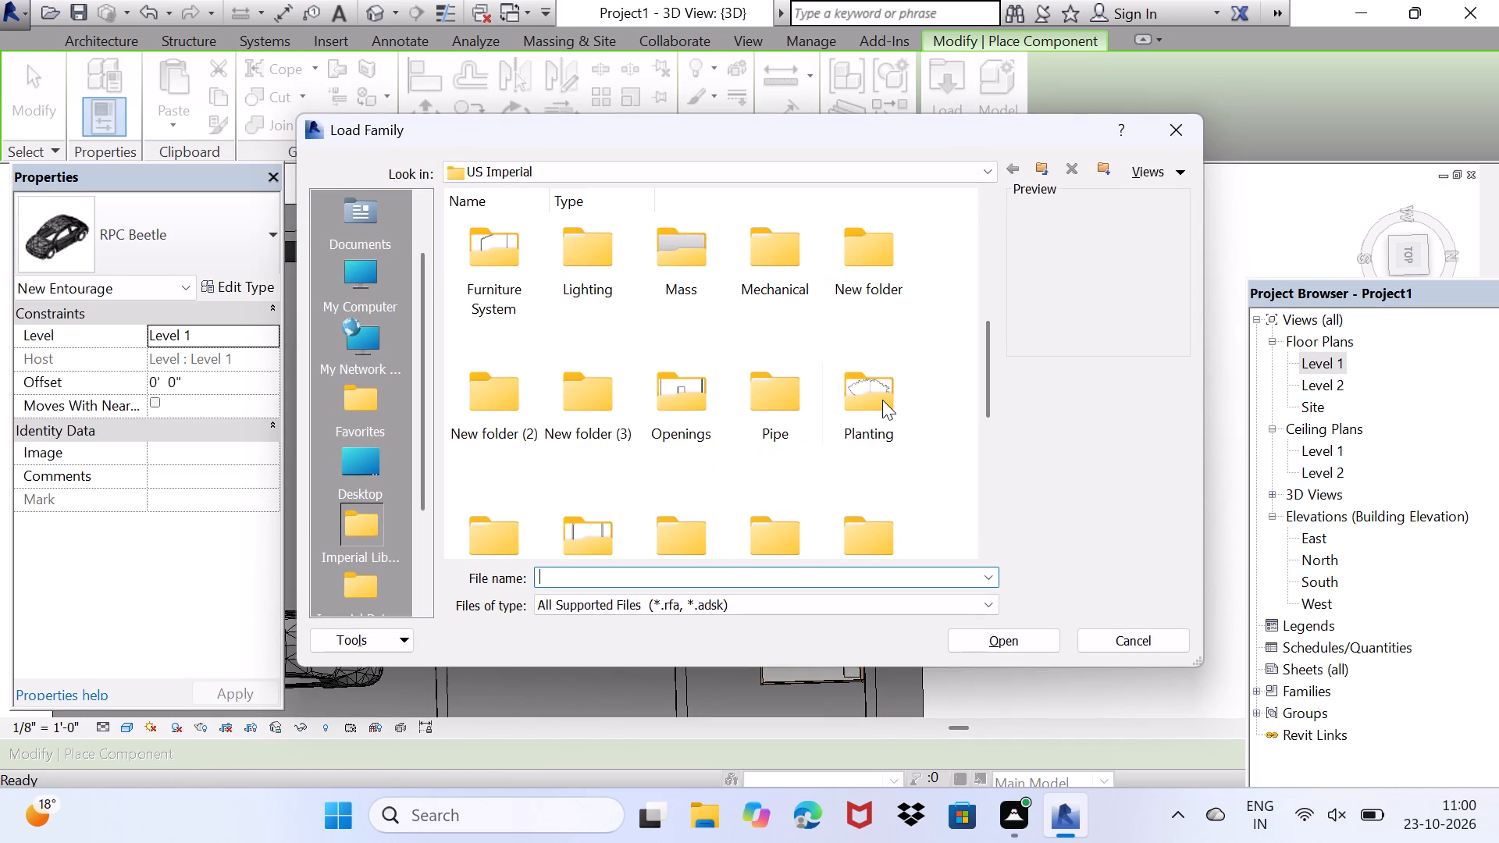
pyautogui.click(873, 407)
pyautogui.click(873, 407)
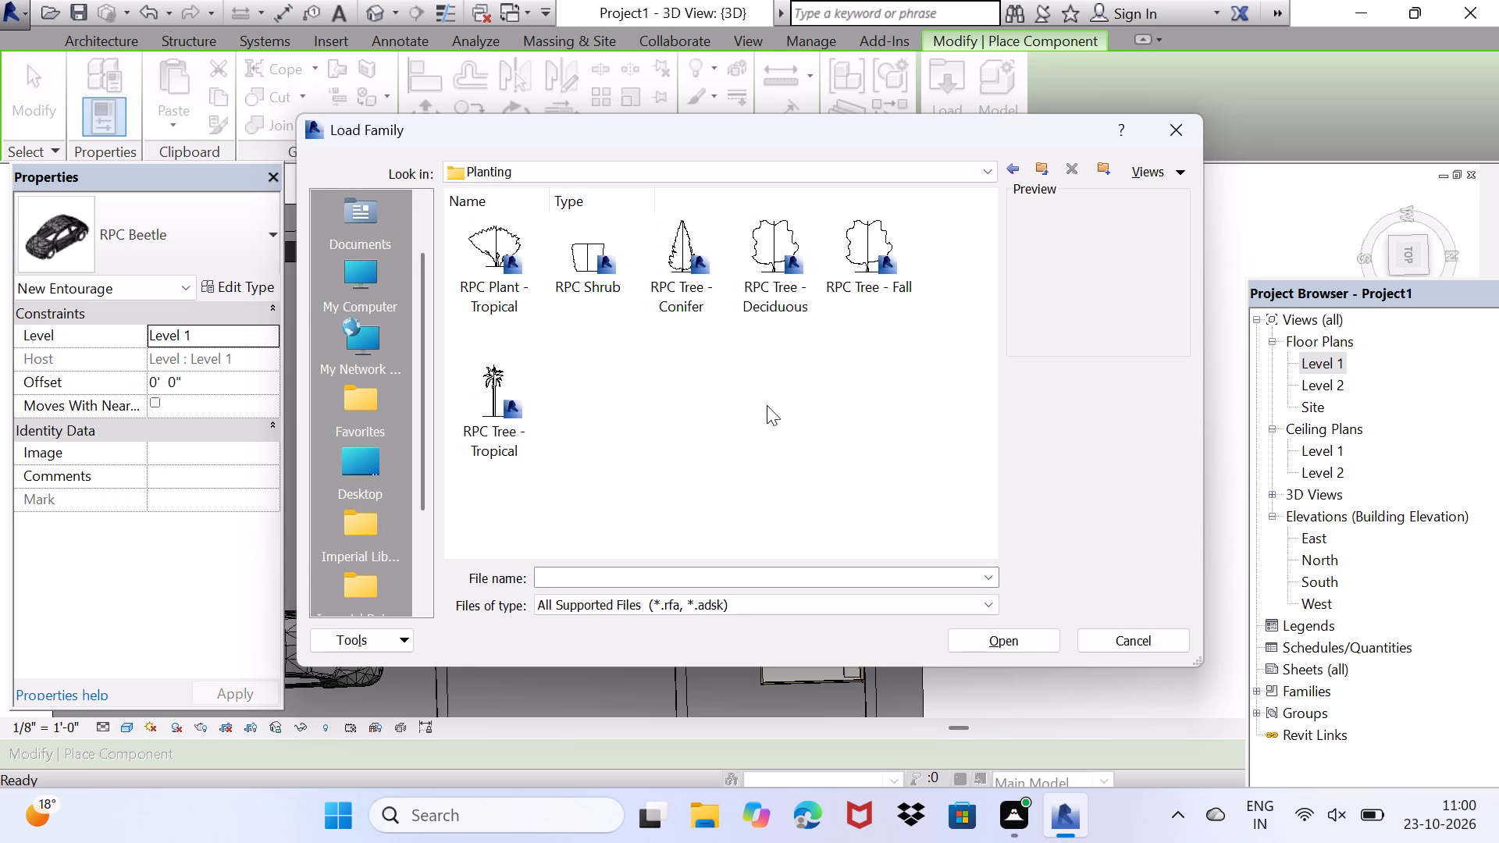
pyautogui.click(500, 386)
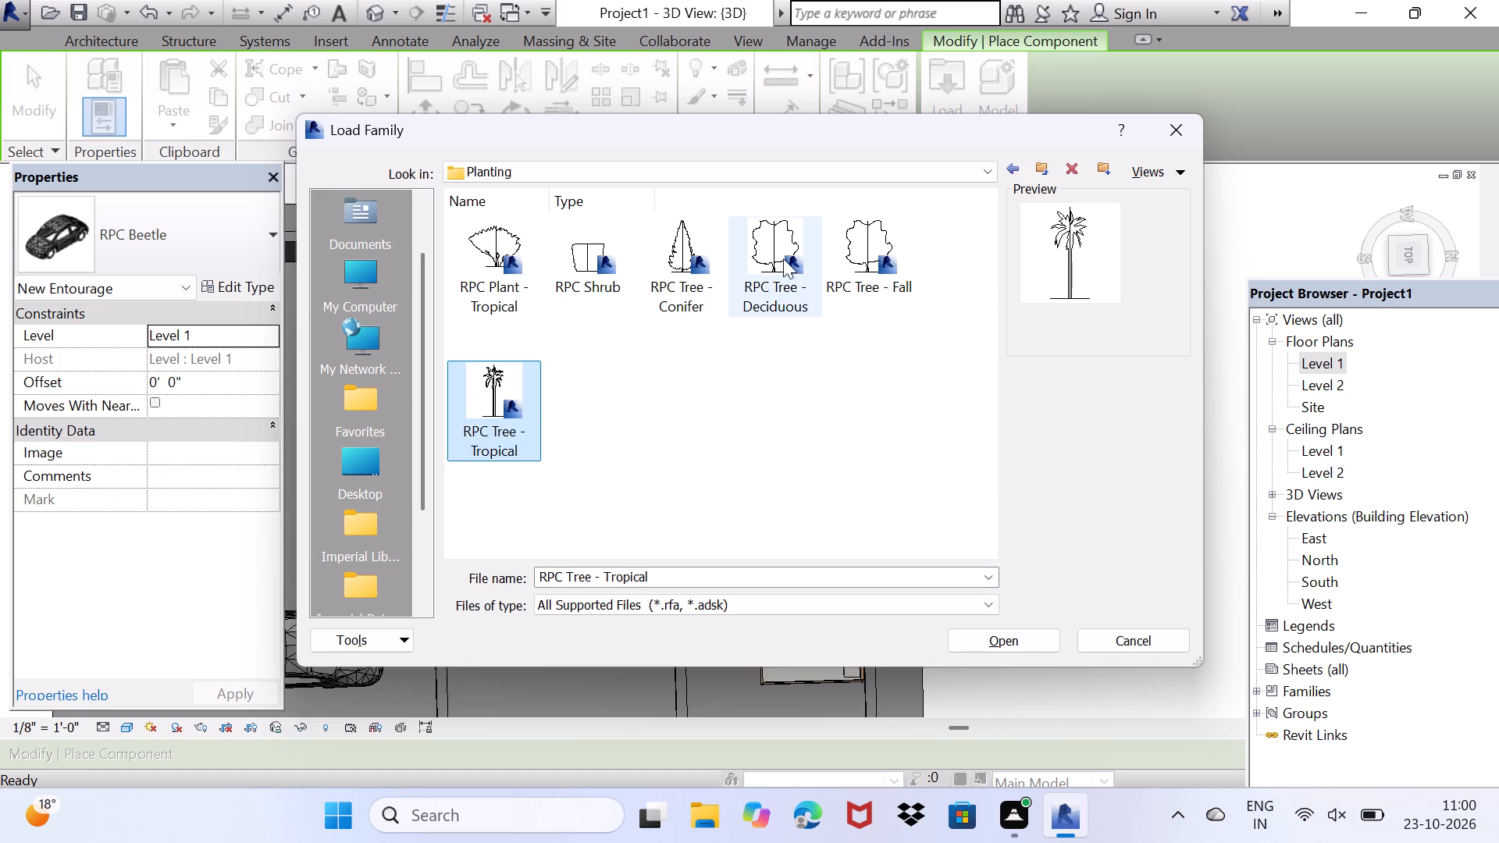
pyautogui.click(675, 257)
pyautogui.click(1033, 649)
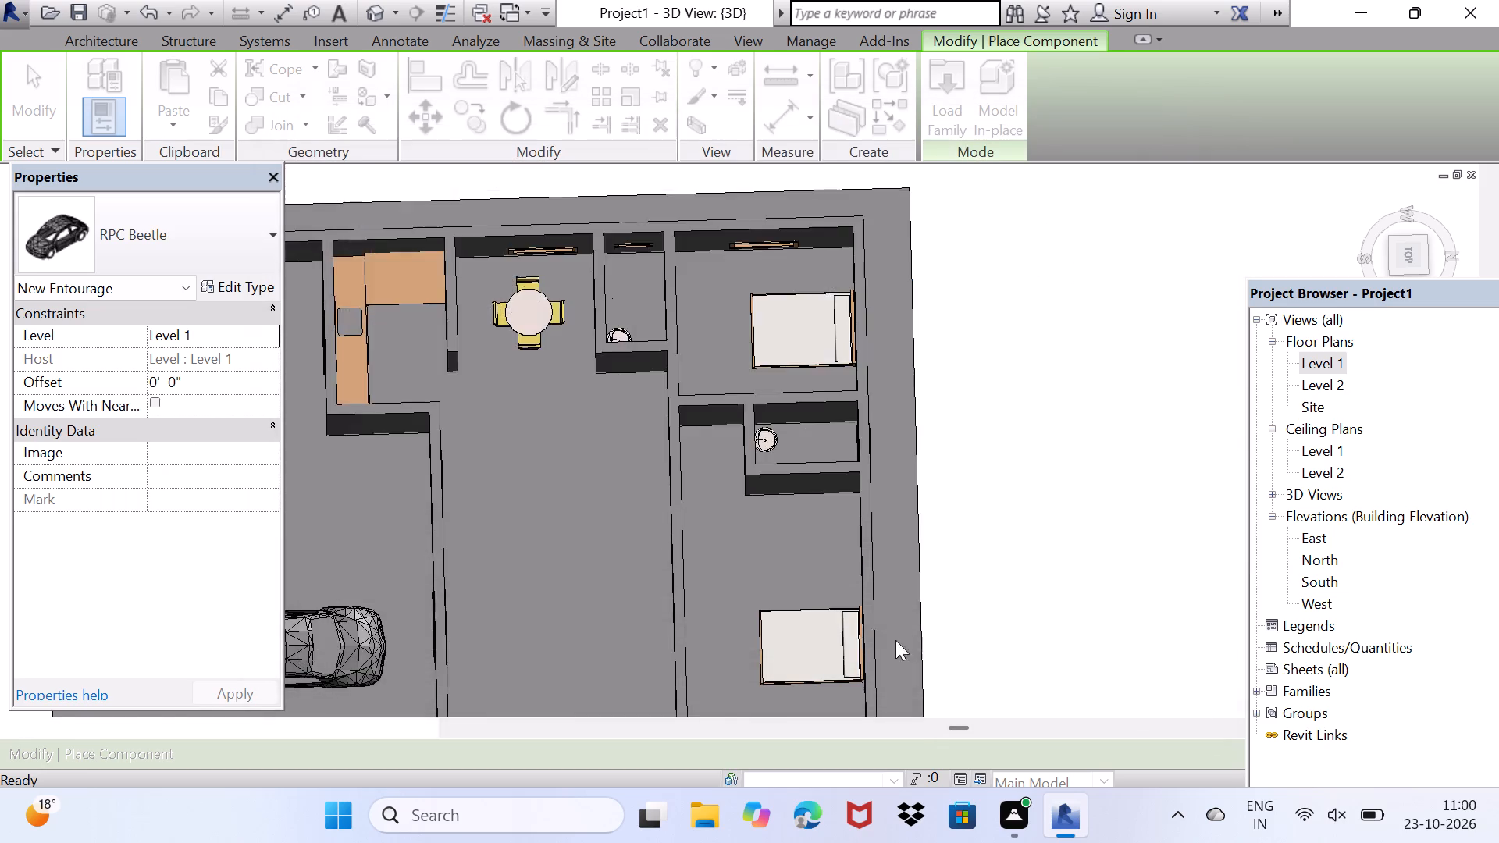
# Place four RPC Tree - Conifer Chinese Juniper - 7' trees on Level 1 in a row along the open side of the car area.
pyautogui.scroll(-3, 721, 564)
pyautogui.moveTo(710, 590); pyautogui.dragTo(910, 424, button='middle')
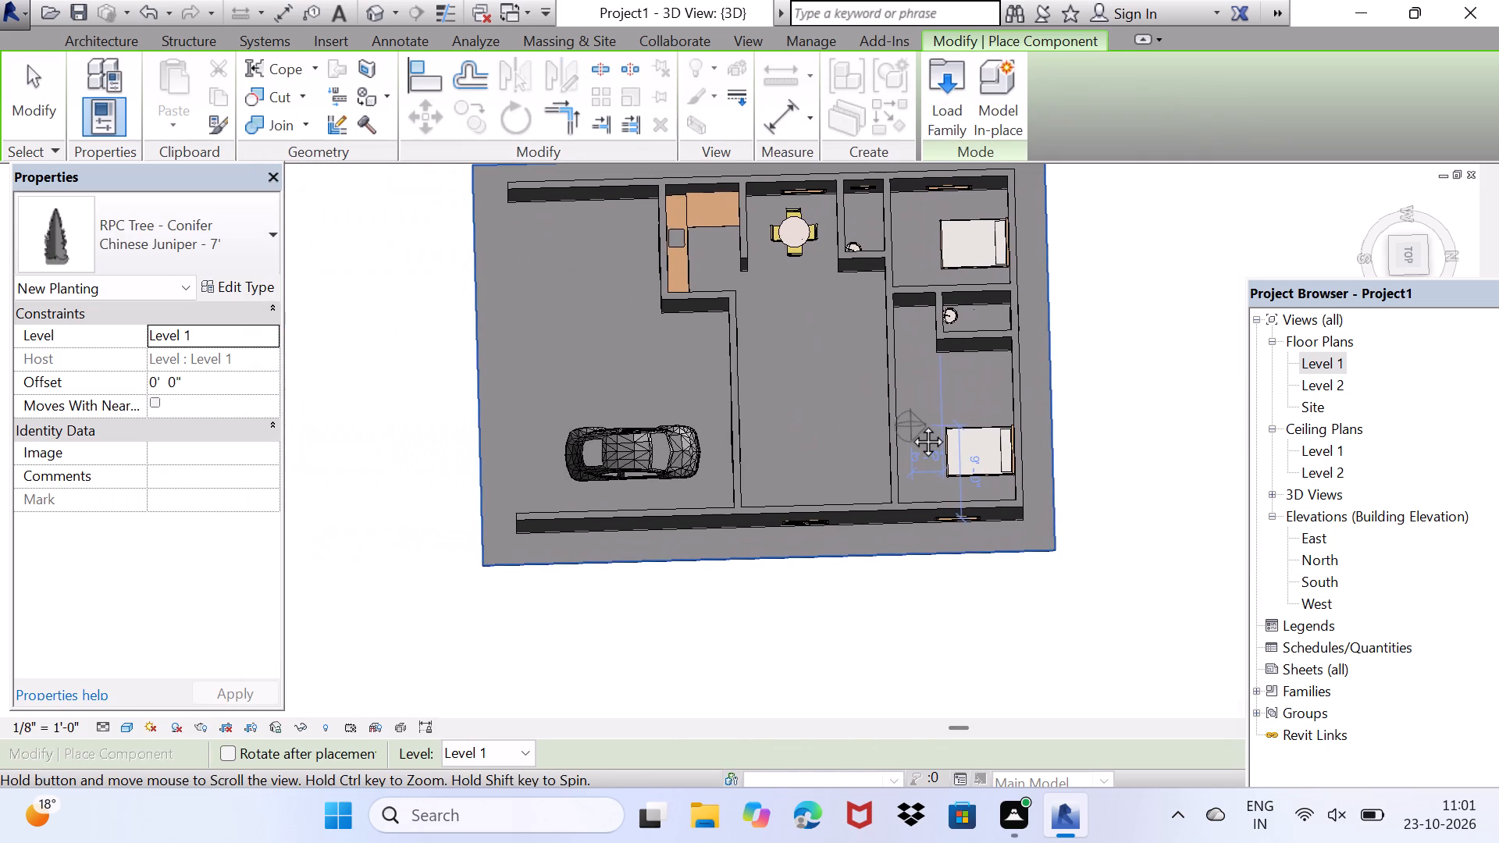
pyautogui.moveTo(910, 424); pyautogui.dragTo(883, 425, button='middle')
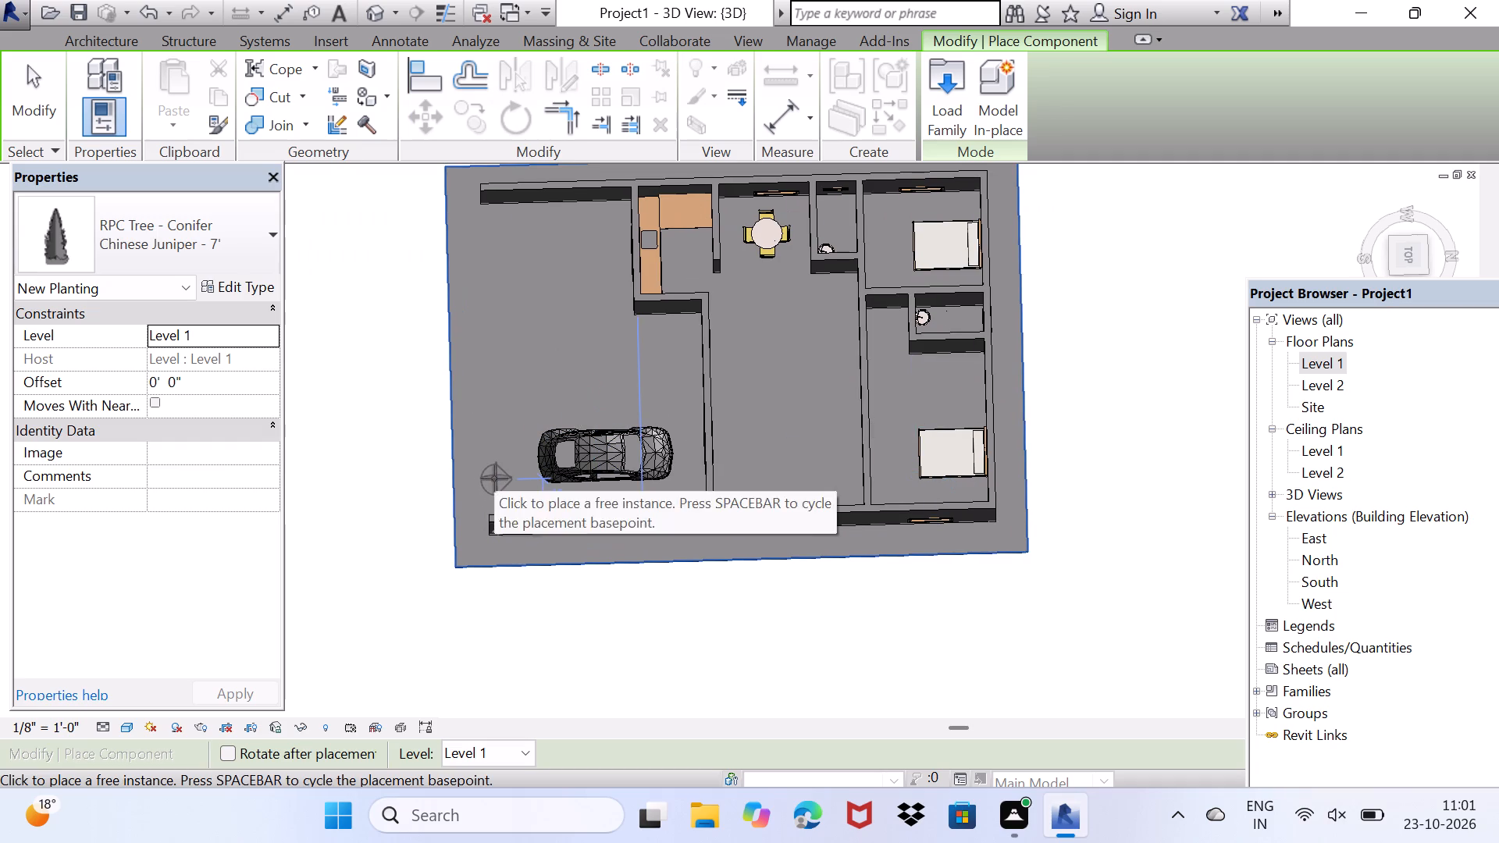
pyautogui.click(494, 478)
pyautogui.click(486, 393)
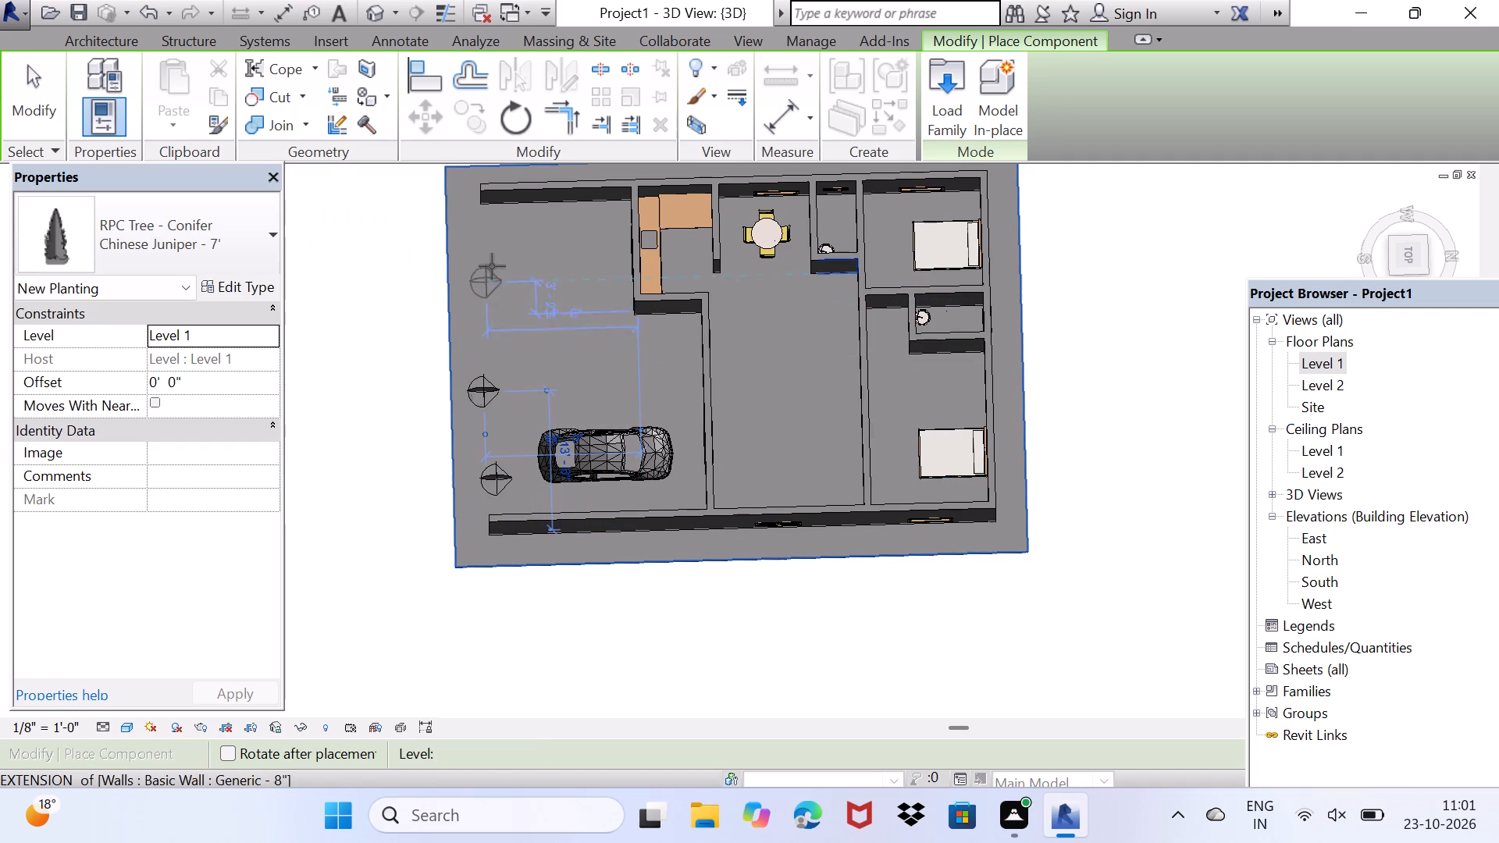
pyautogui.click(493, 247)
pyautogui.click(494, 313)
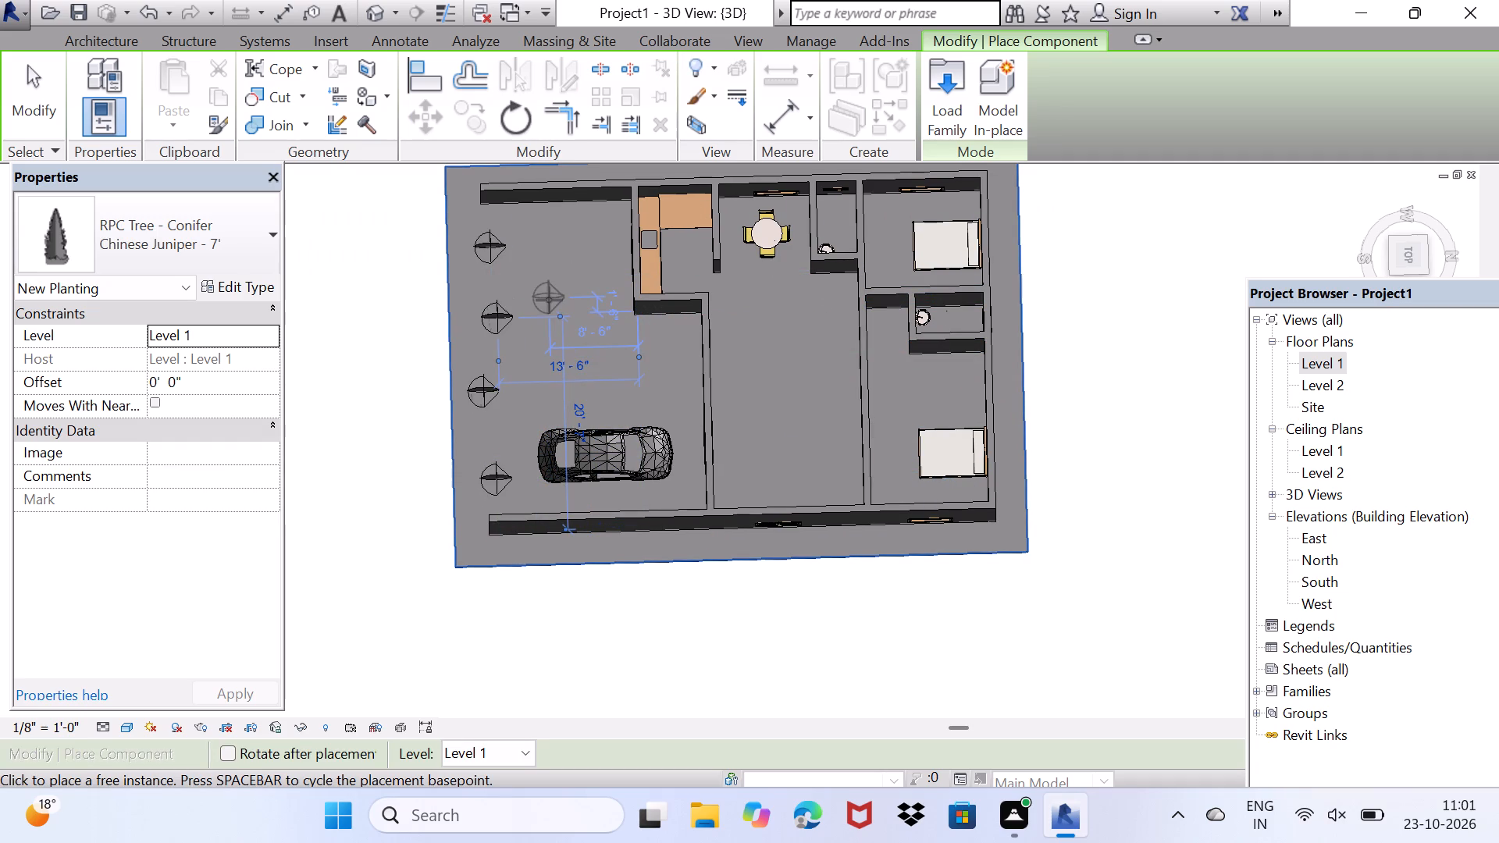
# Browse the US Imperial family library, examining the Fire Protection > Sprinklers folder and the remaining category folders.
pyautogui.doubleClick(957, 79)
pyautogui.scroll(-1, 886, 307)
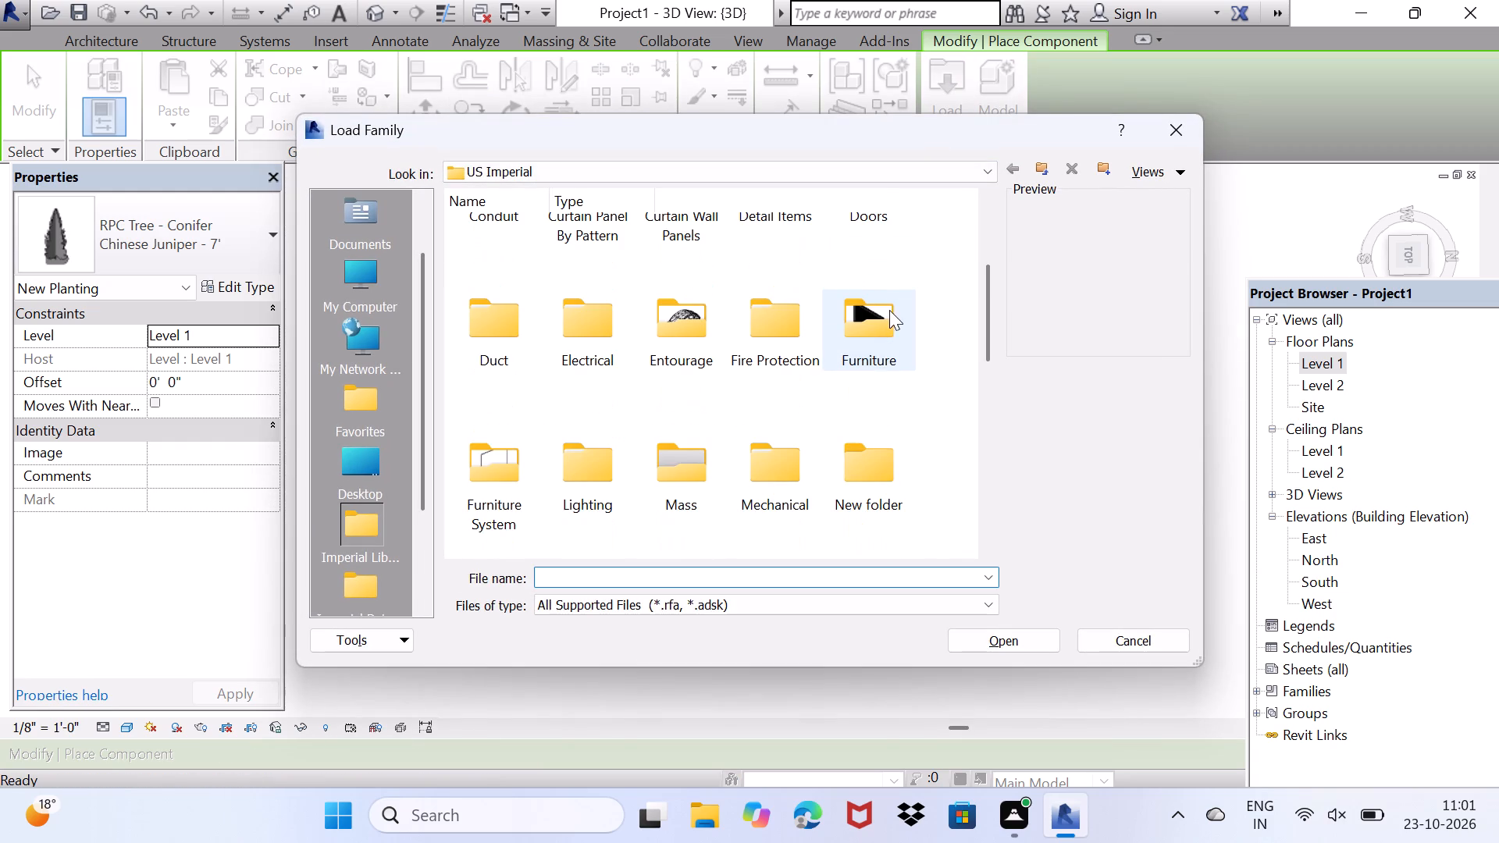
pyautogui.doubleClick(785, 331)
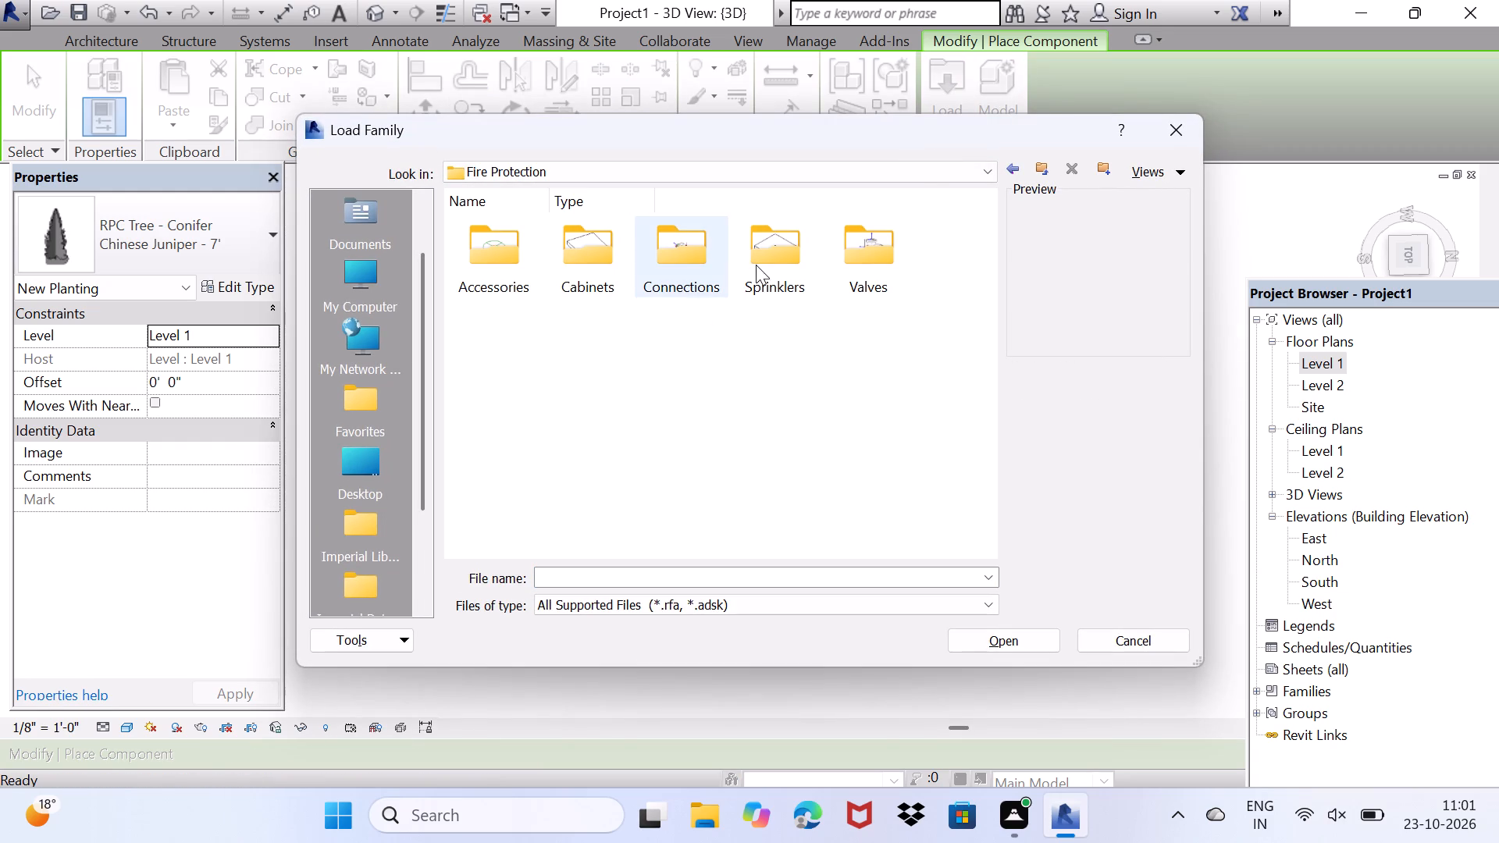
pyautogui.doubleClick(759, 246)
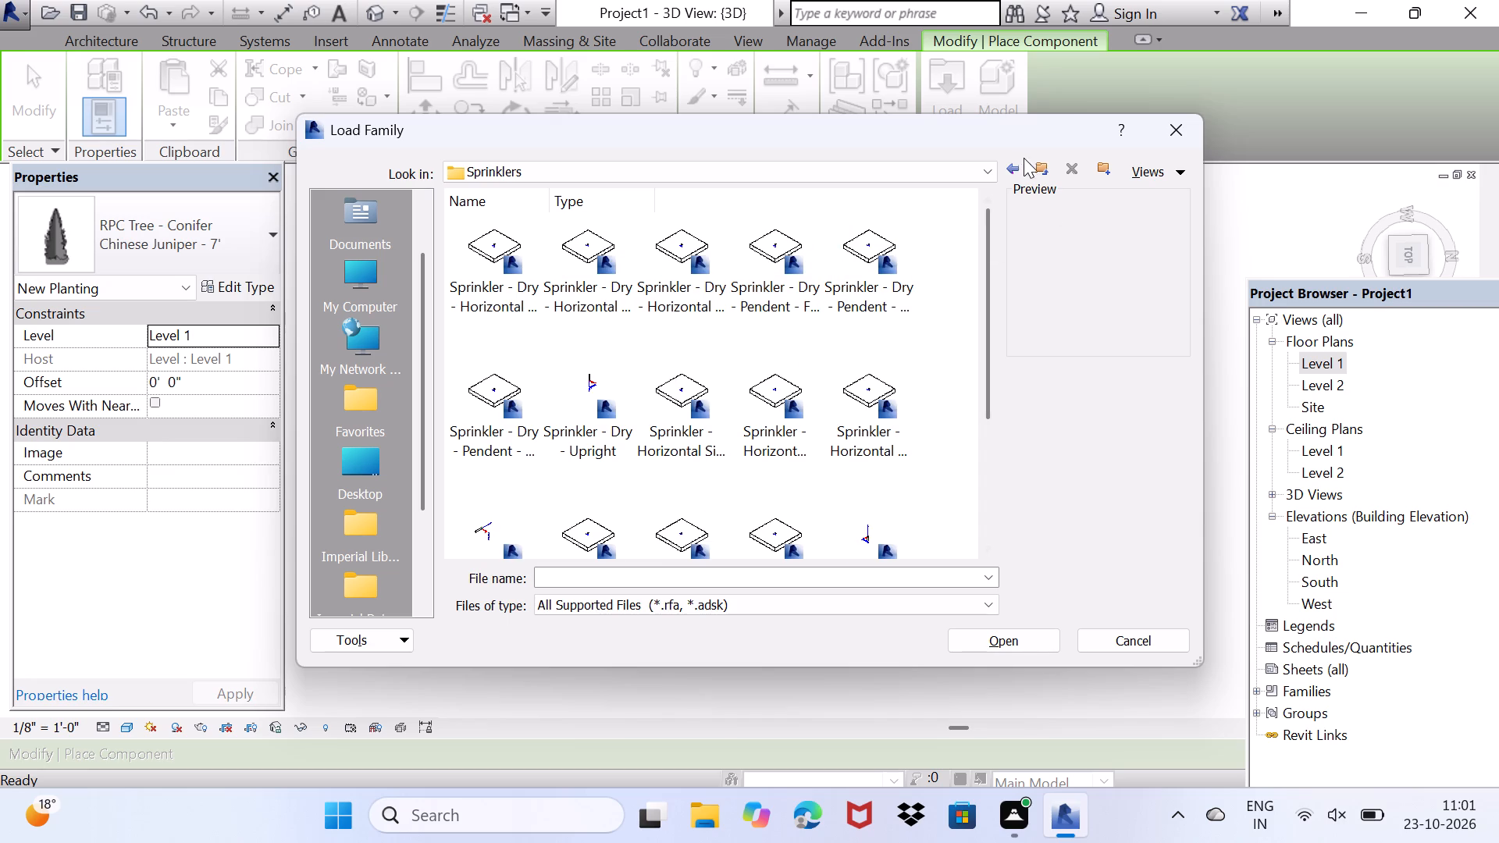
pyautogui.click(1008, 176)
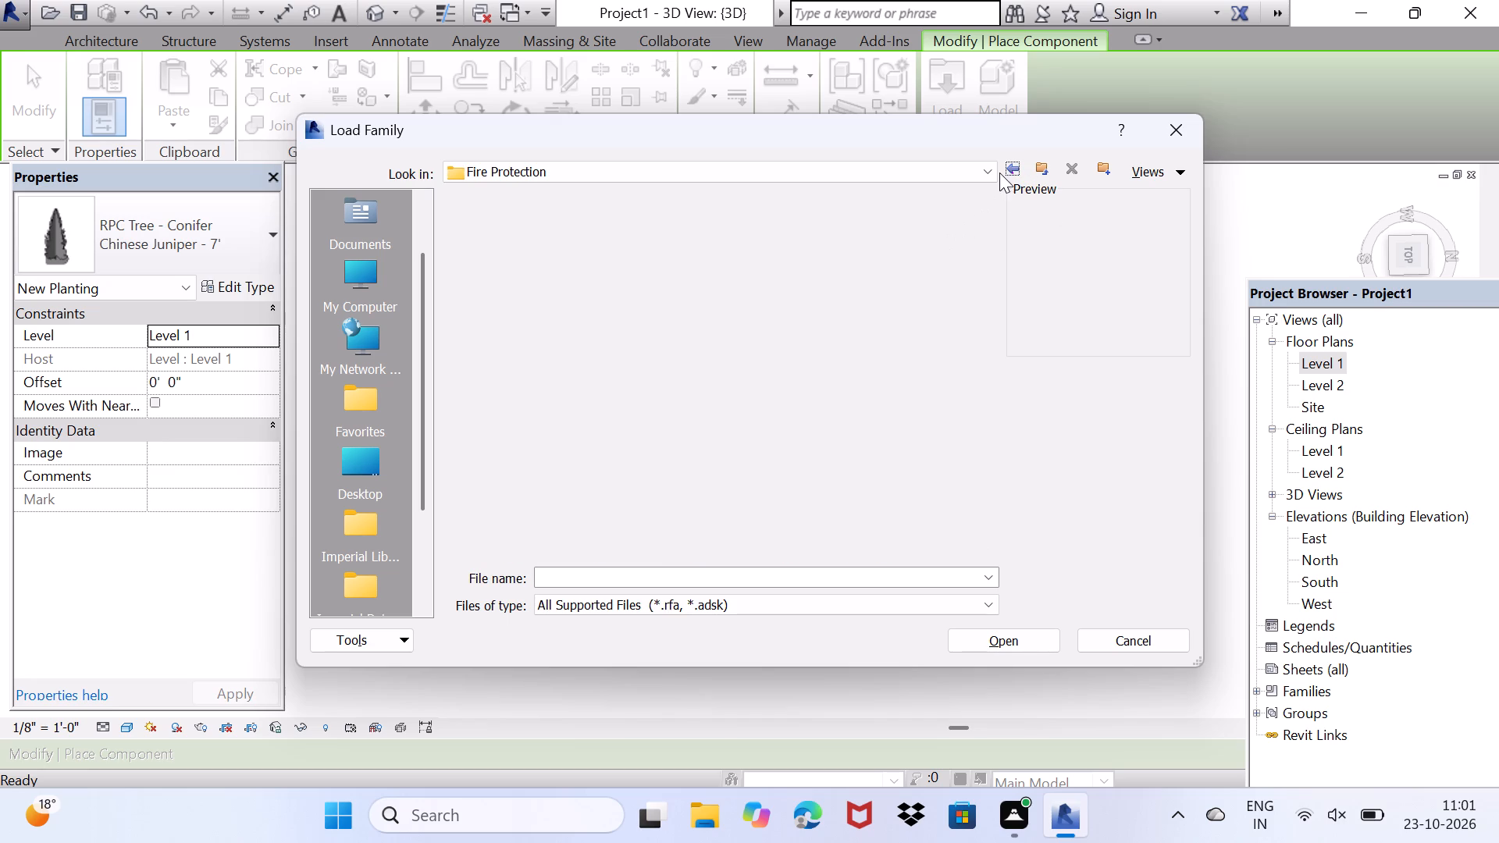
pyautogui.click(1009, 164)
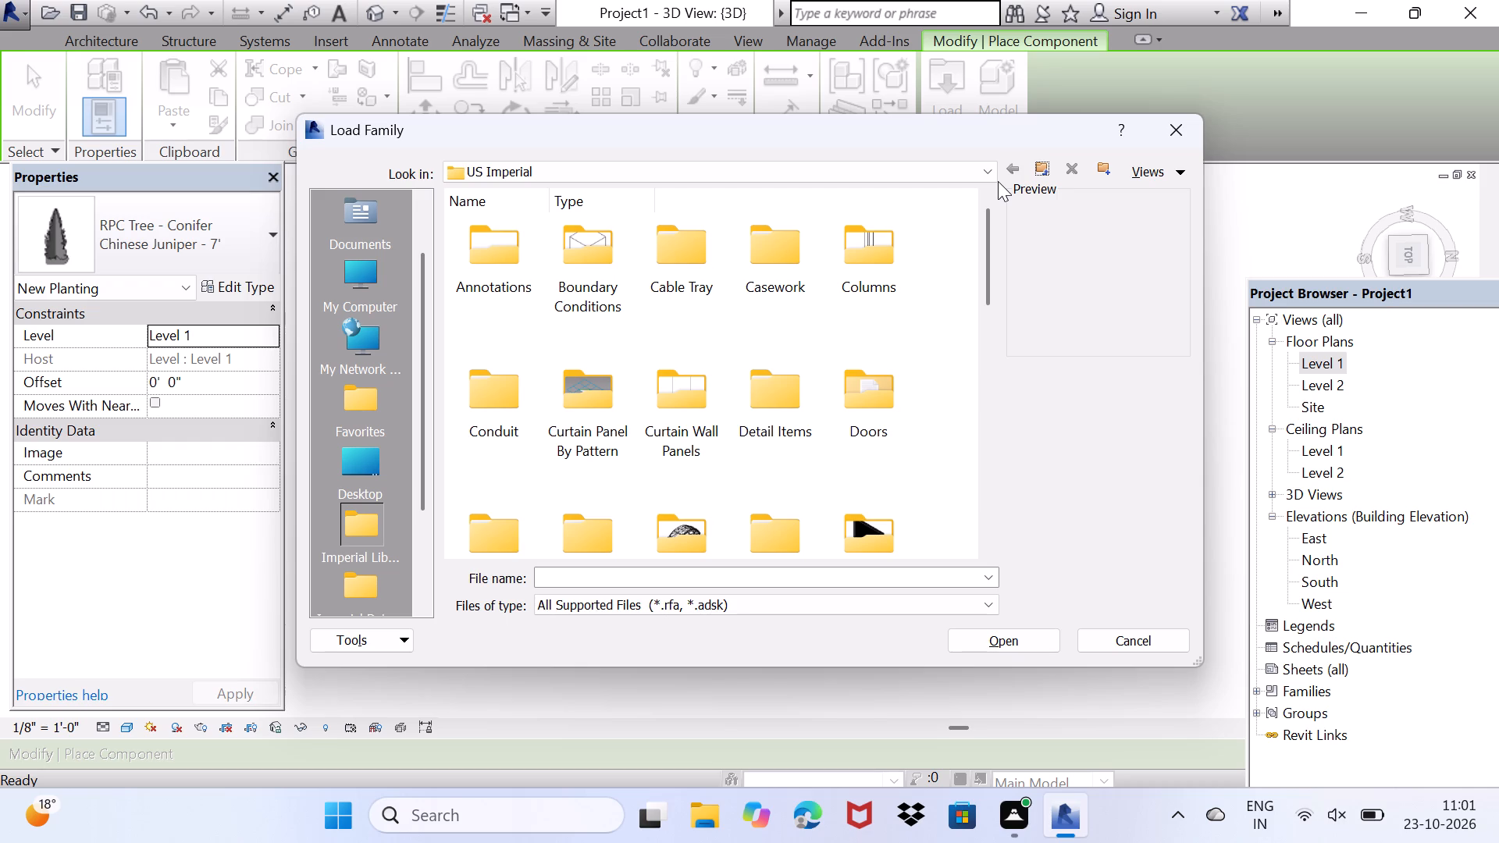
pyautogui.scroll(-3, 828, 250)
pyautogui.scroll(-1, 716, 457)
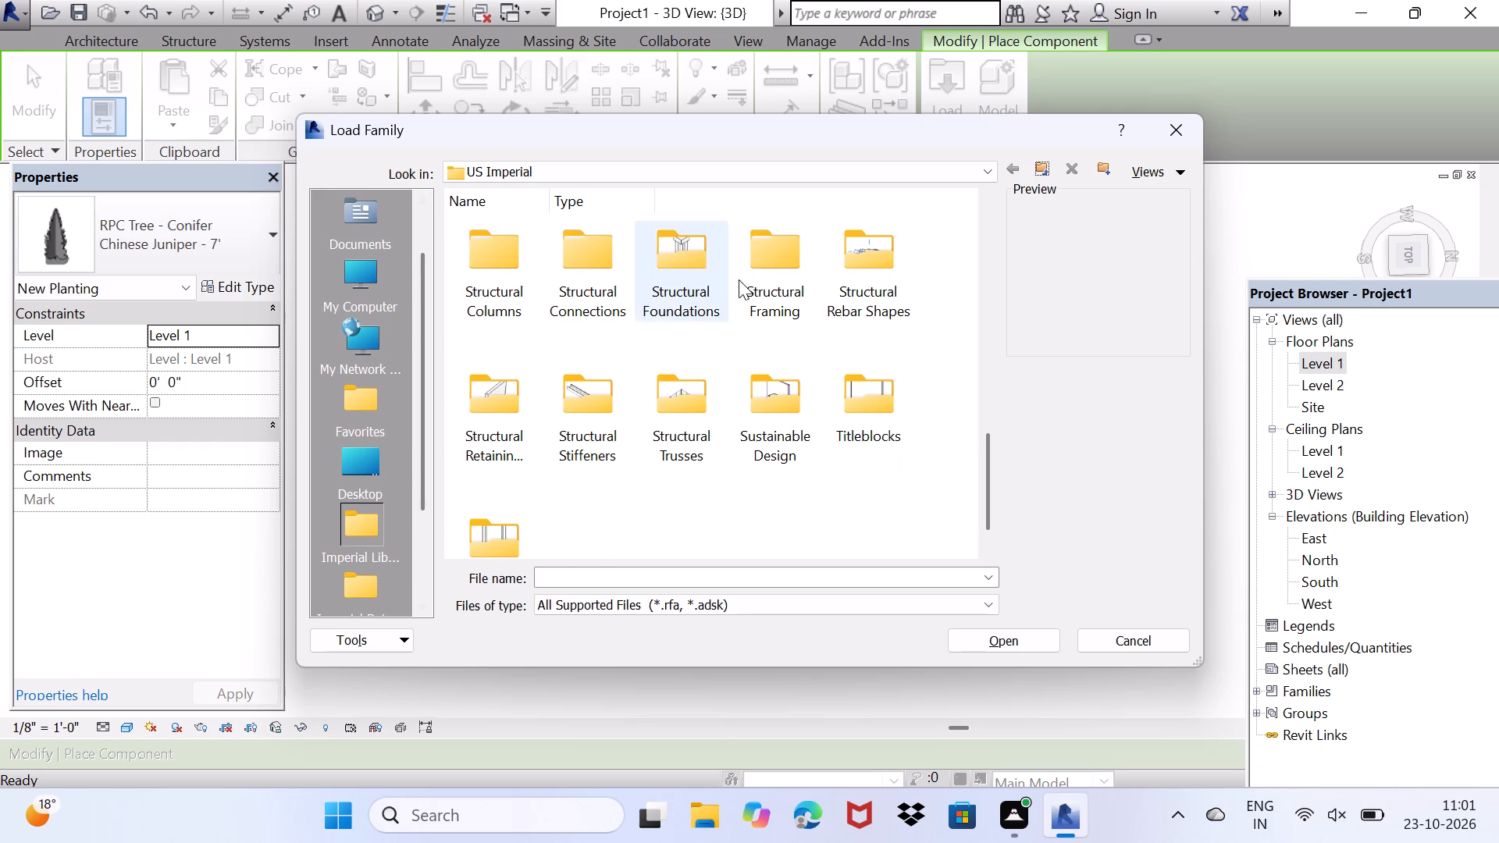
pyautogui.scroll(1, 637, 310)
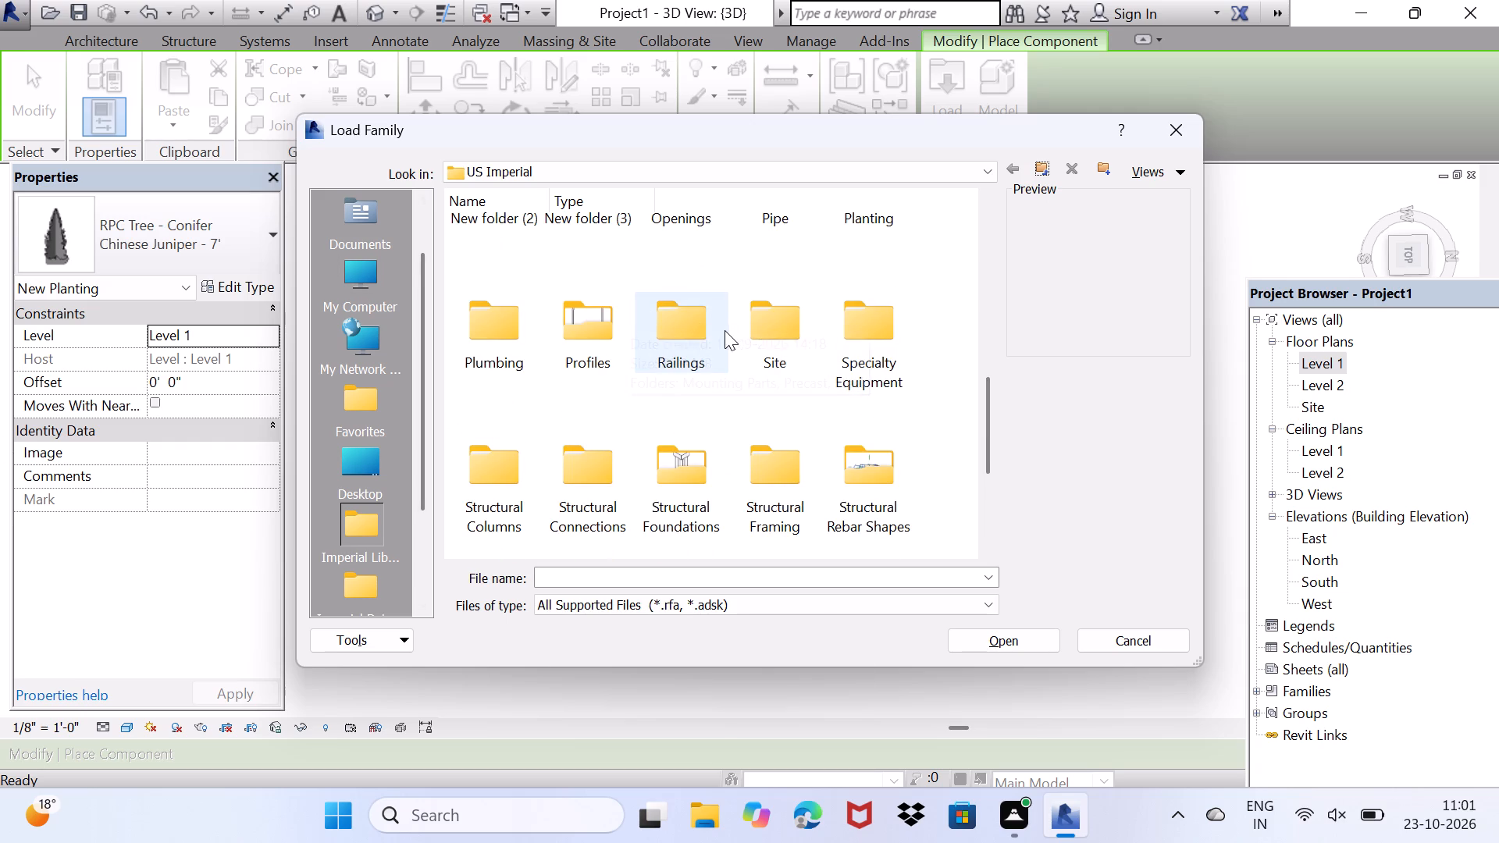
pyautogui.scroll(1, 637, 315)
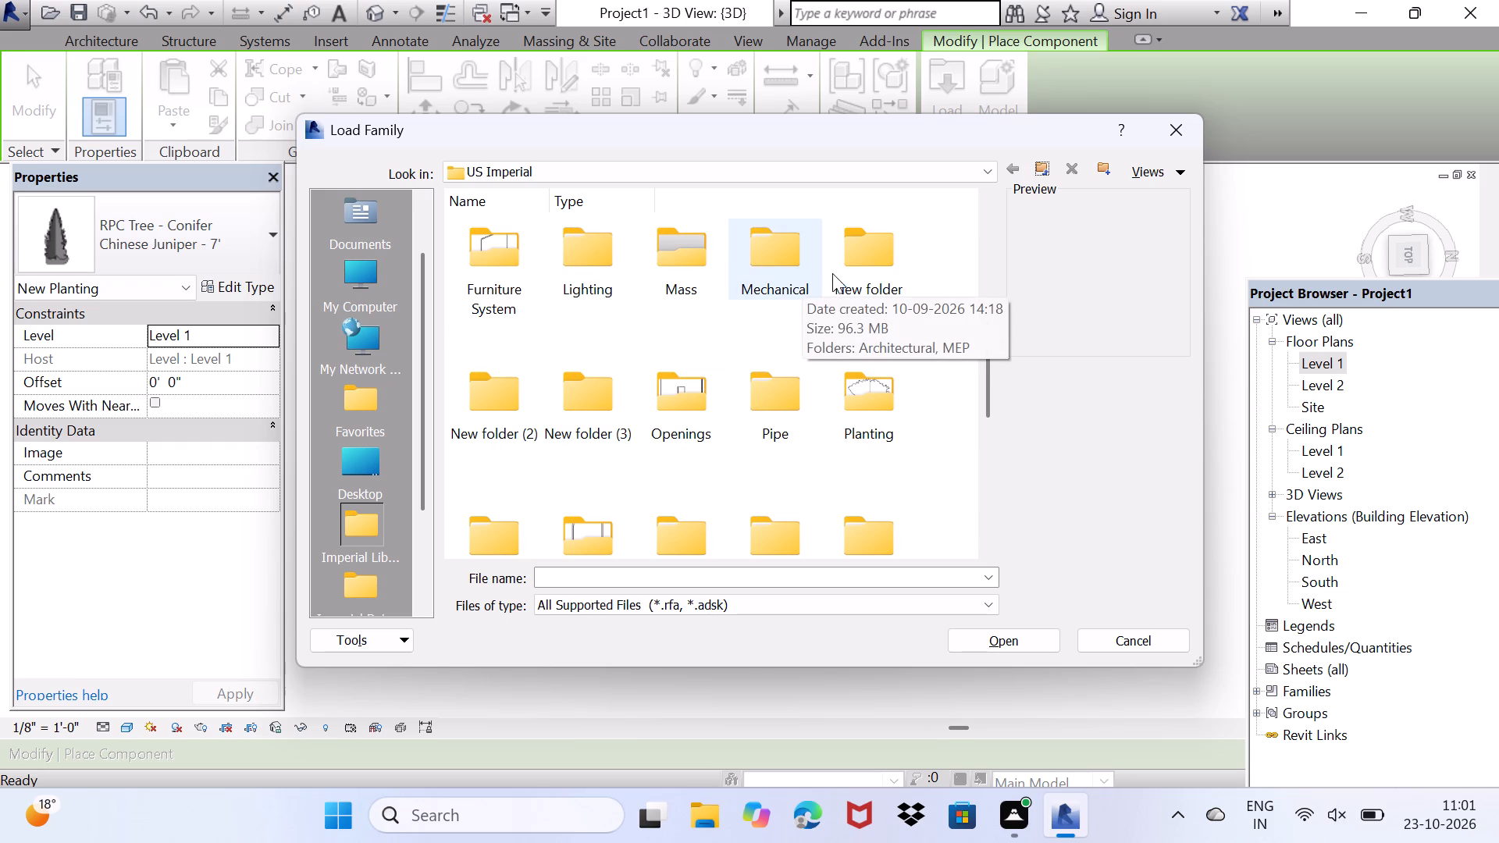
# Examine the Mechanical > Architectural > Air-Side Components library folders: Air Conditioners, Air Terminals, Furnaces and Heat Distribution Devices.
pyautogui.doubleClick(765, 262)
pyautogui.doubleClick(507, 254)
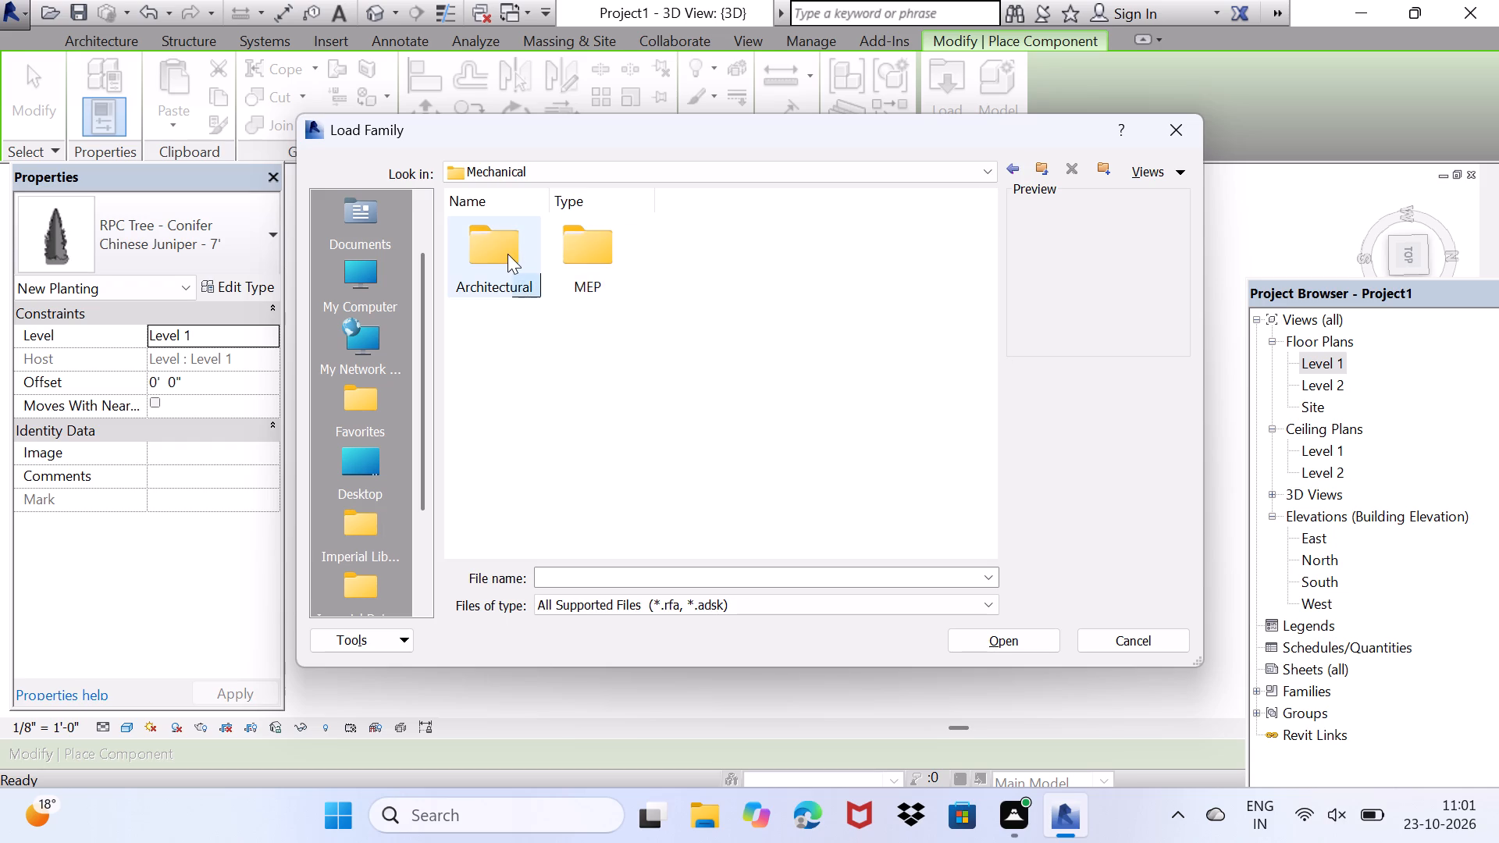
pyautogui.doubleClick(507, 254)
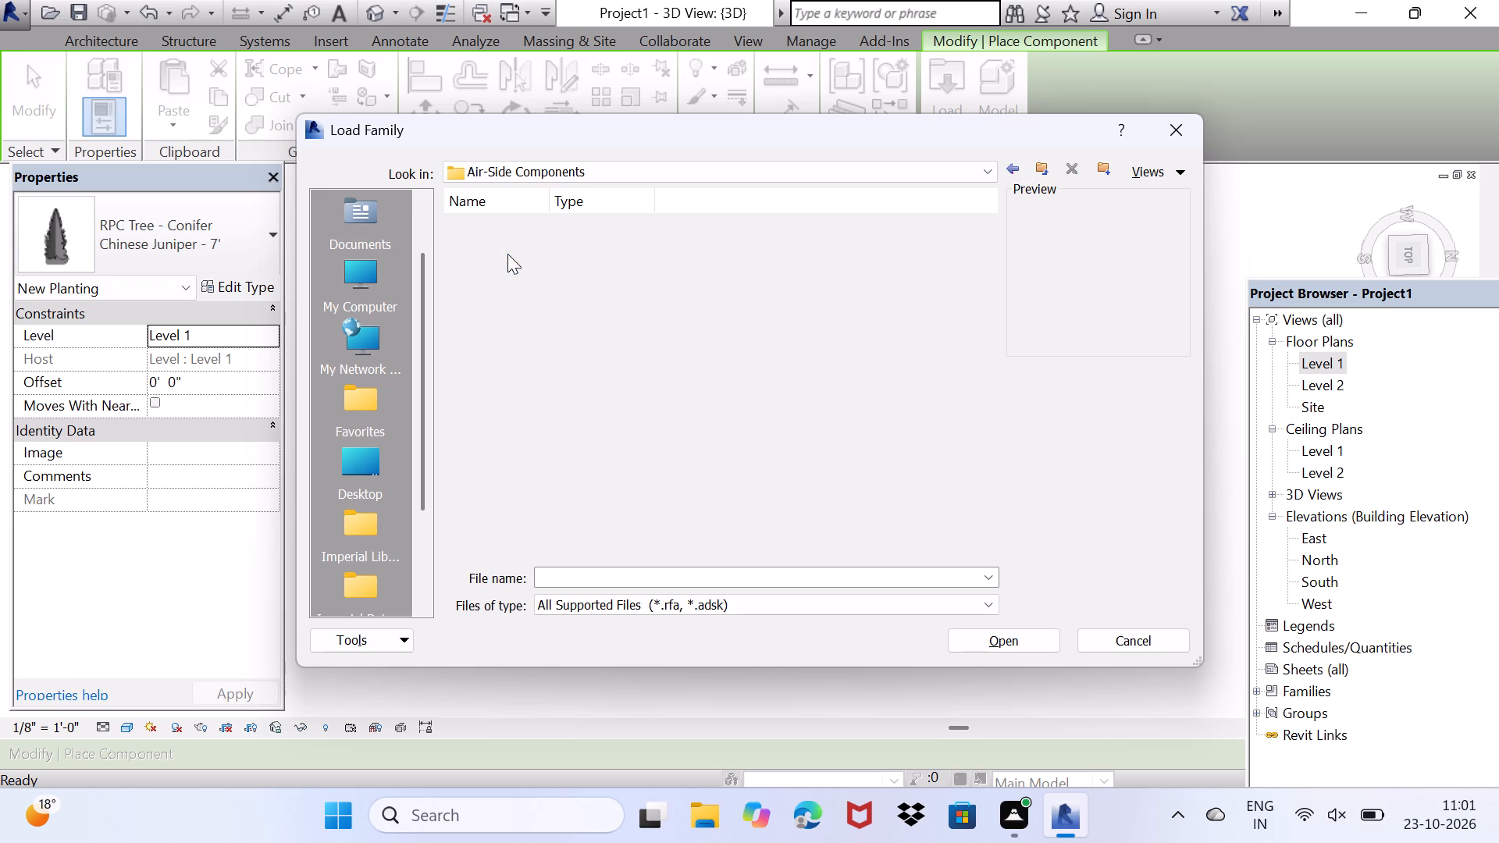
pyautogui.doubleClick(489, 257)
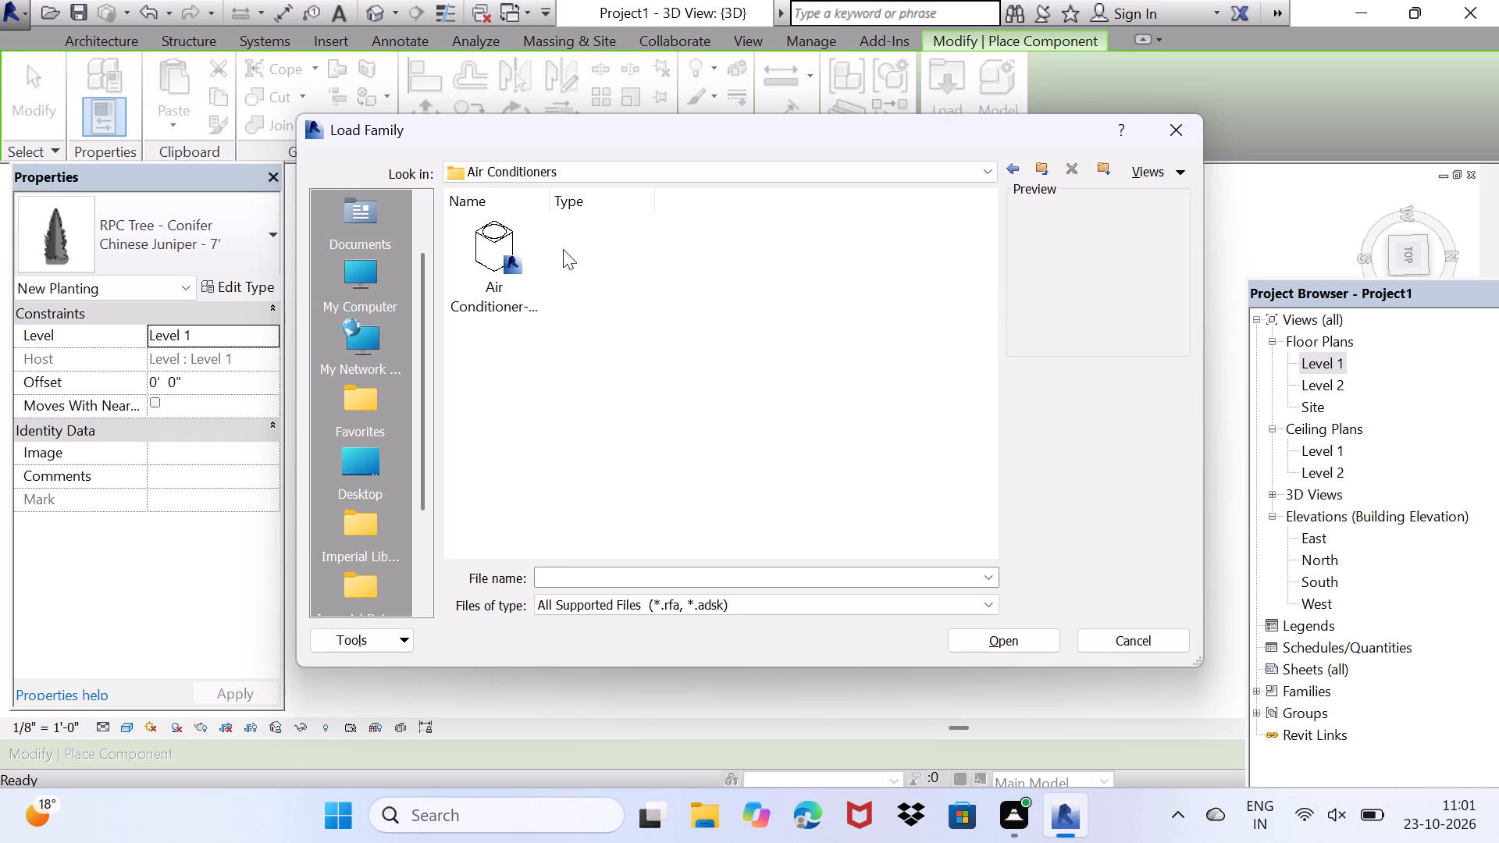
pyautogui.click(1016, 171)
pyautogui.doubleClick(603, 255)
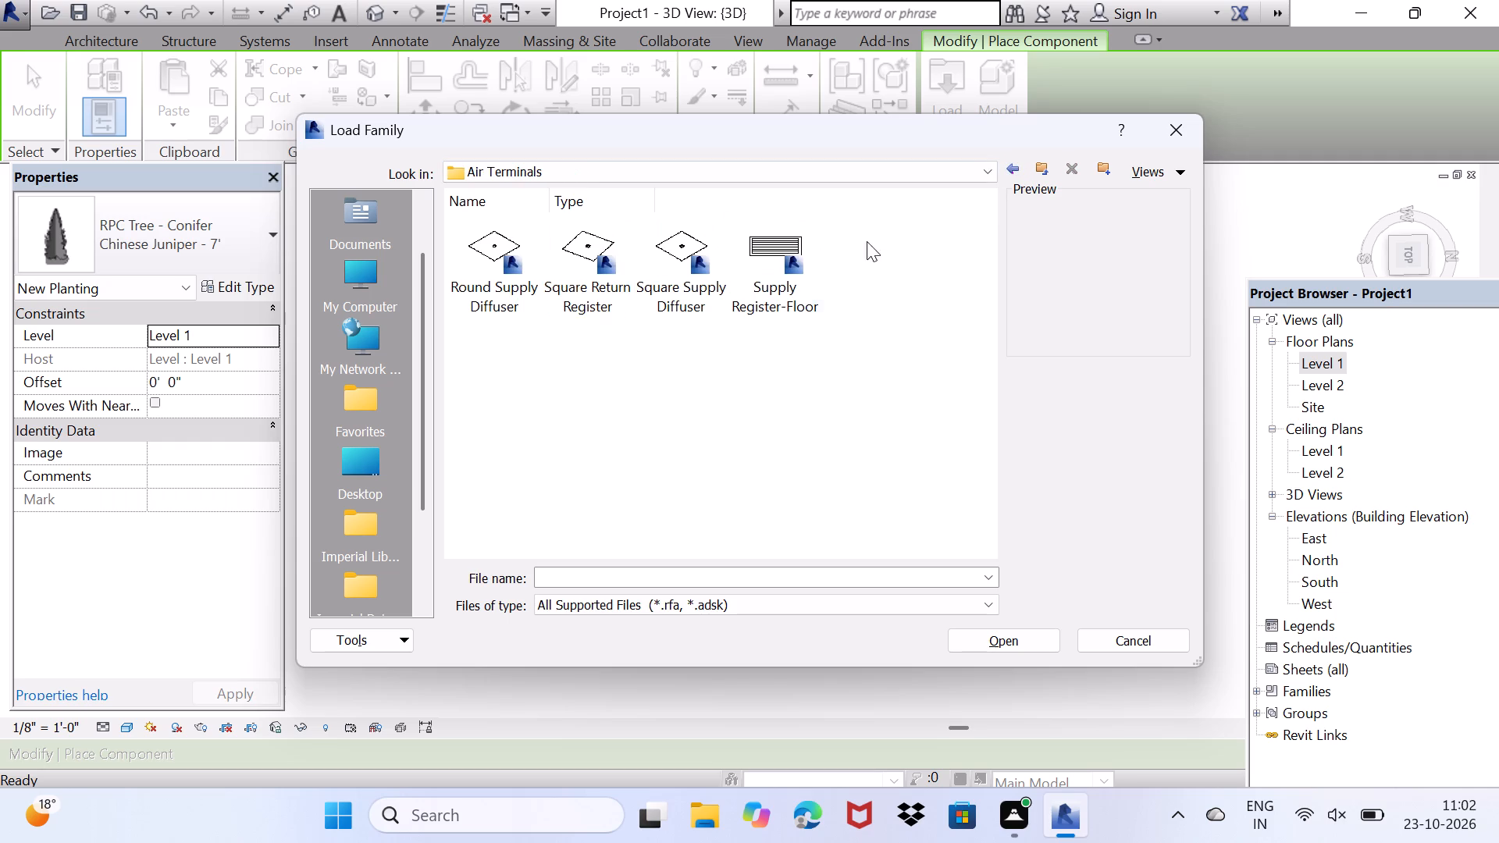
pyautogui.click(1007, 172)
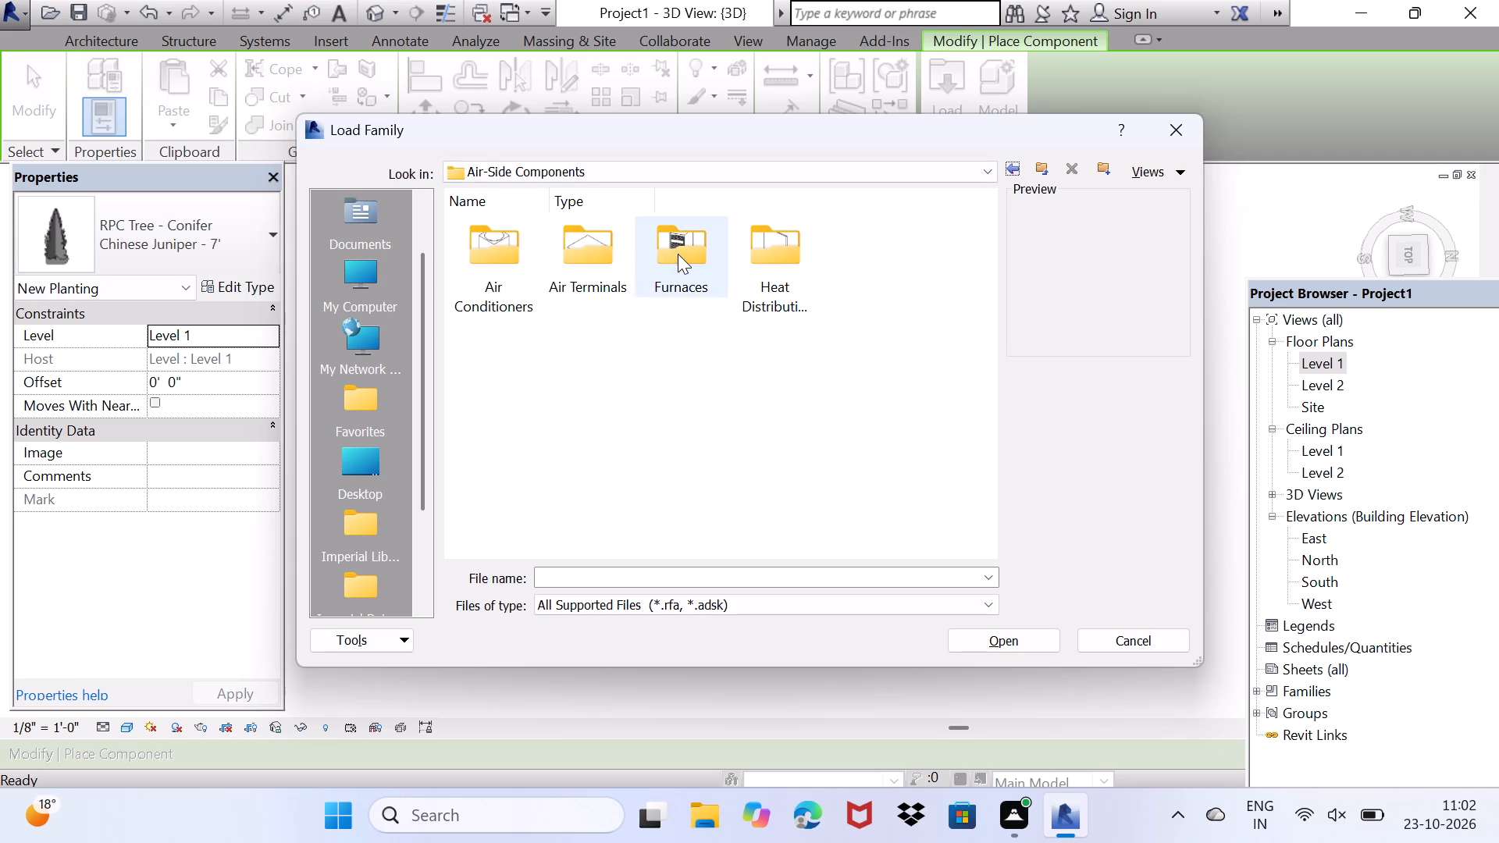
pyautogui.doubleClick(689, 254)
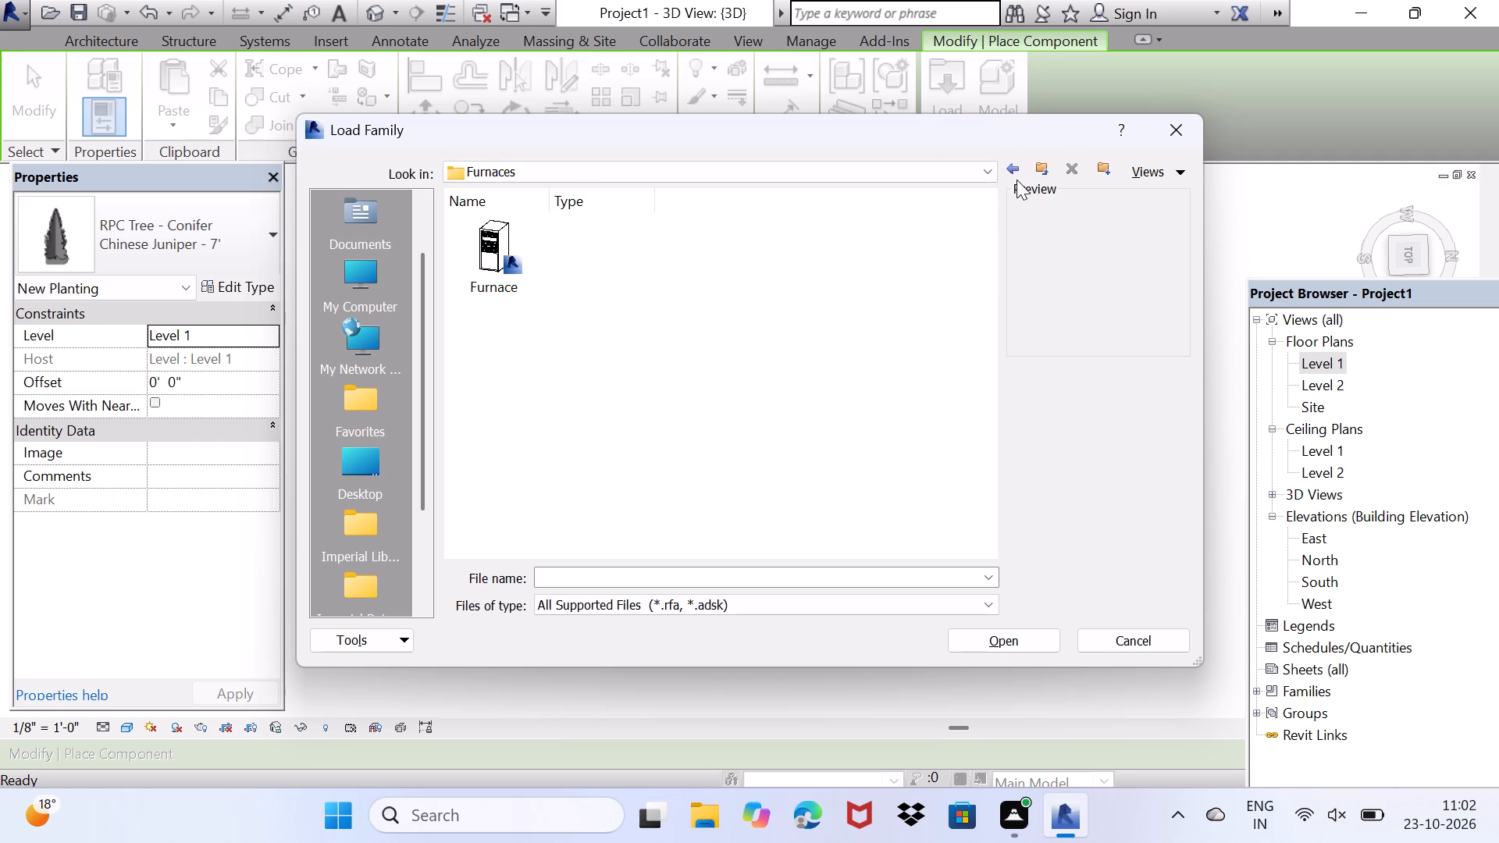
pyautogui.click(1006, 172)
pyautogui.doubleClick(780, 267)
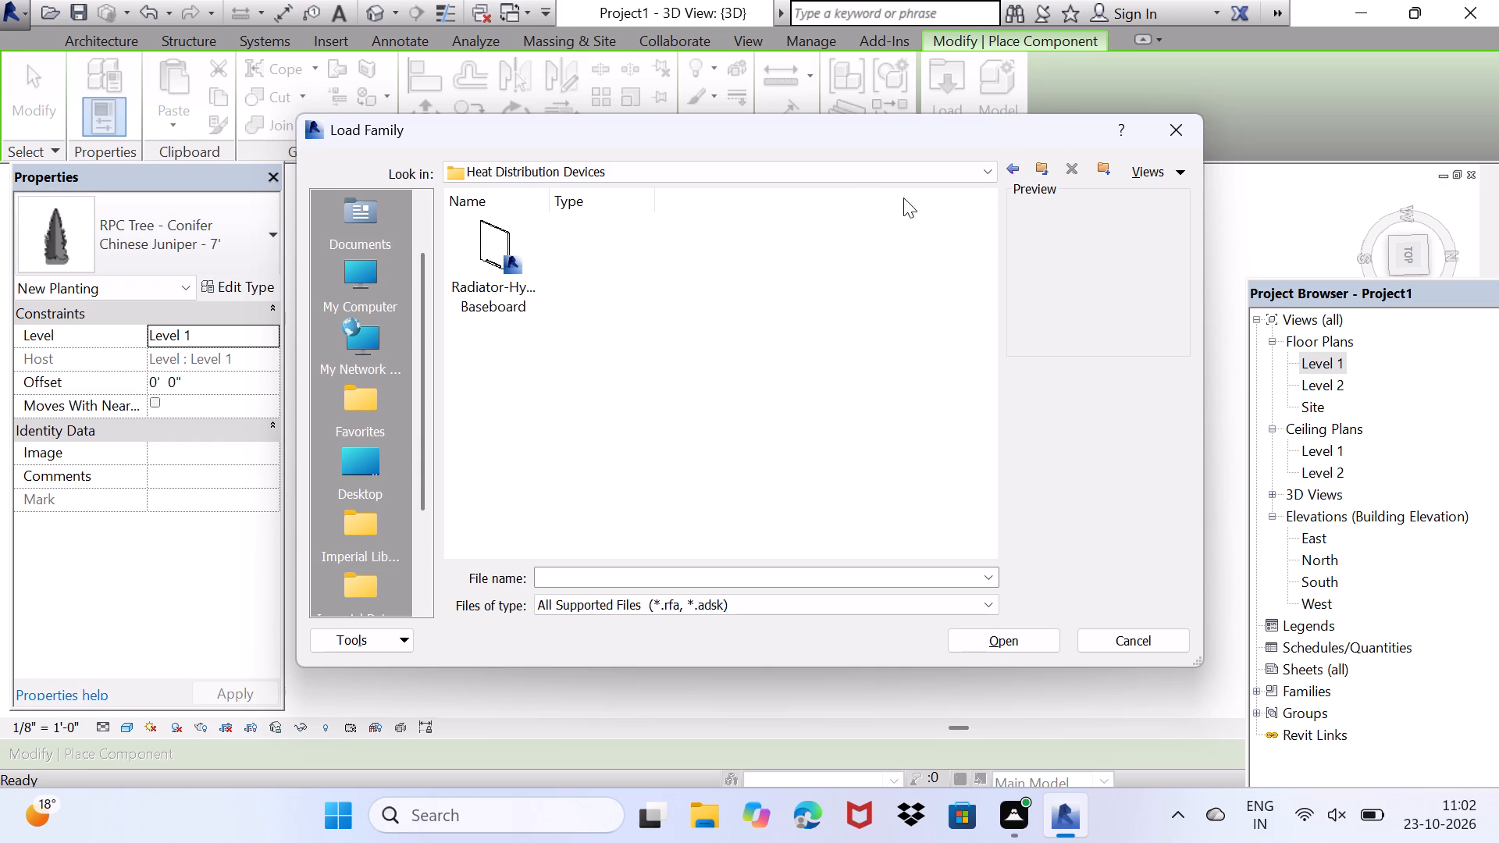
pyautogui.click(1010, 165)
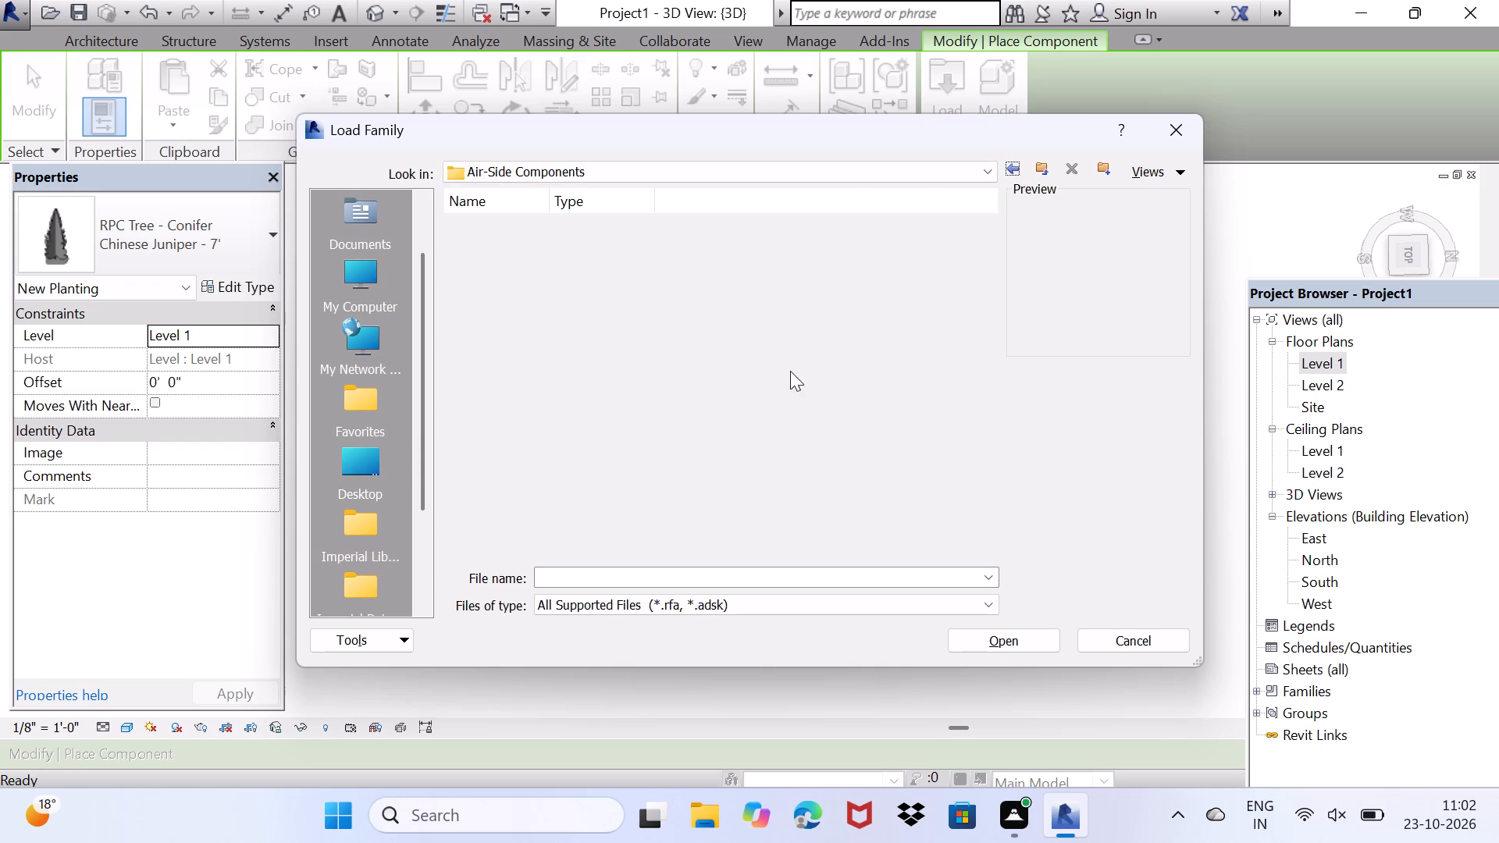
pyautogui.click(1009, 169)
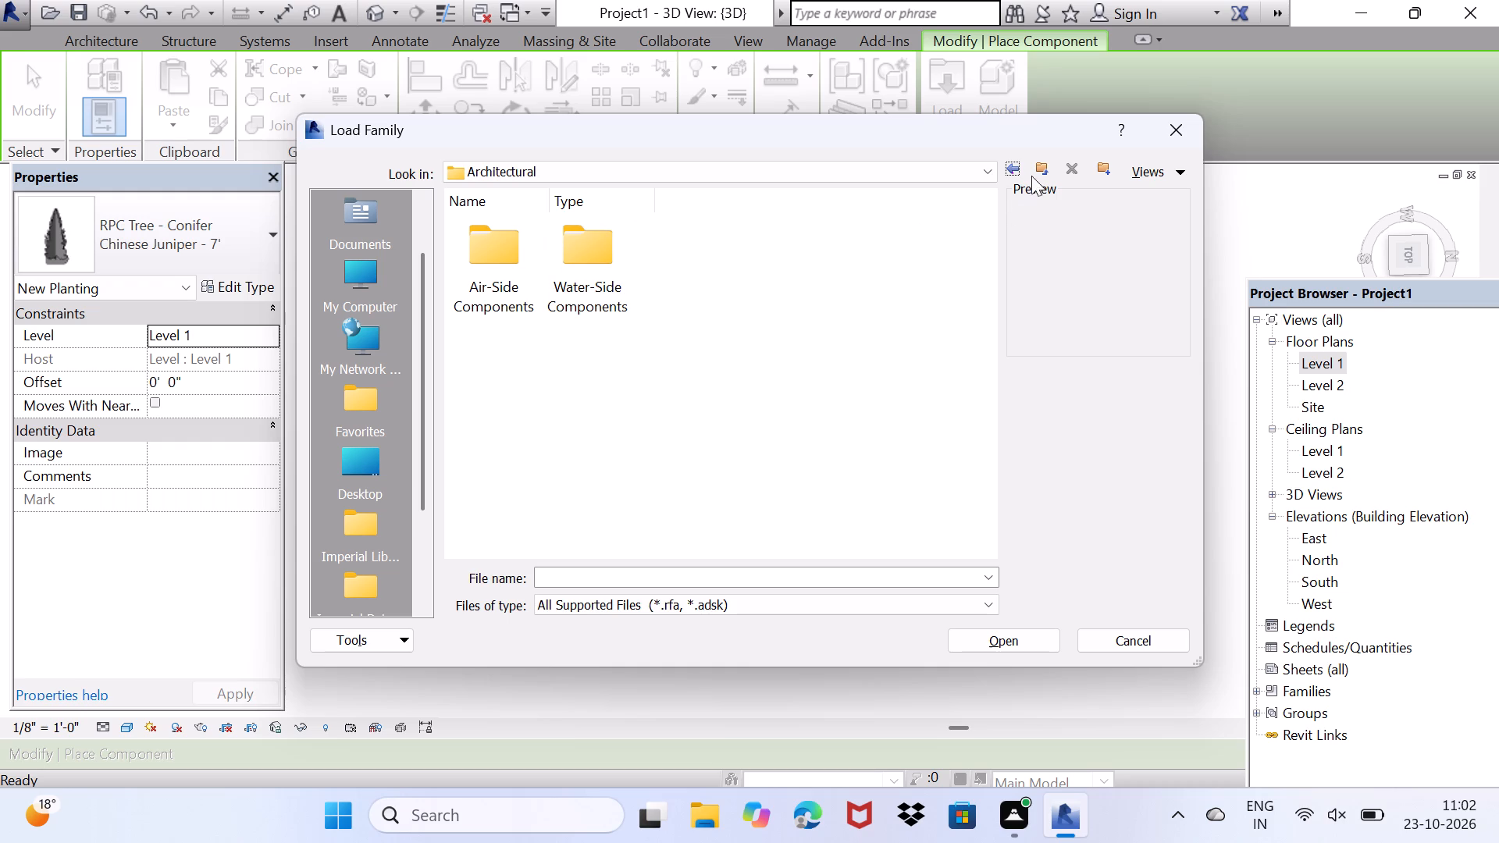
pyautogui.click(1004, 169)
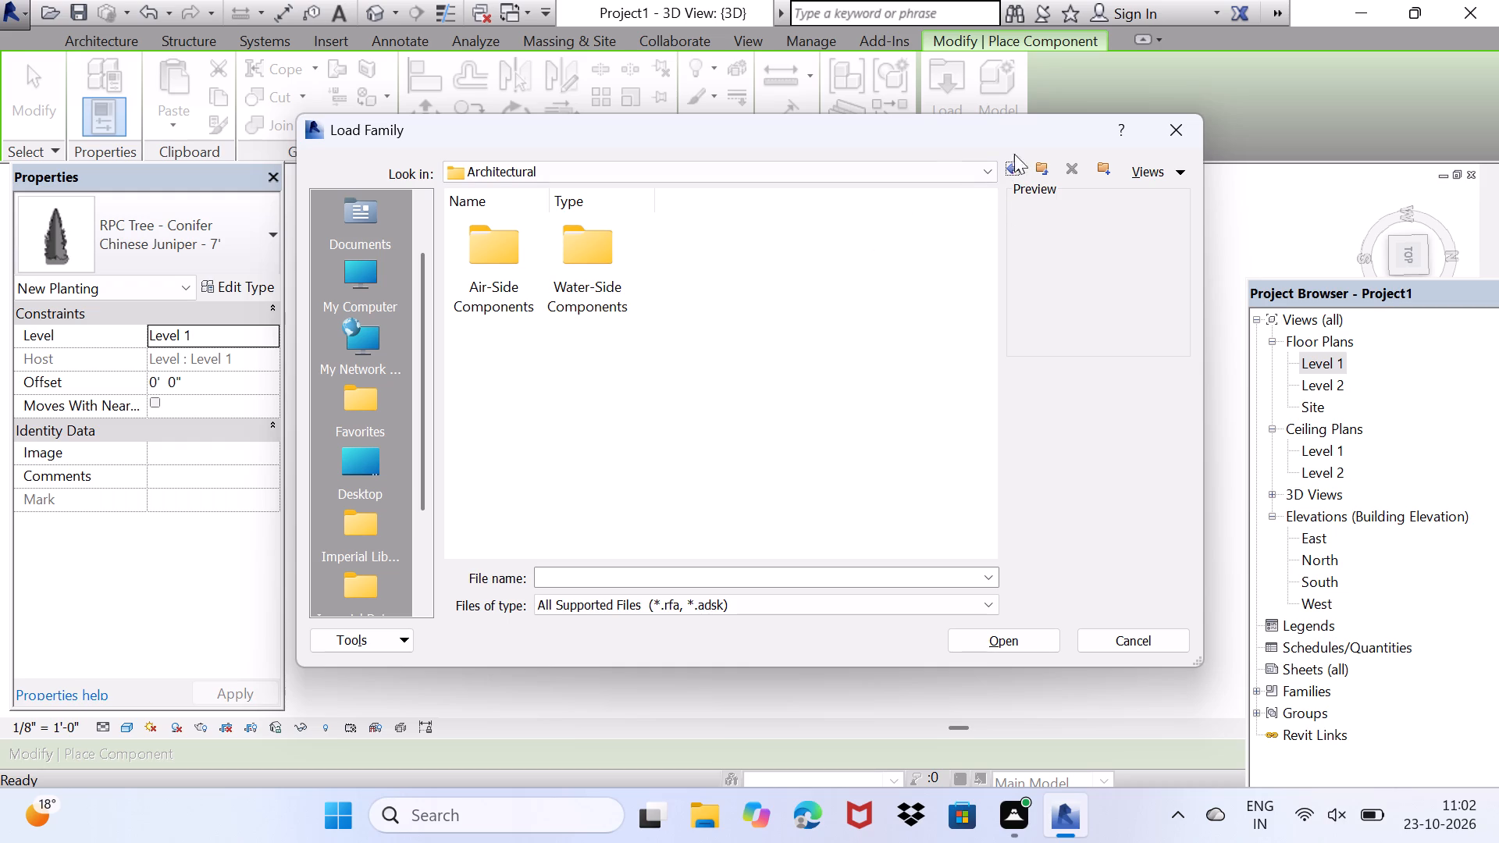
pyautogui.click(1016, 172)
# Load the Condensing Unit - Air Cooled - DX - 120-130 Tons family from Mechanical > MEP > General Components > Condensers, without placing an instance.
pyautogui.doubleClick(602, 249)
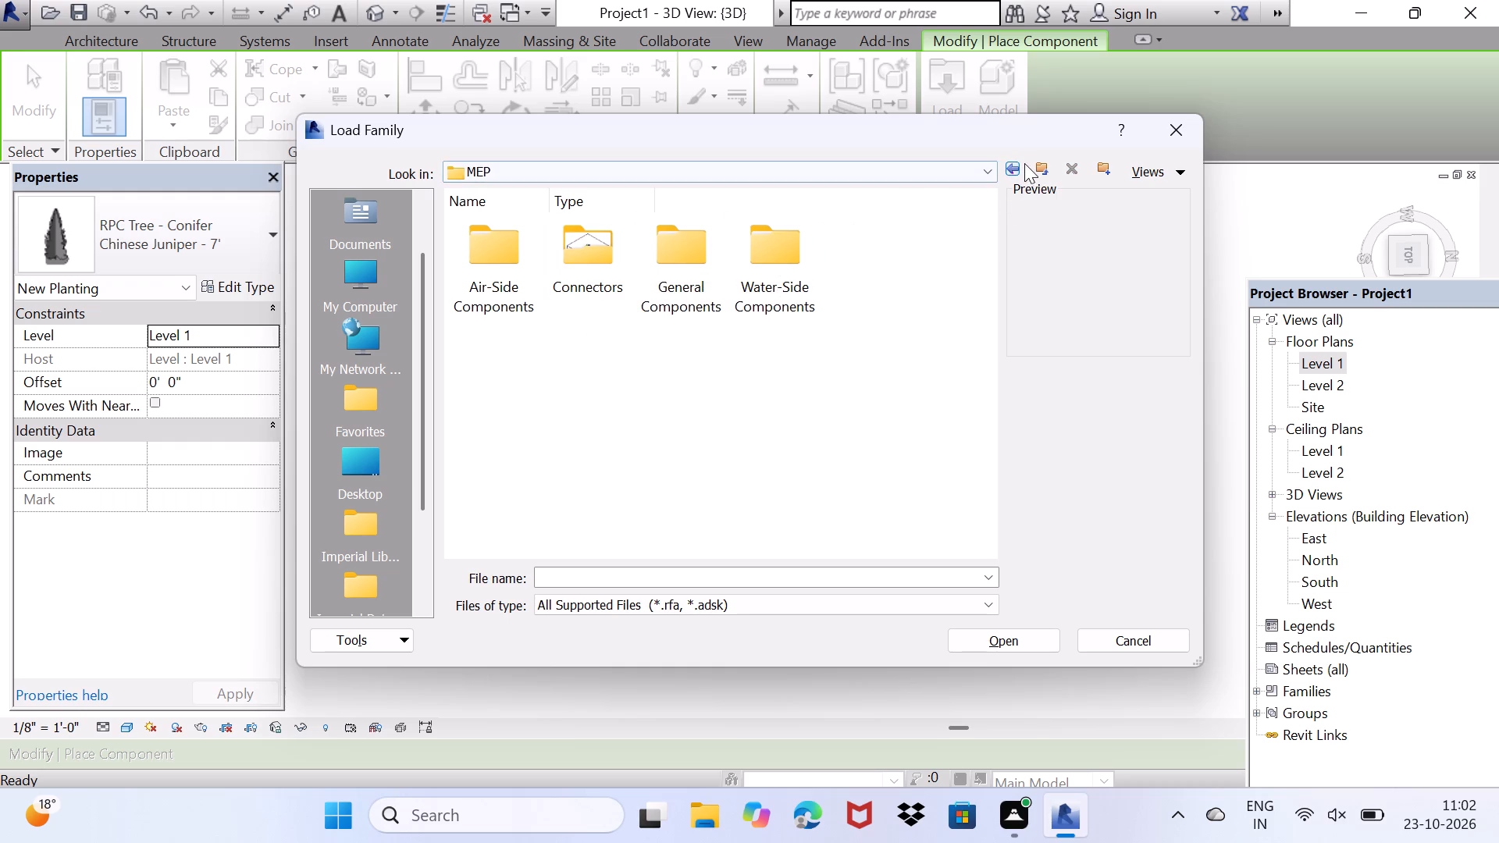
pyautogui.doubleClick(656, 254)
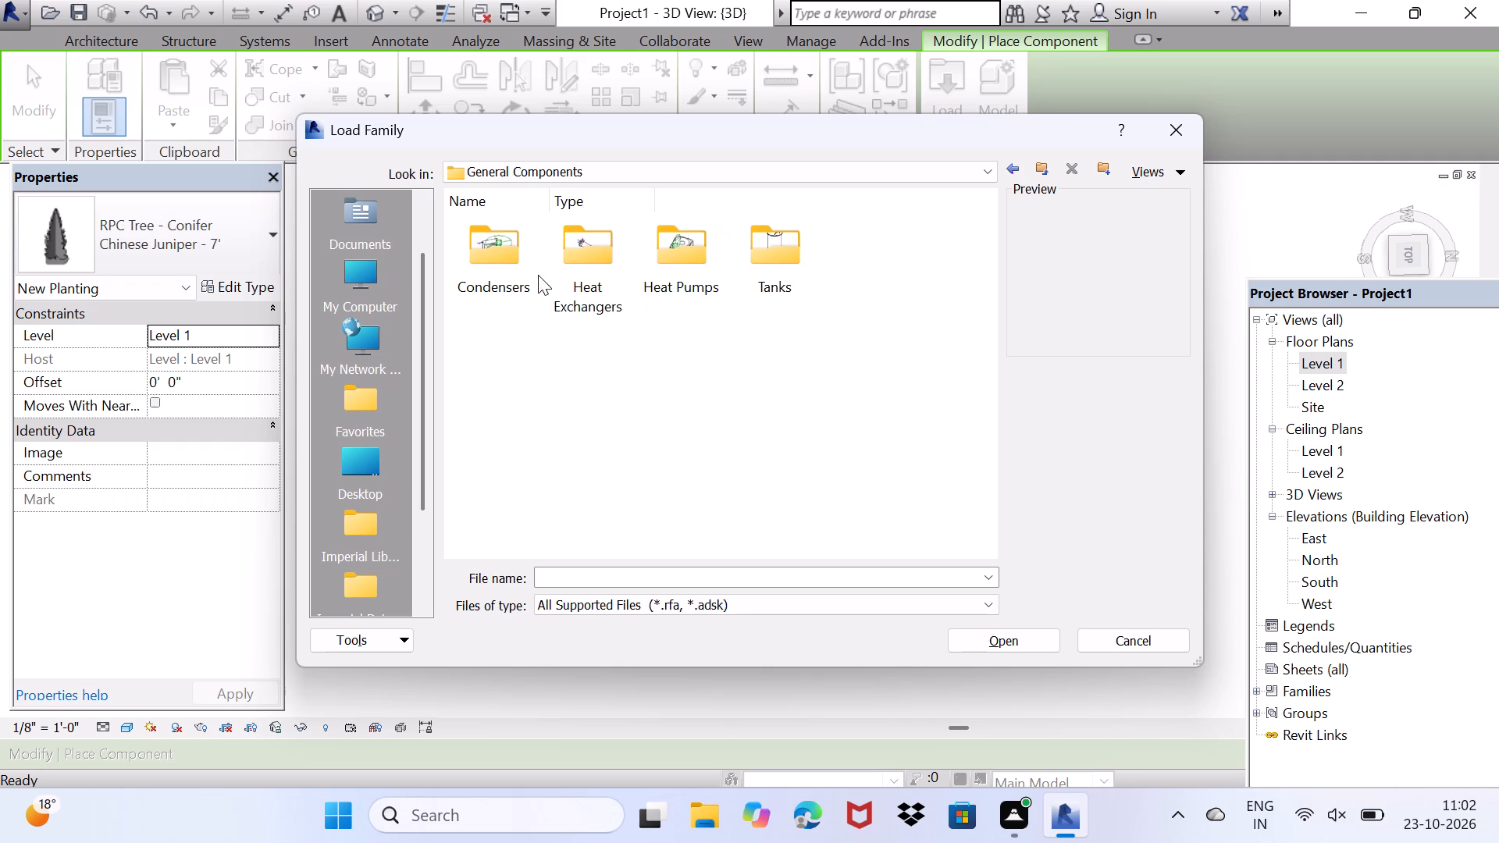
pyautogui.doubleClick(510, 252)
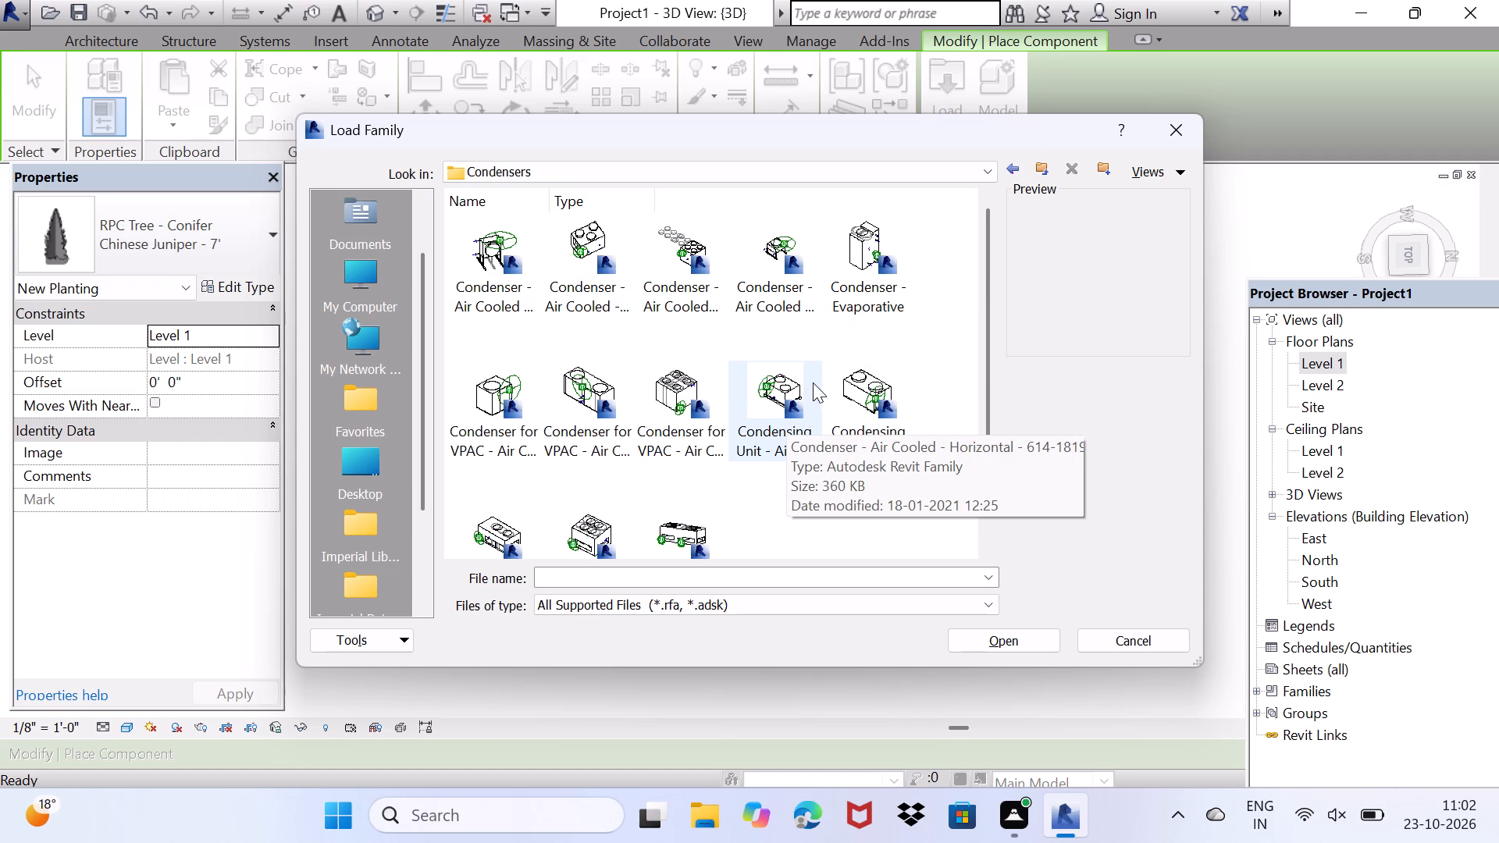
pyautogui.scroll(1, 618, 422)
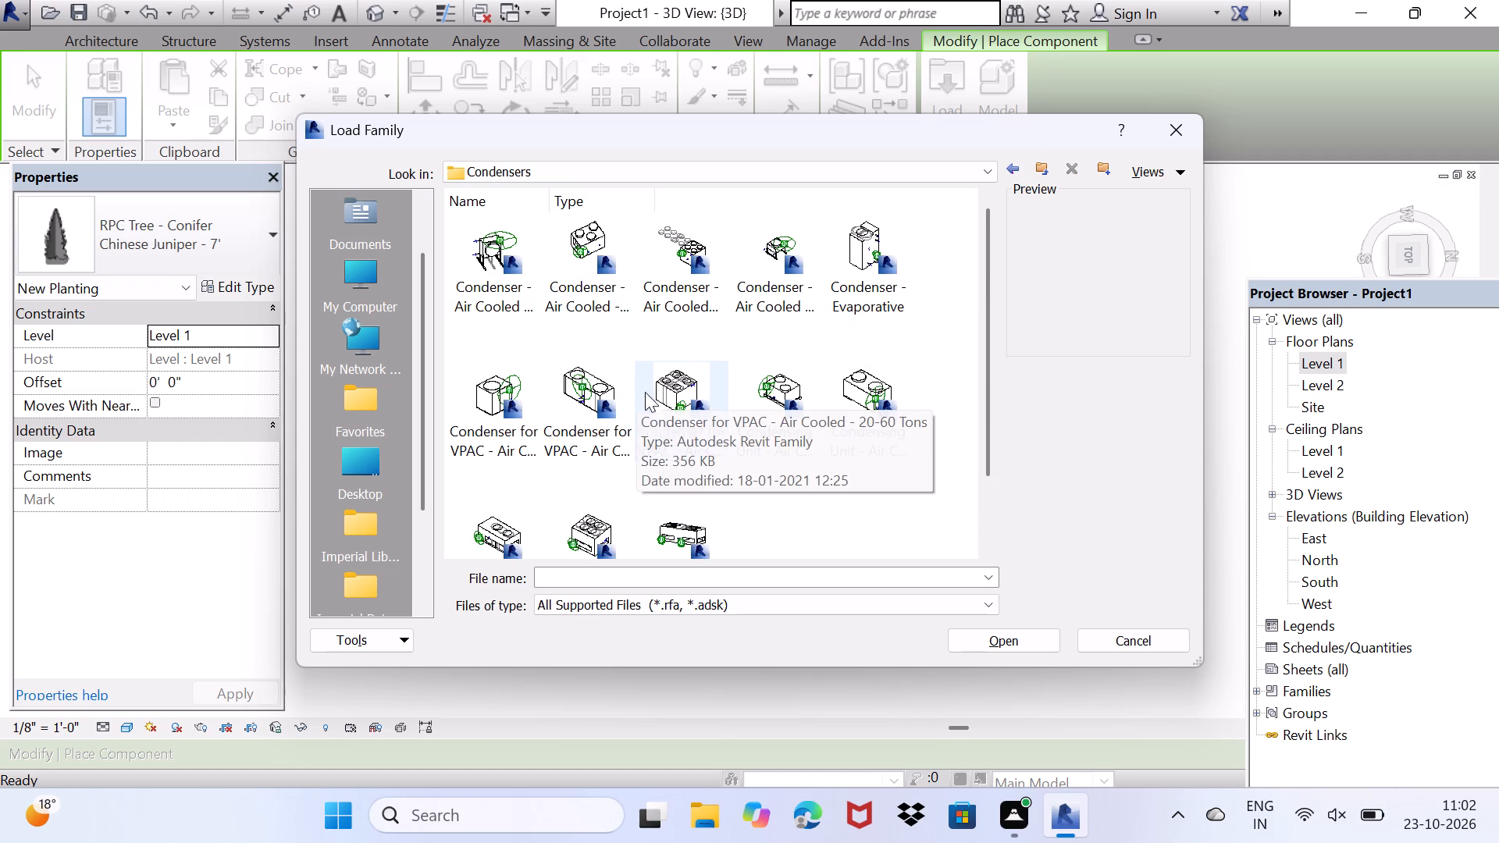
pyautogui.click(666, 535)
pyautogui.click(1016, 638)
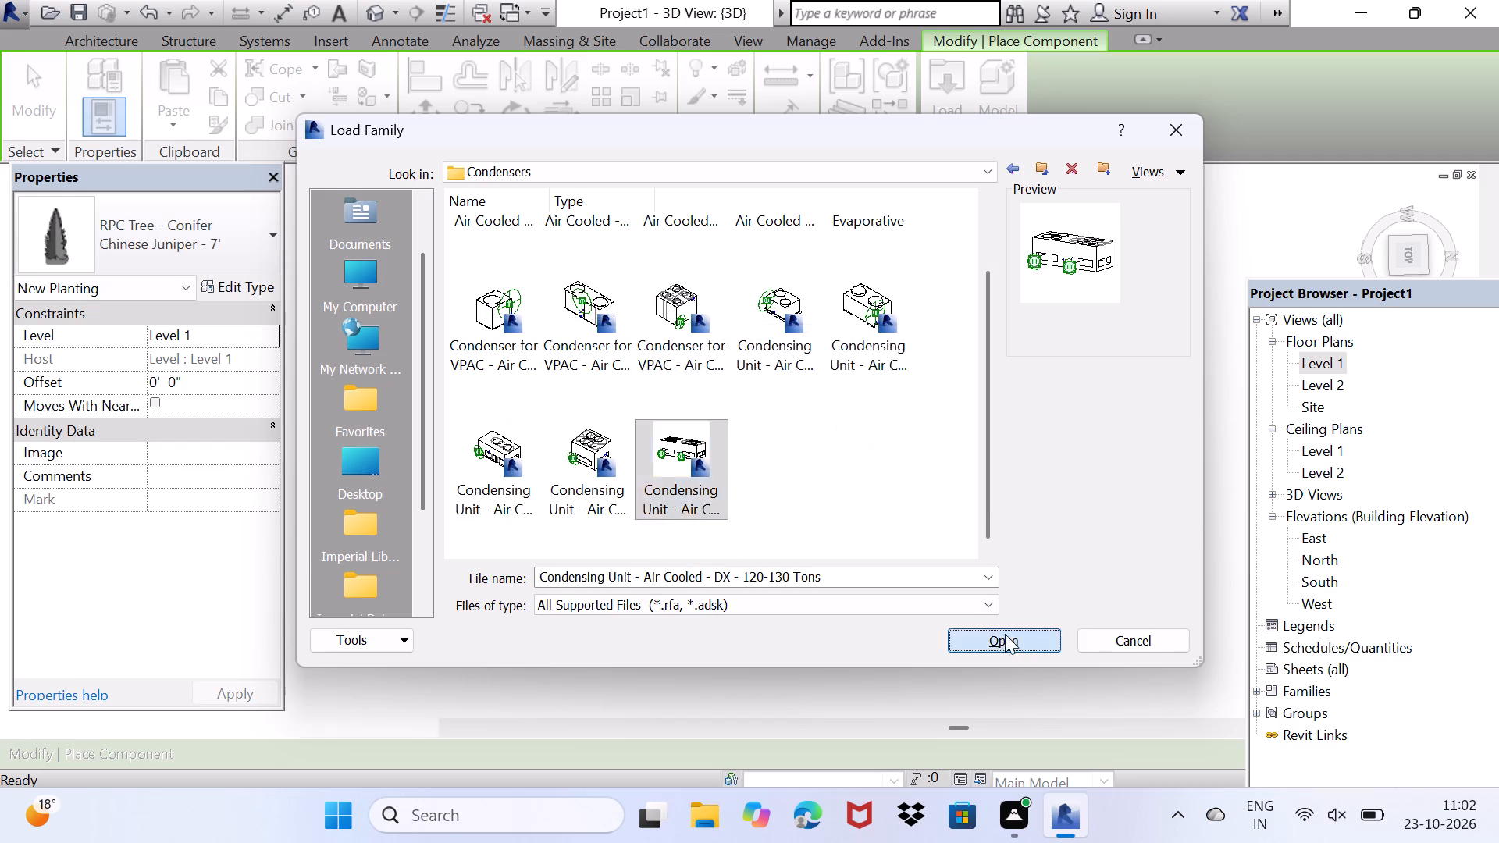
pyautogui.moveTo(645, 230); pyautogui.dragTo(632, 333, button='middle')
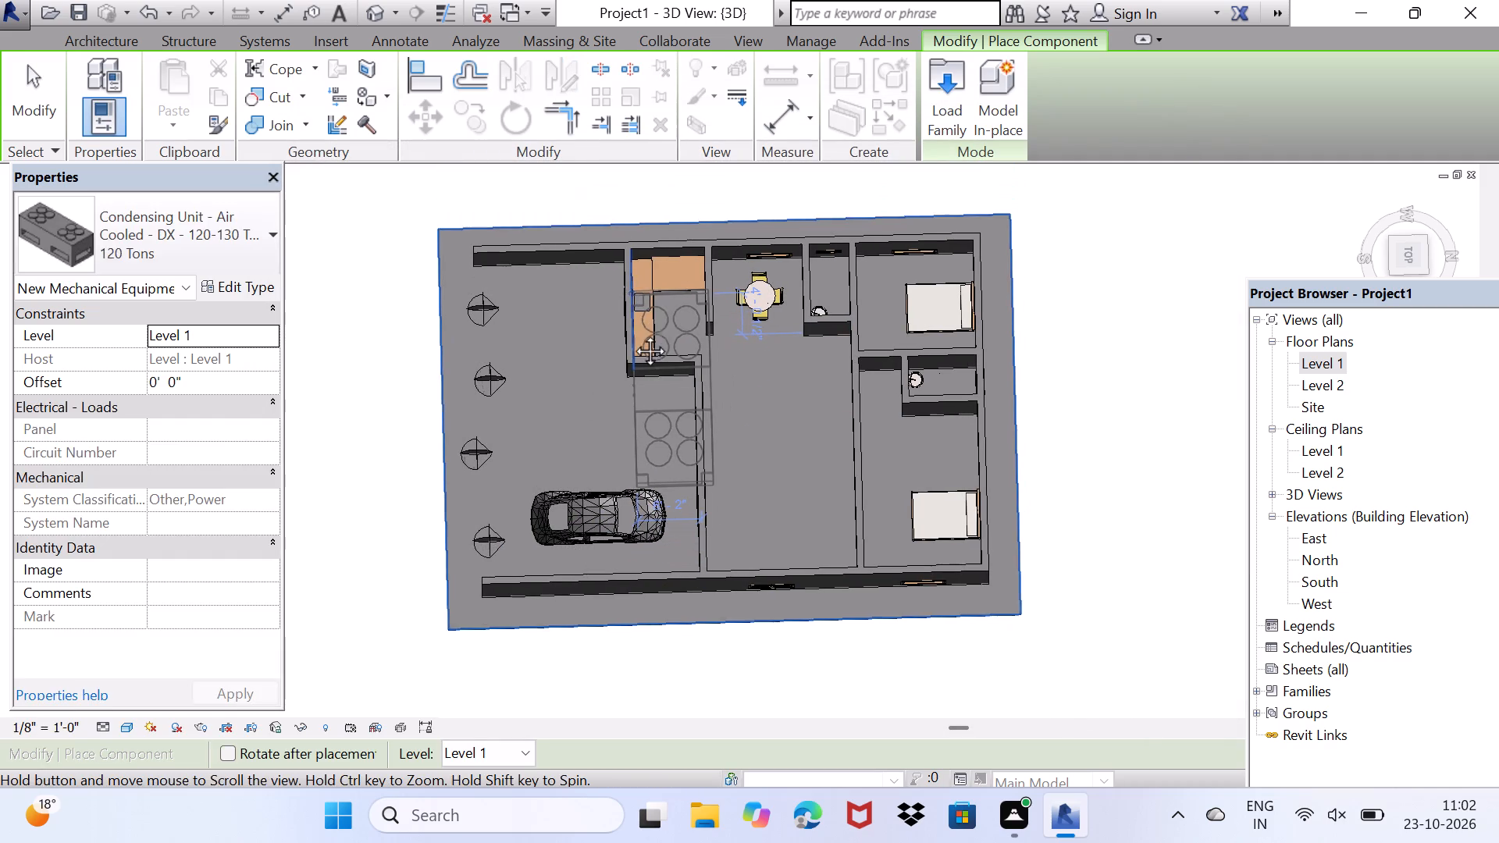
pyautogui.moveTo(632, 333); pyautogui.dragTo(627, 361, button='middle')
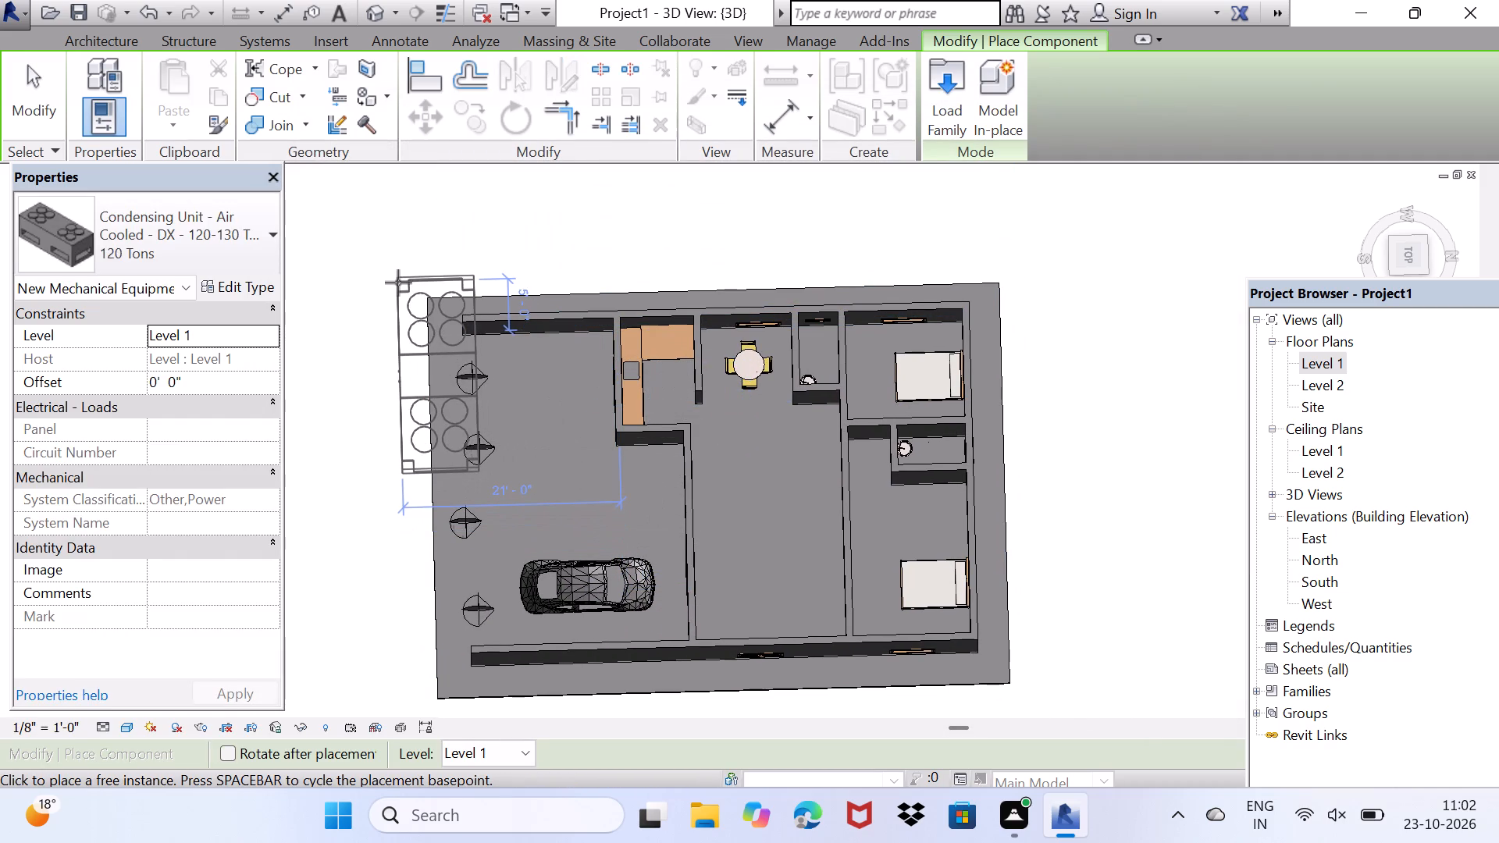
pyautogui.press('Escape')
pyautogui.press('`')
# Inspect the furnished house from an angled 3D view and from directly above, ending in the Top view with the whole floor framed.
pyautogui.moveTo(630, 514); pyautogui.dragTo(631, 514, button='middle')
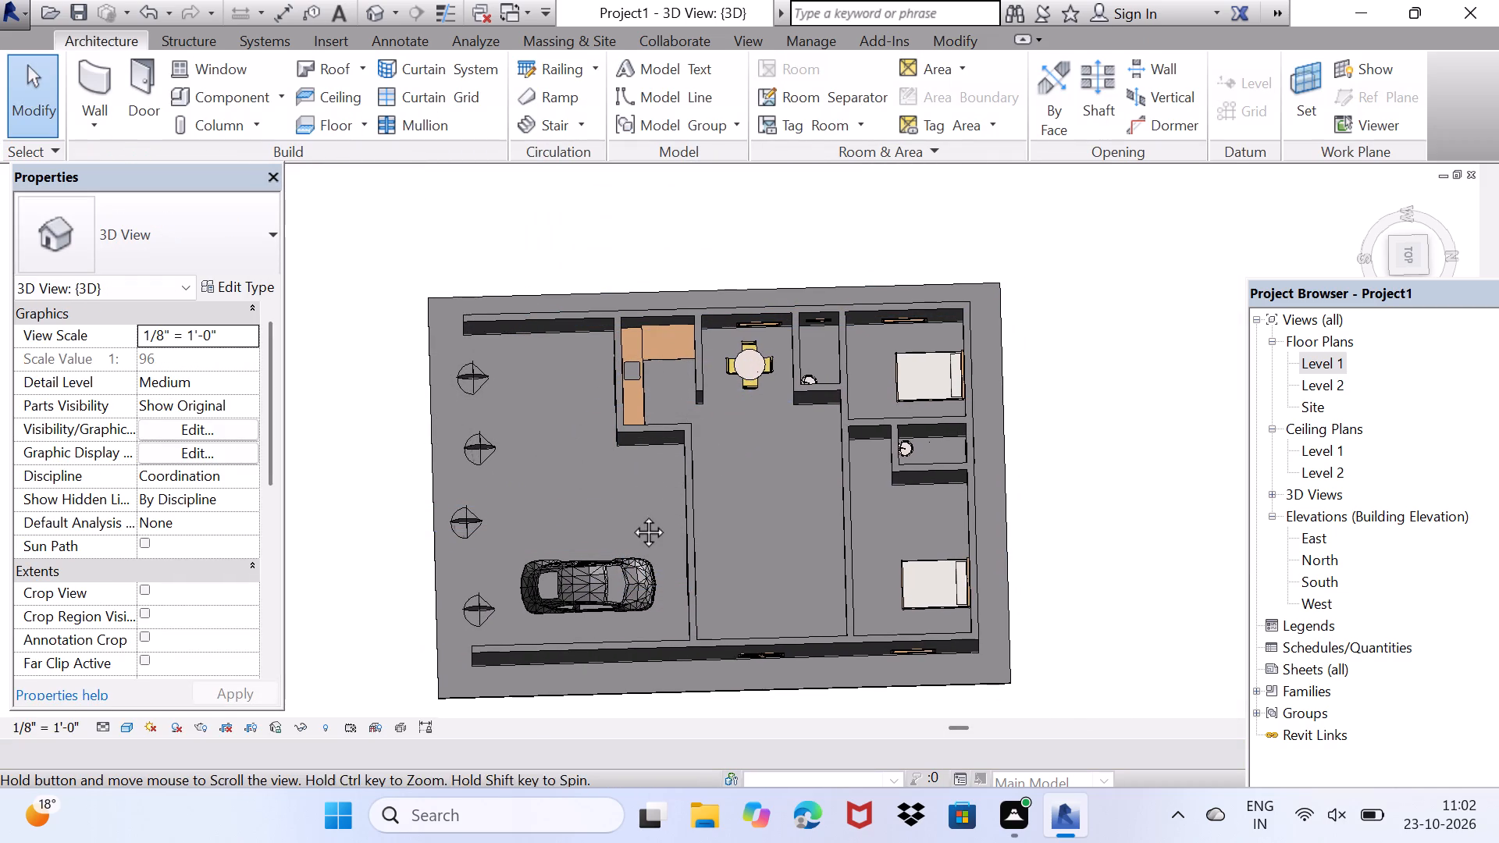
pyautogui.moveTo(631, 514); pyautogui.dragTo(873, 372, button='middle')
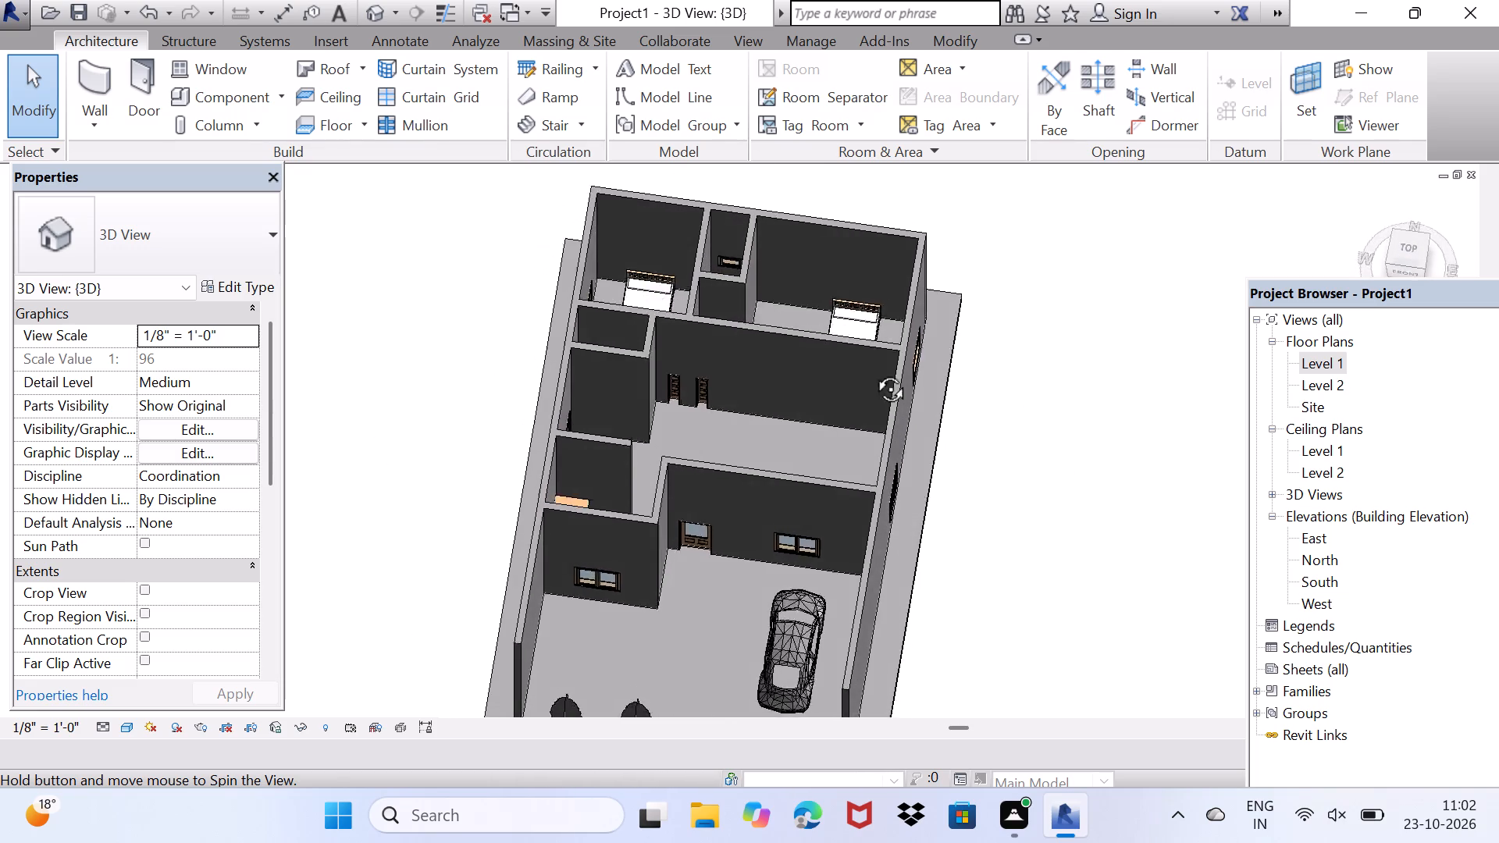
pyautogui.moveTo(873, 372); pyautogui.dragTo(855, 528, button='middle')
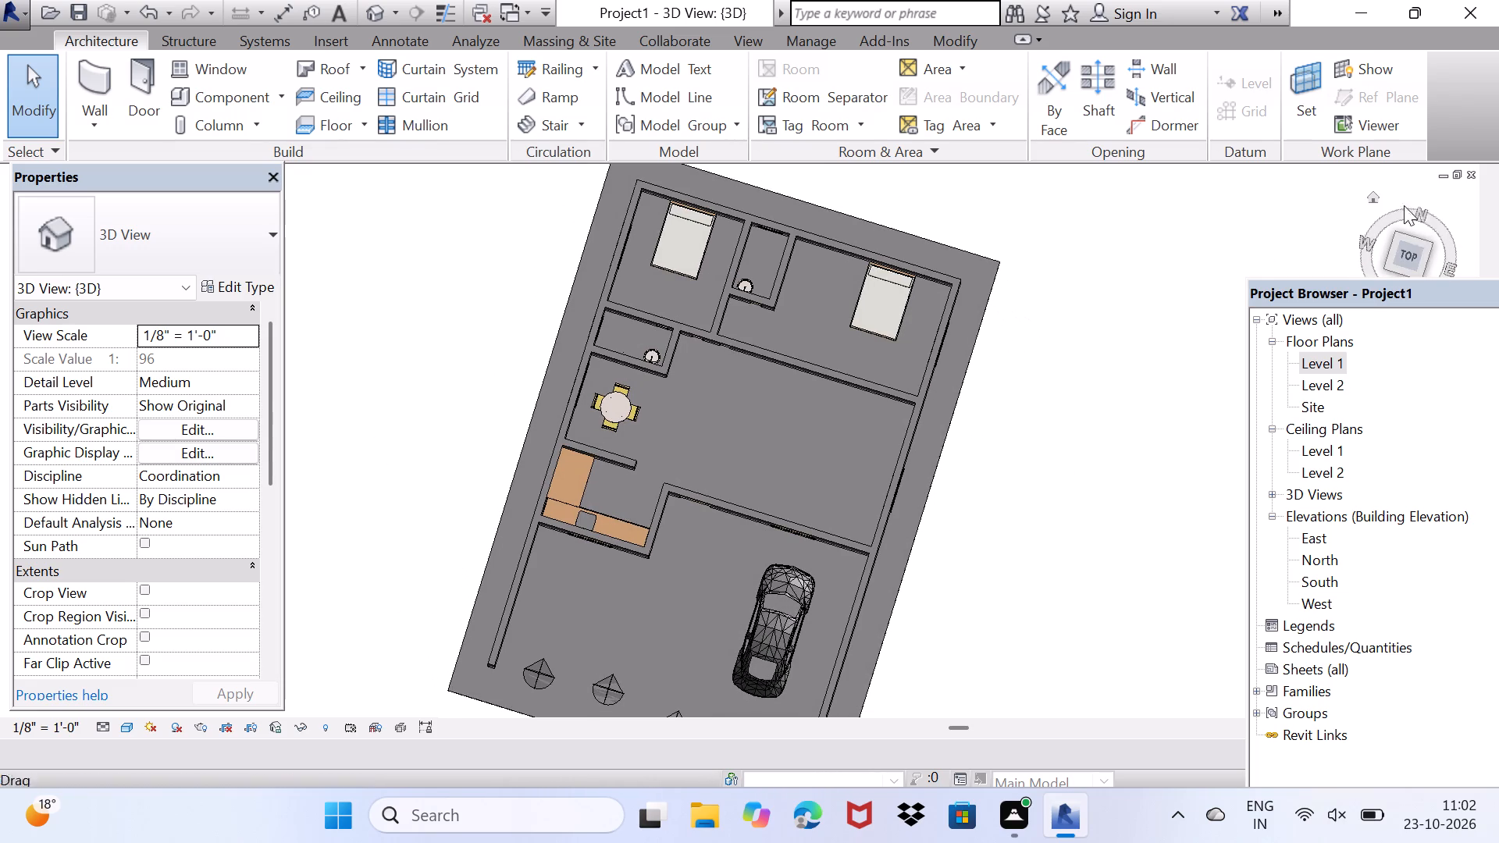
pyautogui.click(1409, 250)
pyautogui.scroll(3, 711, 575)
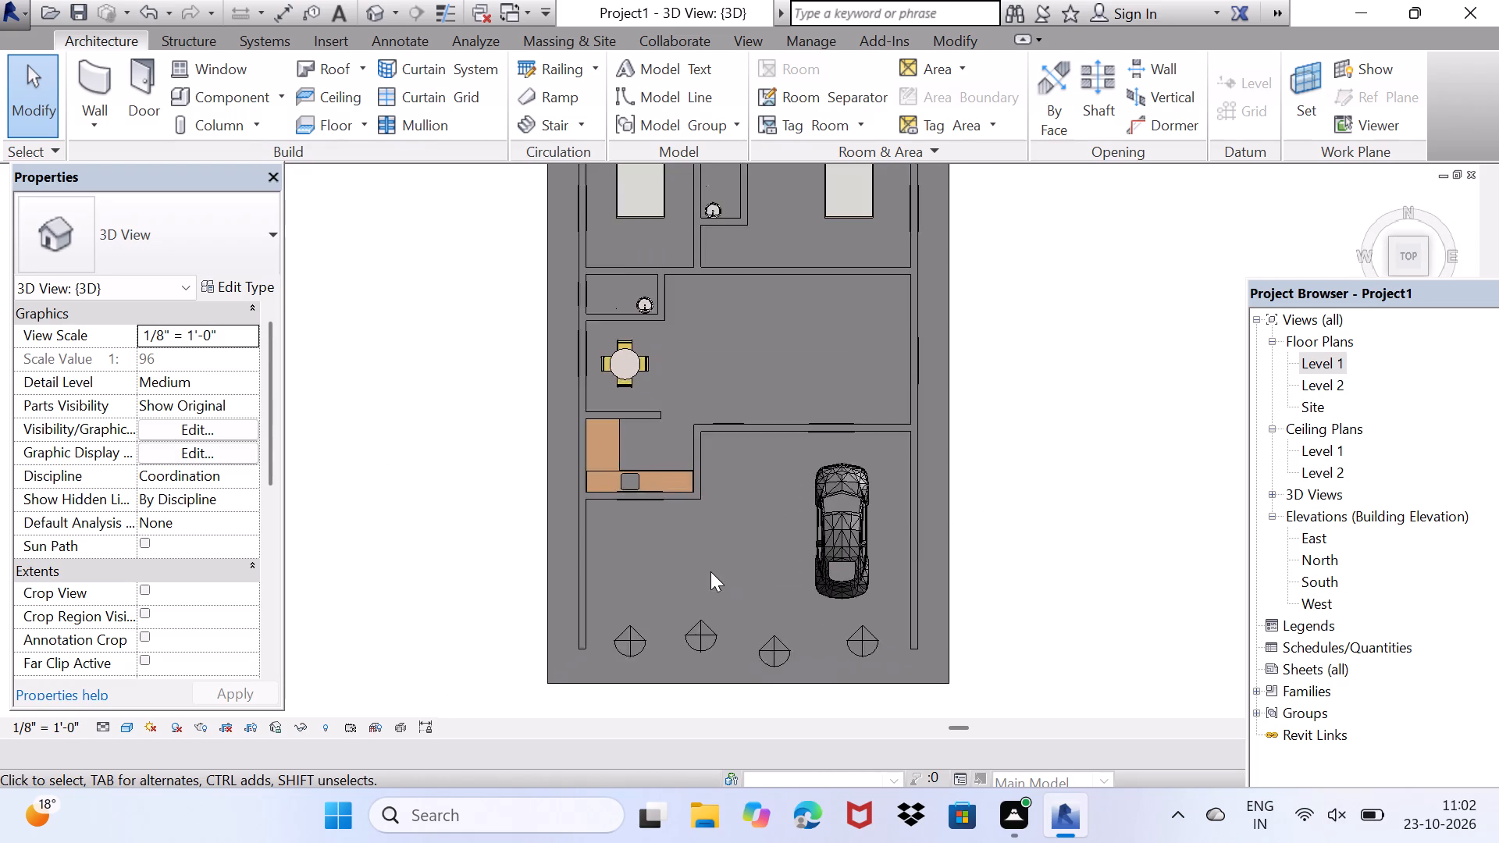
pyautogui.moveTo(702, 538); pyautogui.dragTo(684, 599, button='middle')
pyautogui.scroll(-1, 675, 589)
pyautogui.moveTo(672, 582); pyautogui.dragTo(632, 578, button='middle')
pyautogui.scroll(-1, 629, 575)
pyautogui.moveTo(626, 565); pyautogui.dragTo(617, 542, button='middle')
# Save the model as Project1 in the US Imperial folder, replacing the existing Project1.rvt file.
pyautogui.hotkey('ctrl', 's')
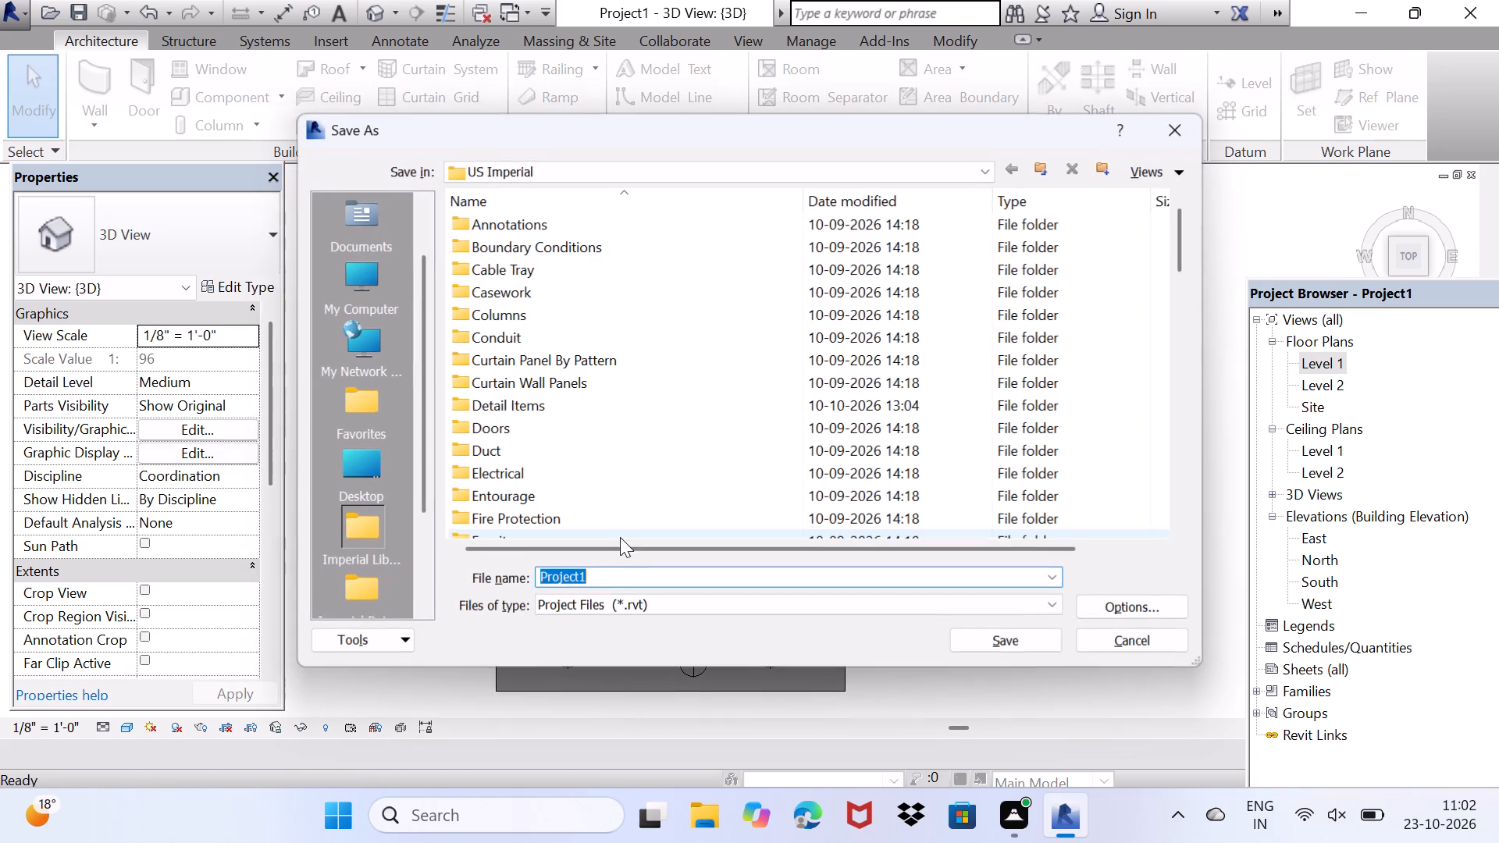
pyautogui.click(988, 645)
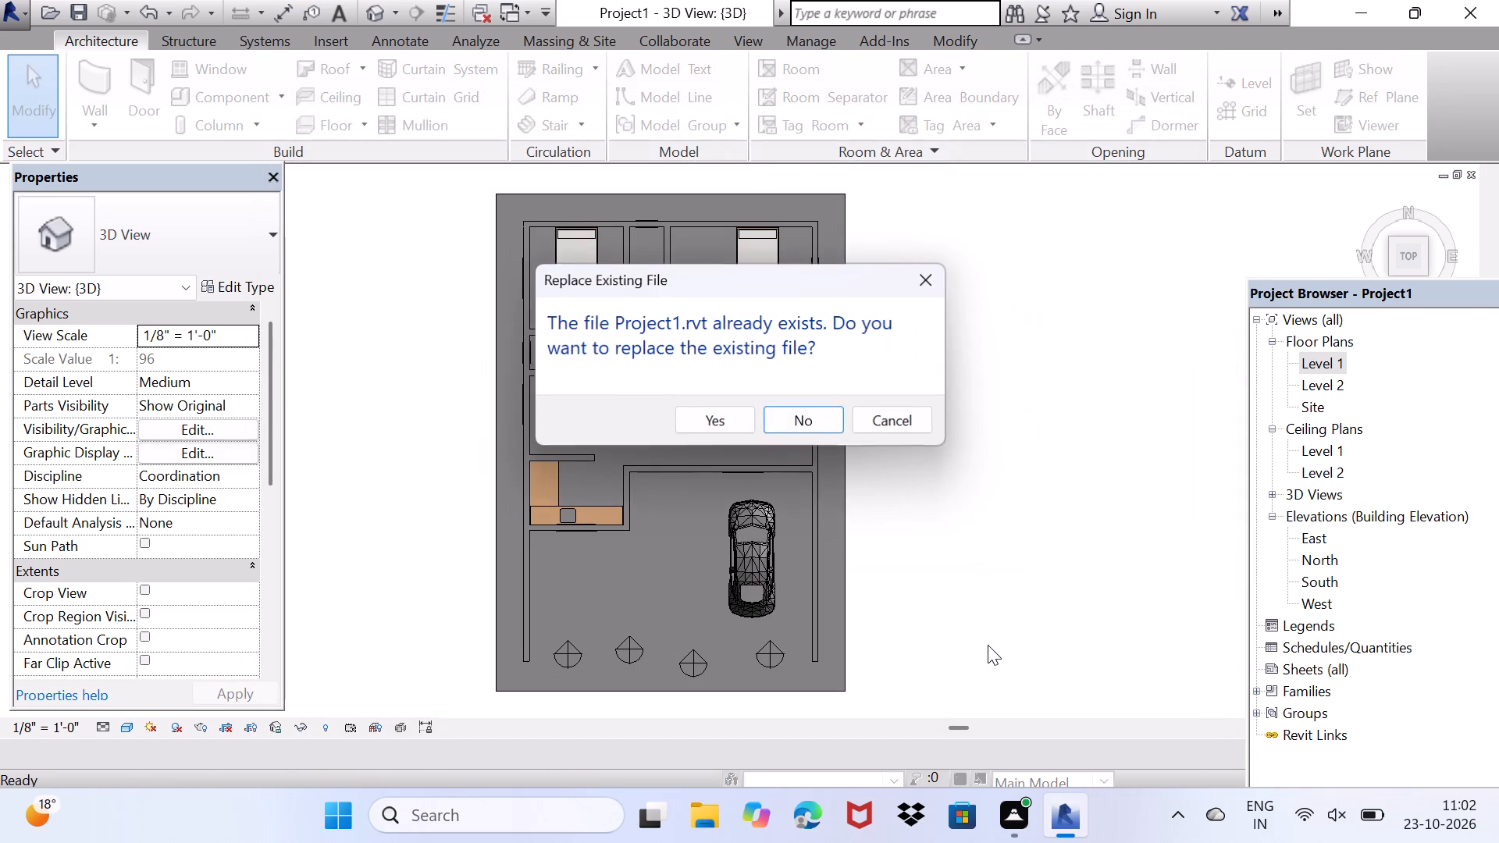
pyautogui.click(748, 419)
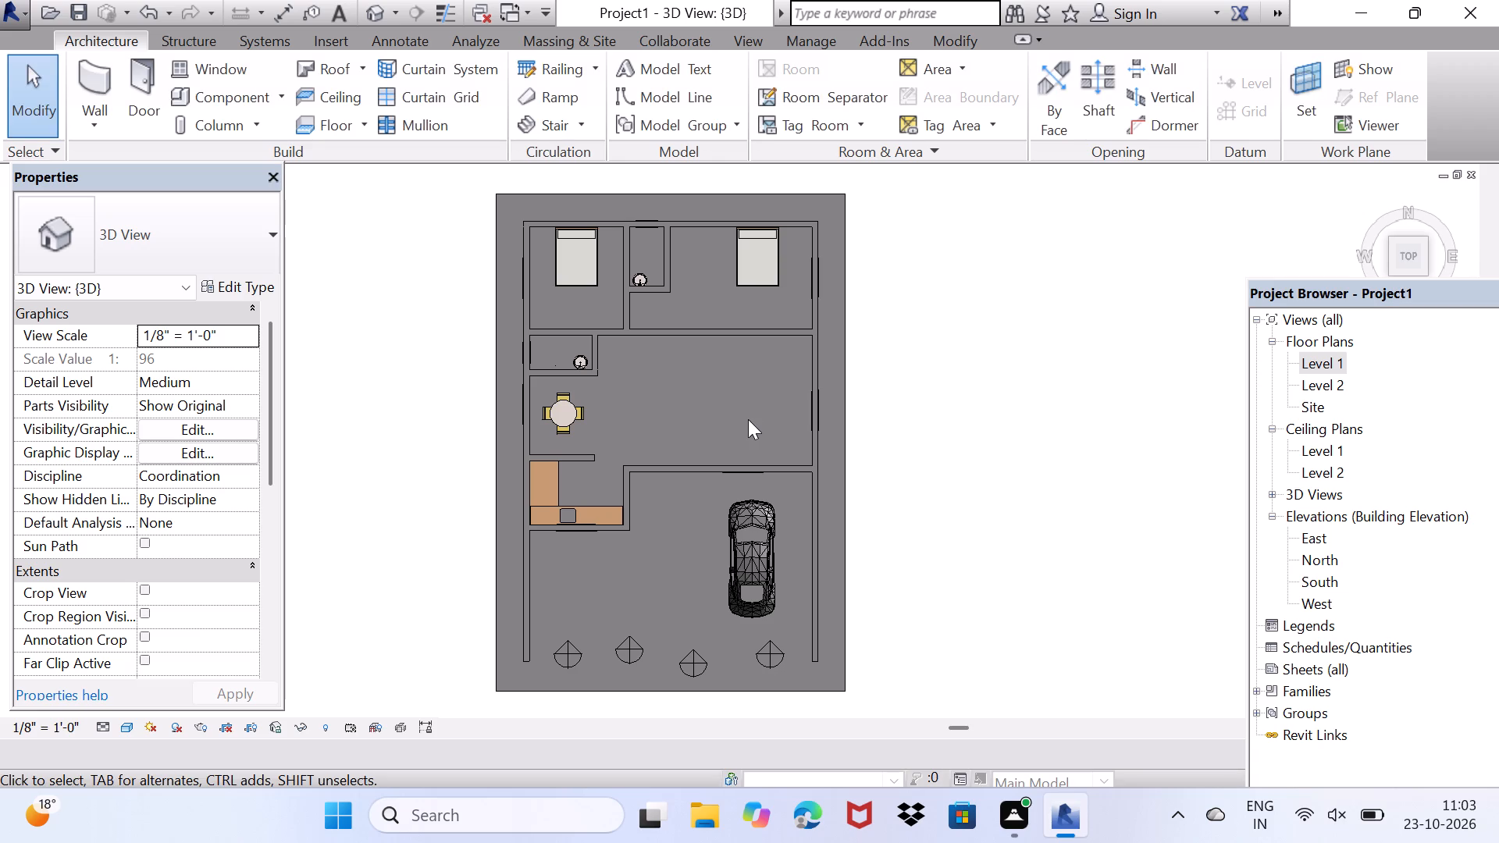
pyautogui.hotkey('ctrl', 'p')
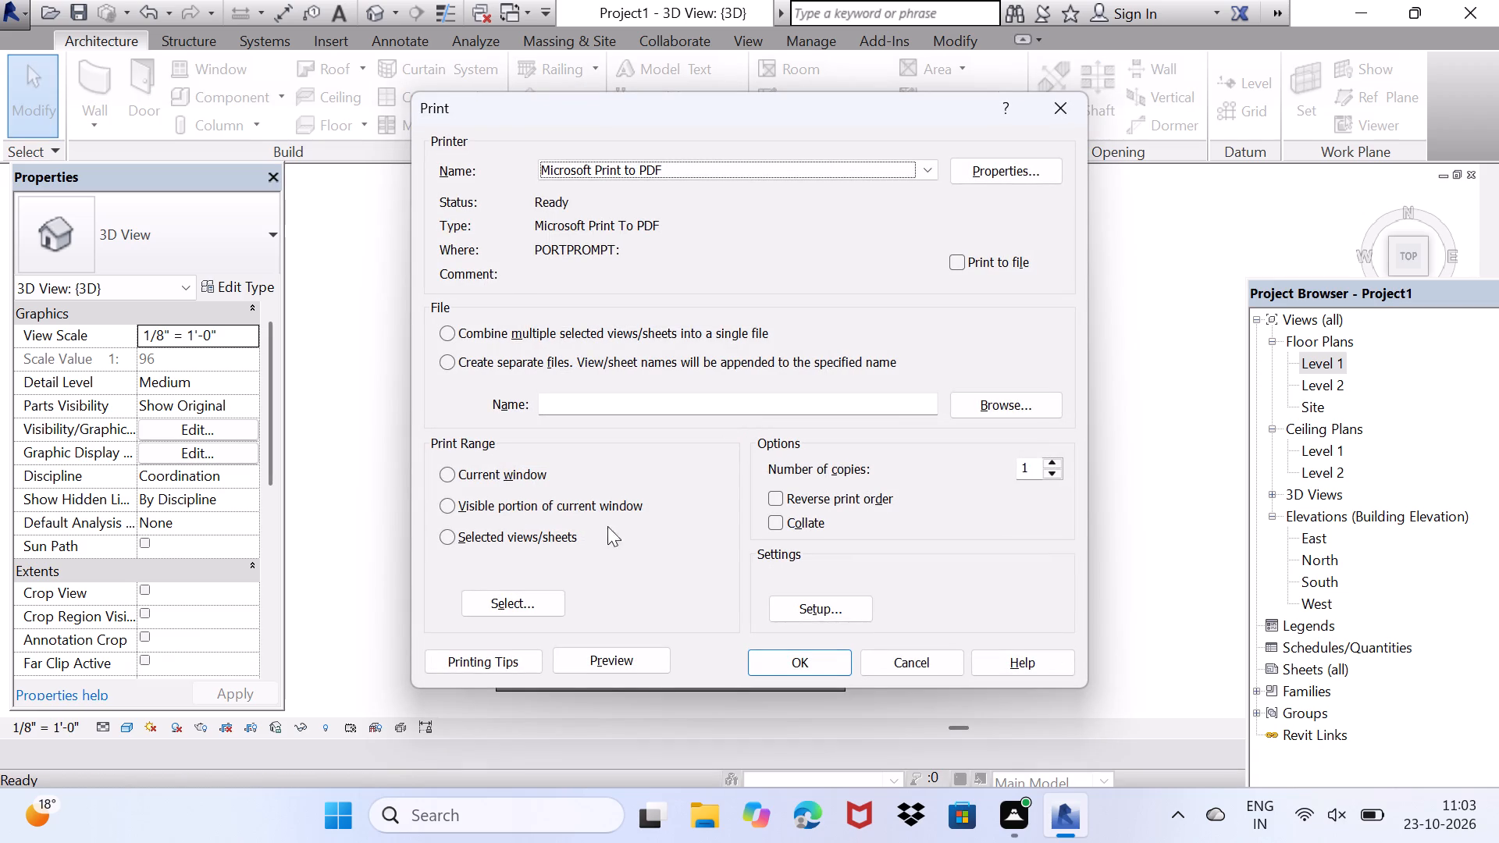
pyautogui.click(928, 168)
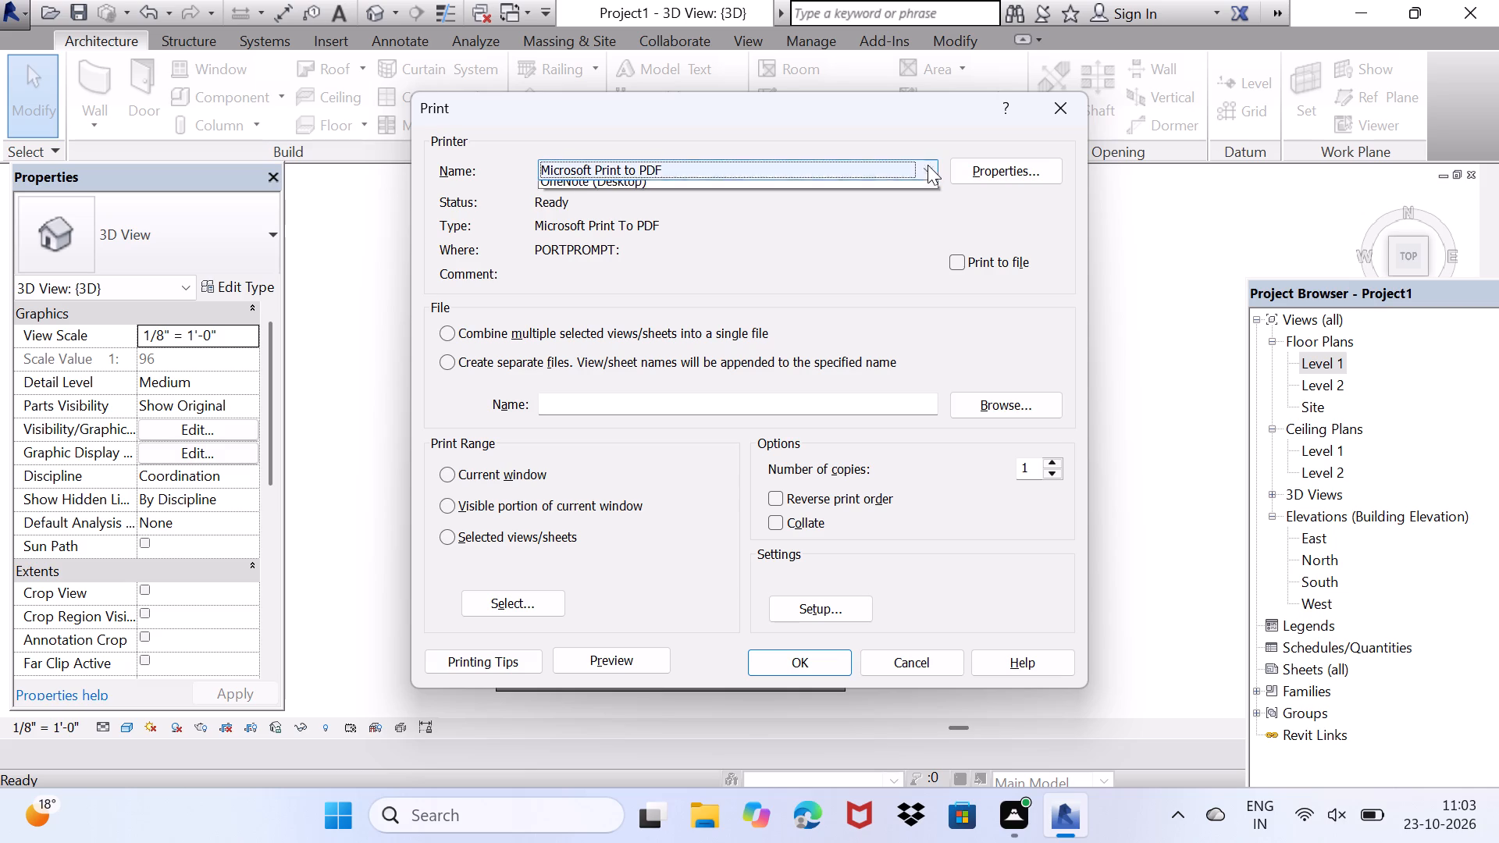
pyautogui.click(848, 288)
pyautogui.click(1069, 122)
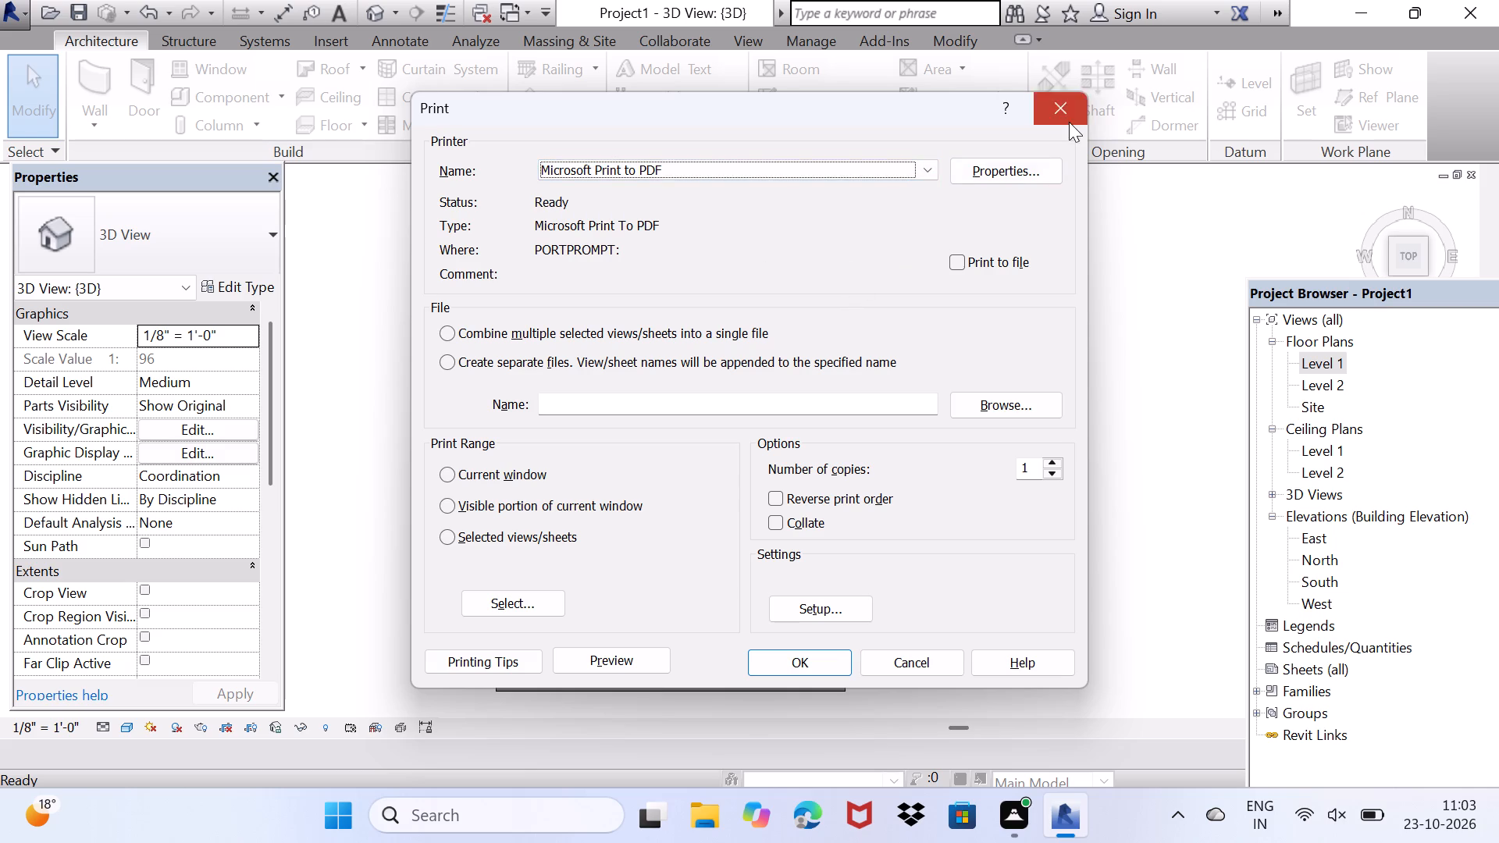